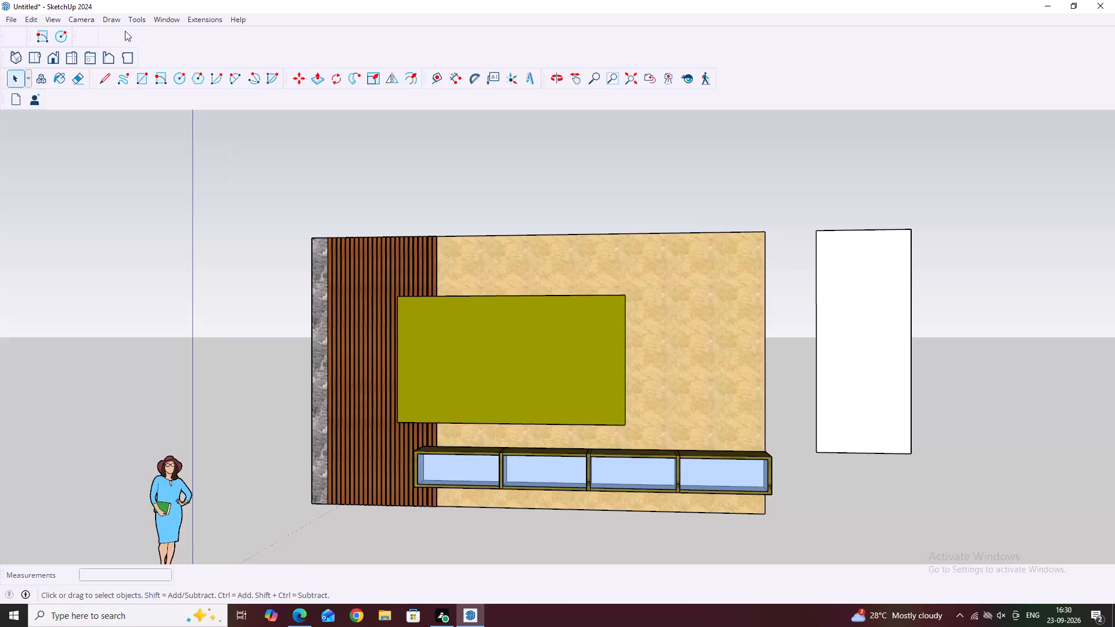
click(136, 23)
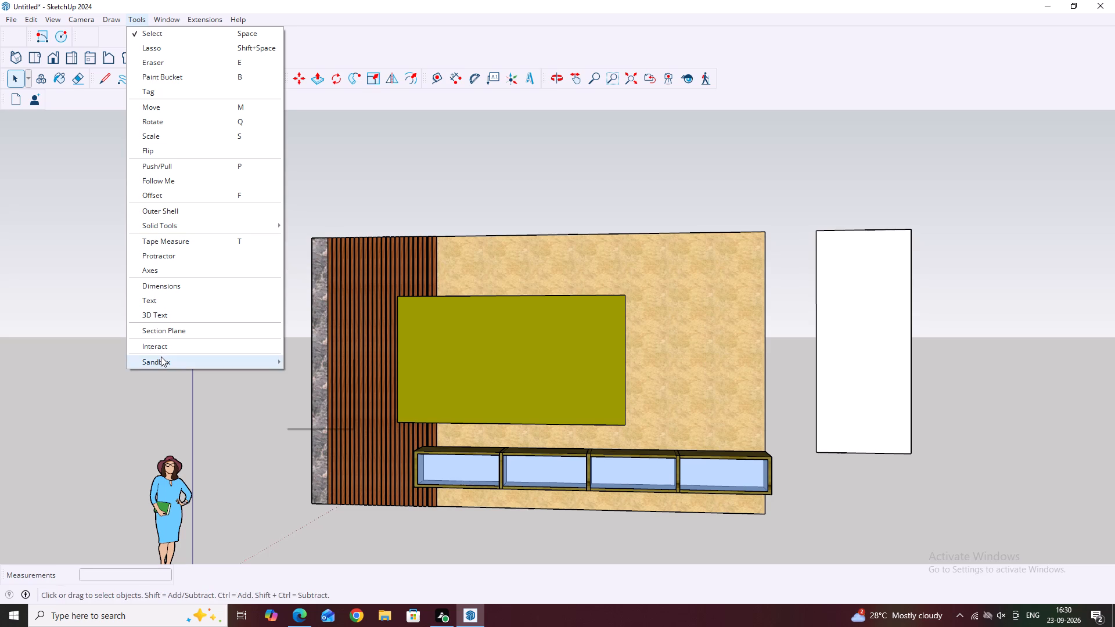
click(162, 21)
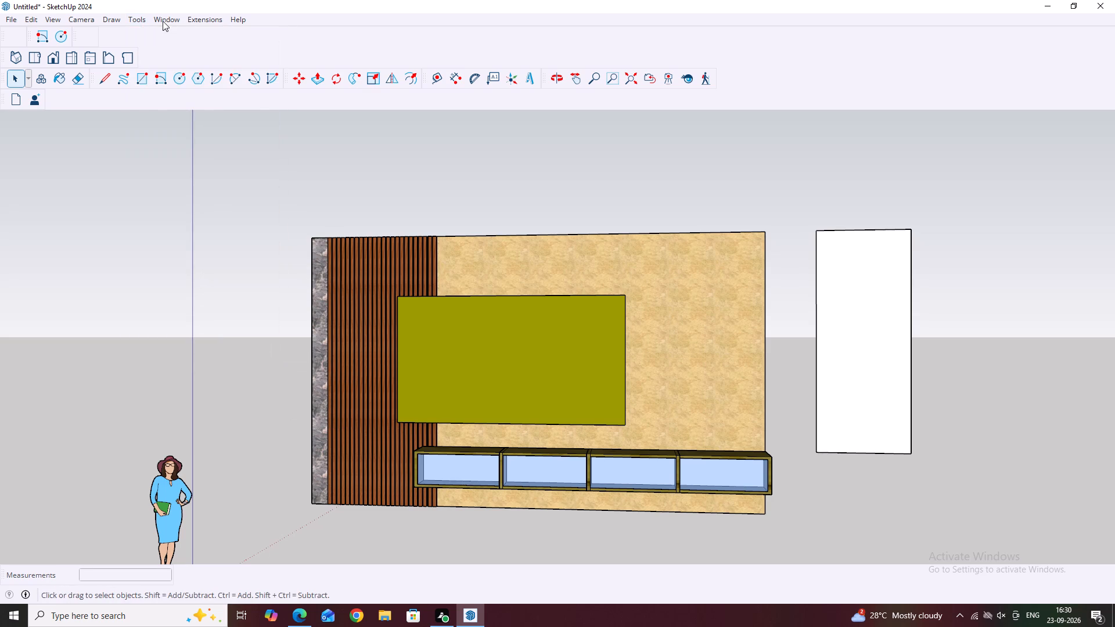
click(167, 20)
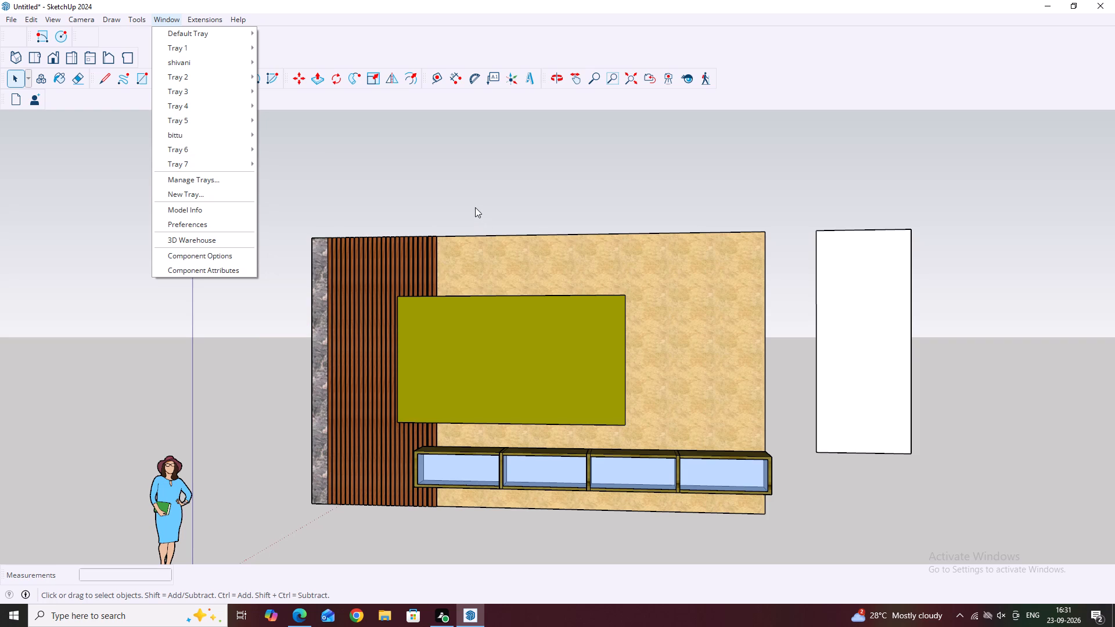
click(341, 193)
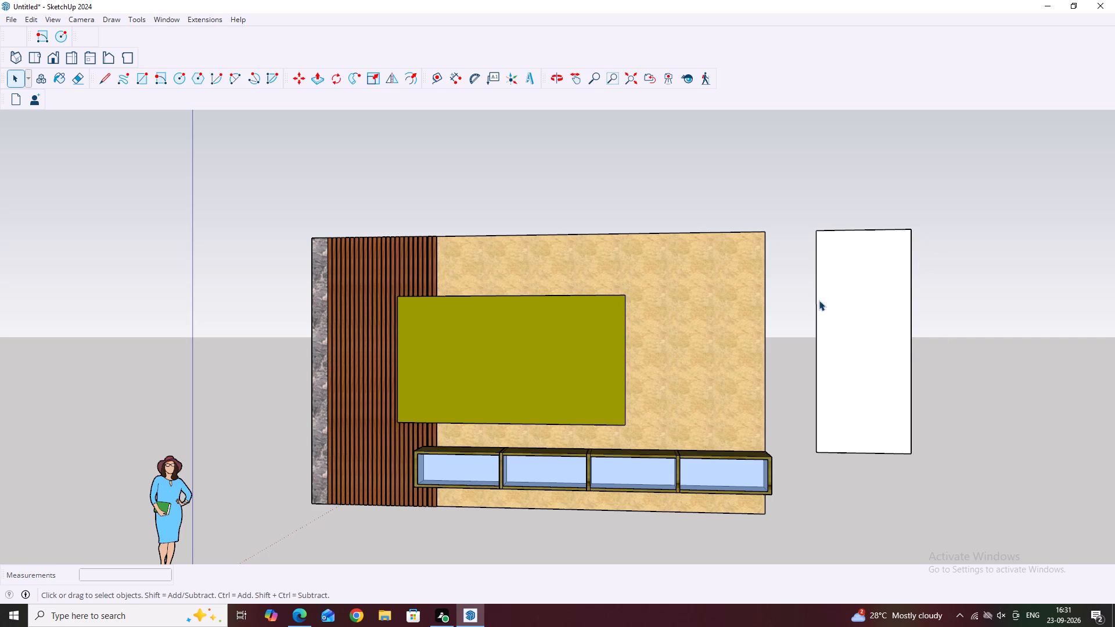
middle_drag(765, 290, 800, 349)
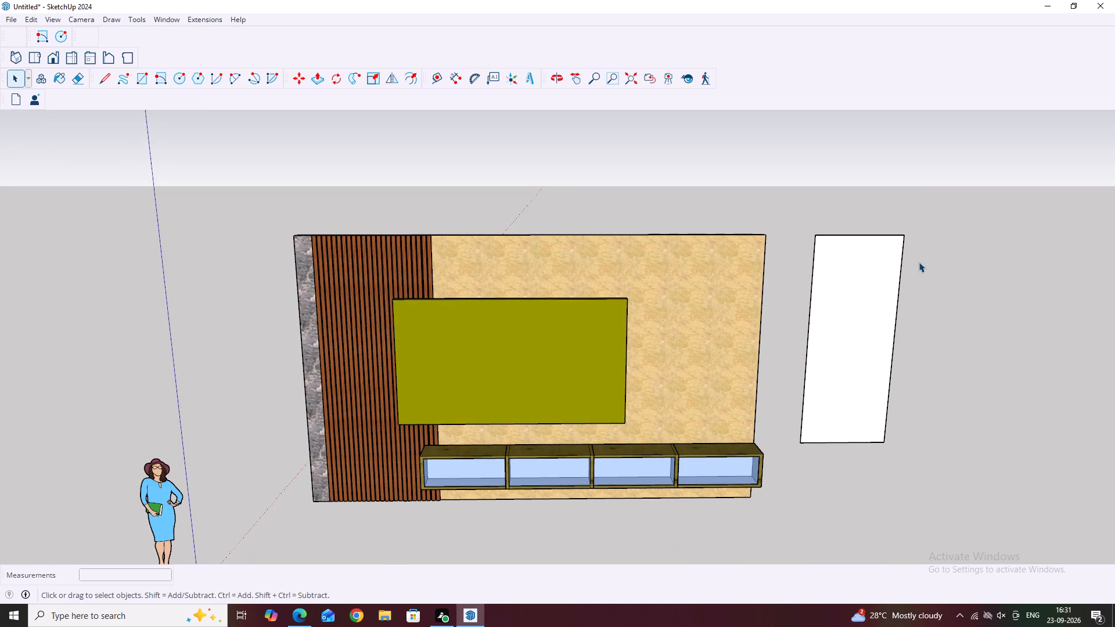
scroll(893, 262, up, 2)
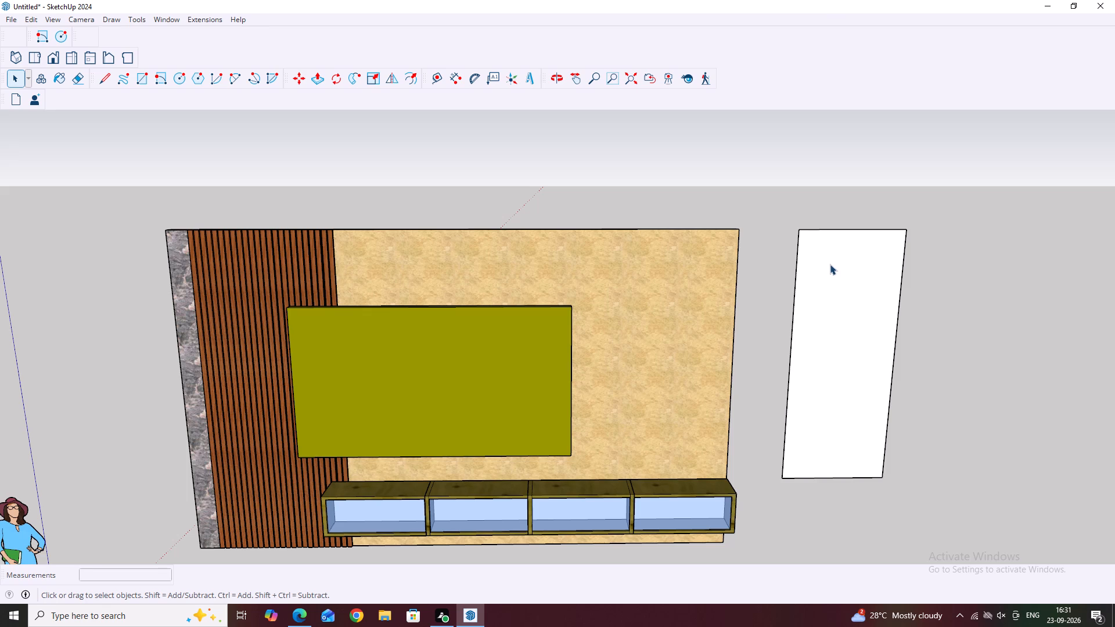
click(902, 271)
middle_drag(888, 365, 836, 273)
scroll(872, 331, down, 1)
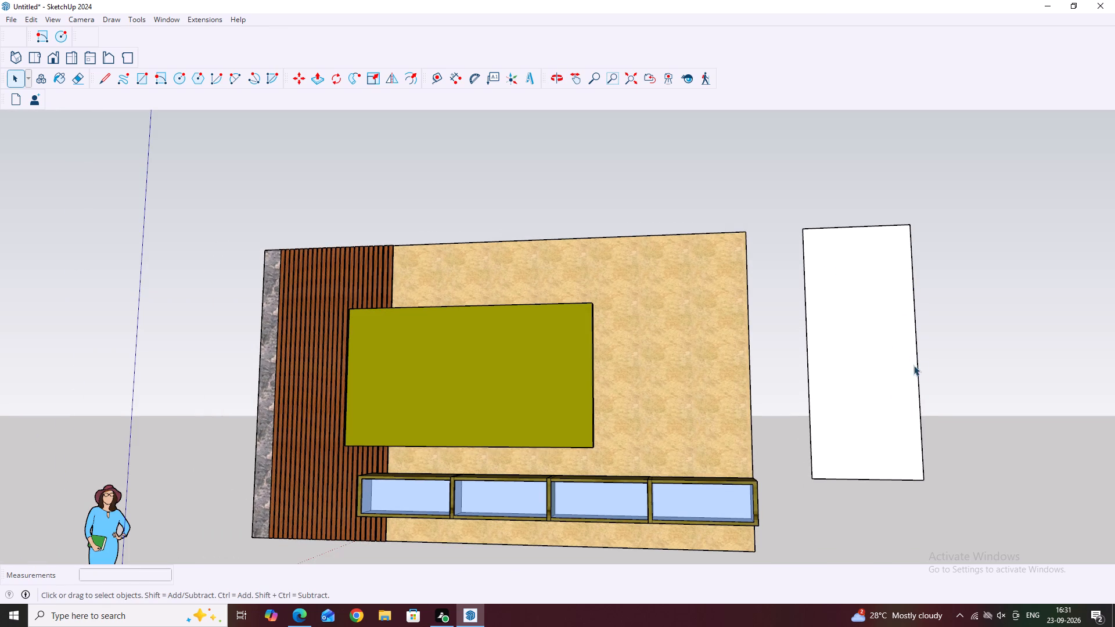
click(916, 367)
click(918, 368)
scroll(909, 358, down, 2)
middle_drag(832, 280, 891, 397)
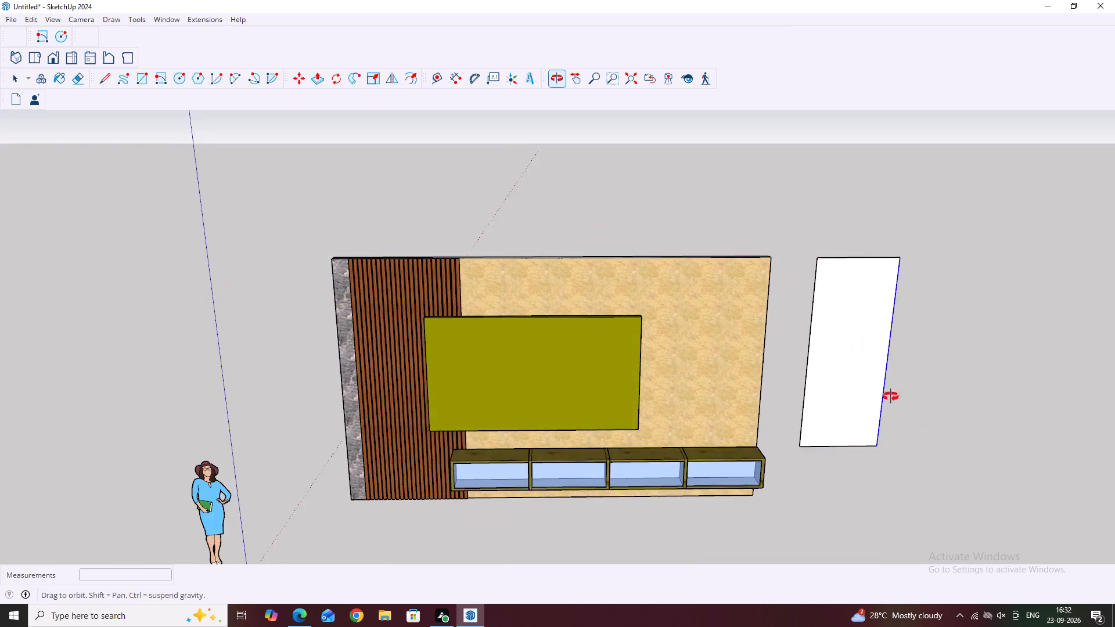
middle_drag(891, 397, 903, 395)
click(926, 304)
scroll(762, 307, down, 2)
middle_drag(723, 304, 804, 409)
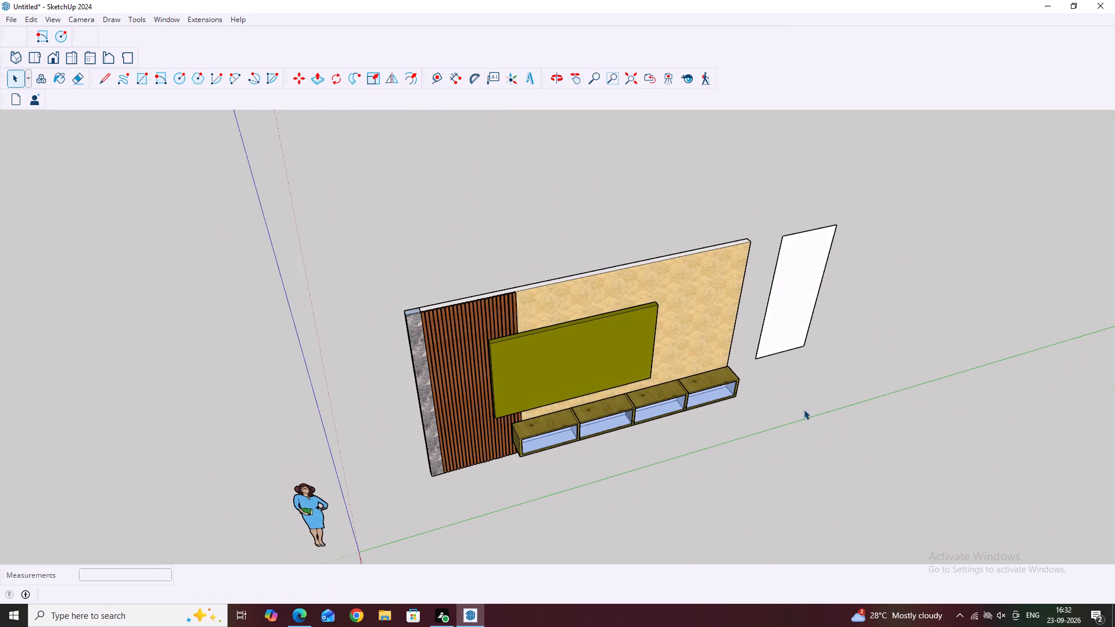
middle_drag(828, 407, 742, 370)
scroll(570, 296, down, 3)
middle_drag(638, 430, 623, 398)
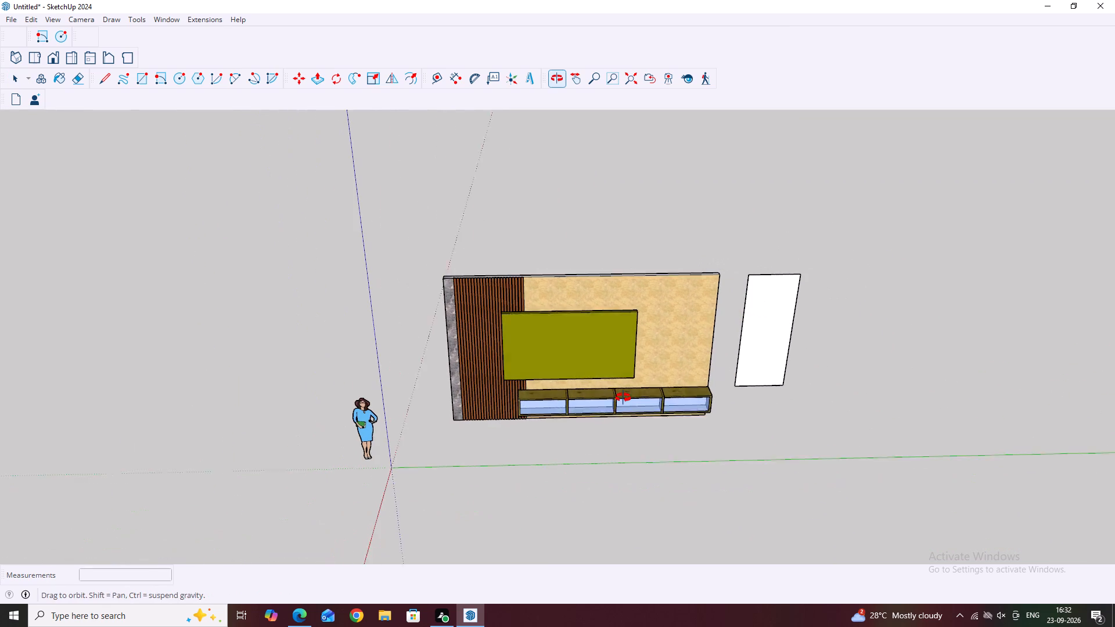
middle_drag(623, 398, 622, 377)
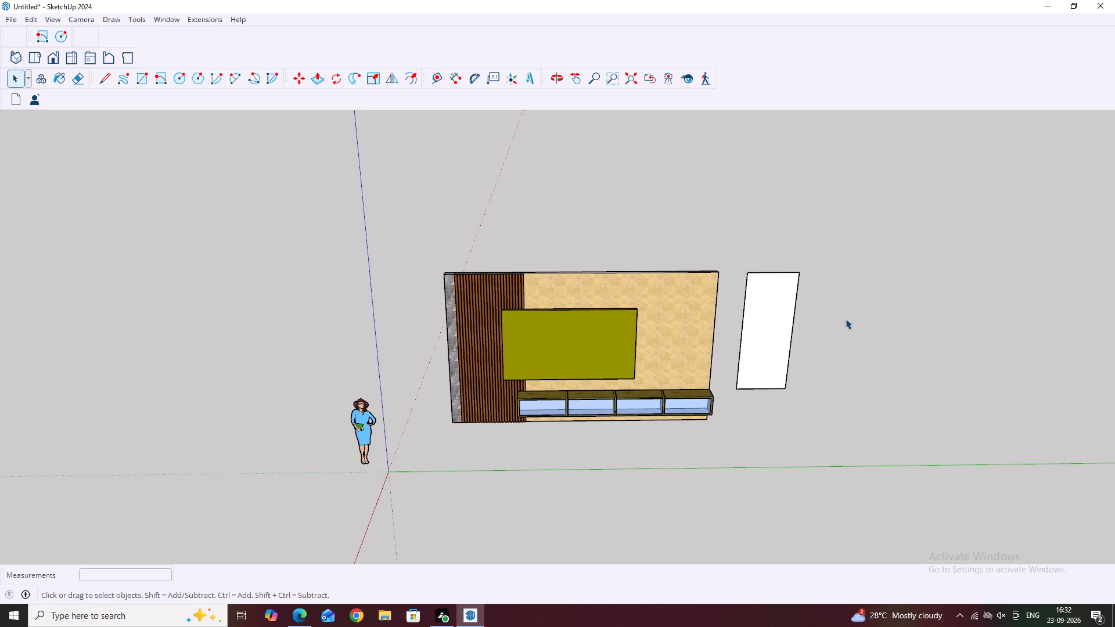
Divide the vertical line along the white side panel's outer long edge into 5 equal segments.
click(793, 331)
middle_drag(792, 334, 780, 311)
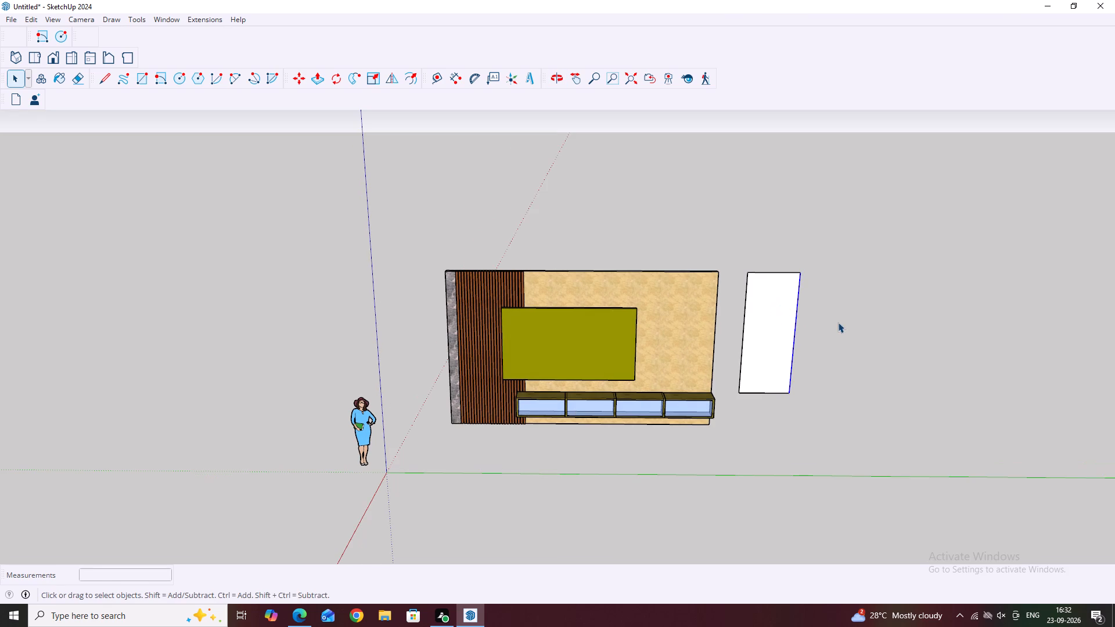
right_drag(834, 320, 822, 308)
middle_drag(814, 356, 741, 251)
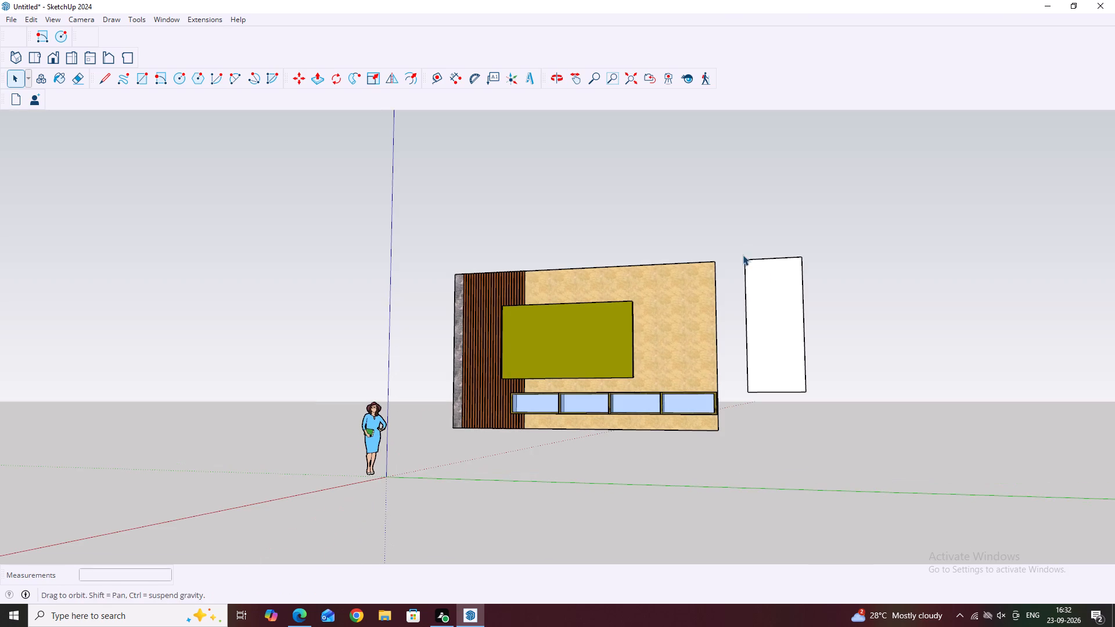
click(805, 332)
click(805, 332)
click(801, 330)
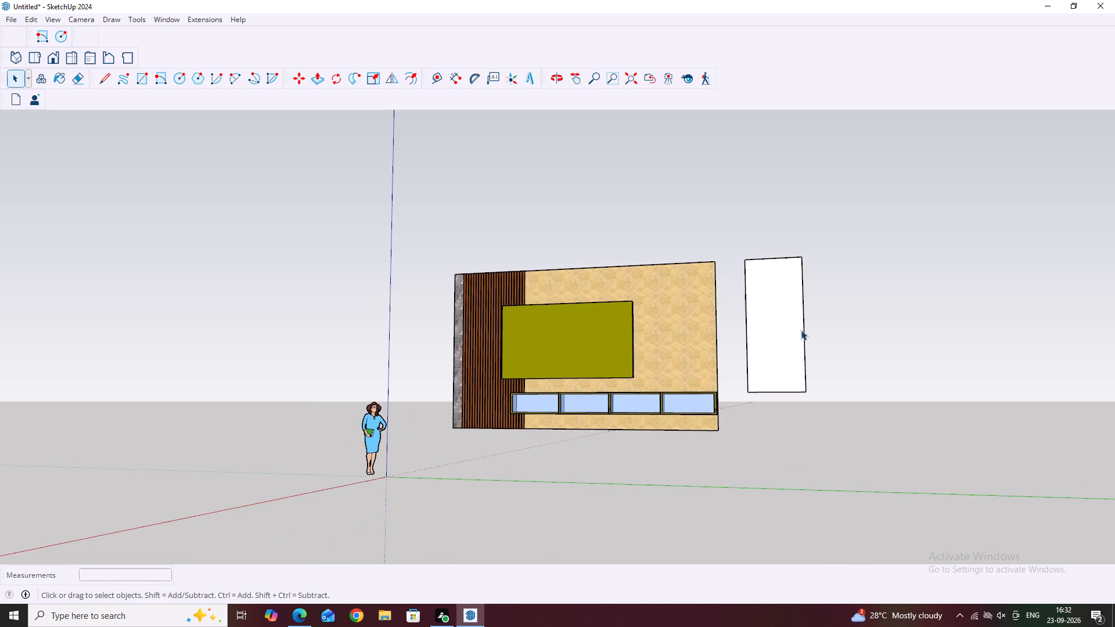
click(805, 331)
right_click(804, 327)
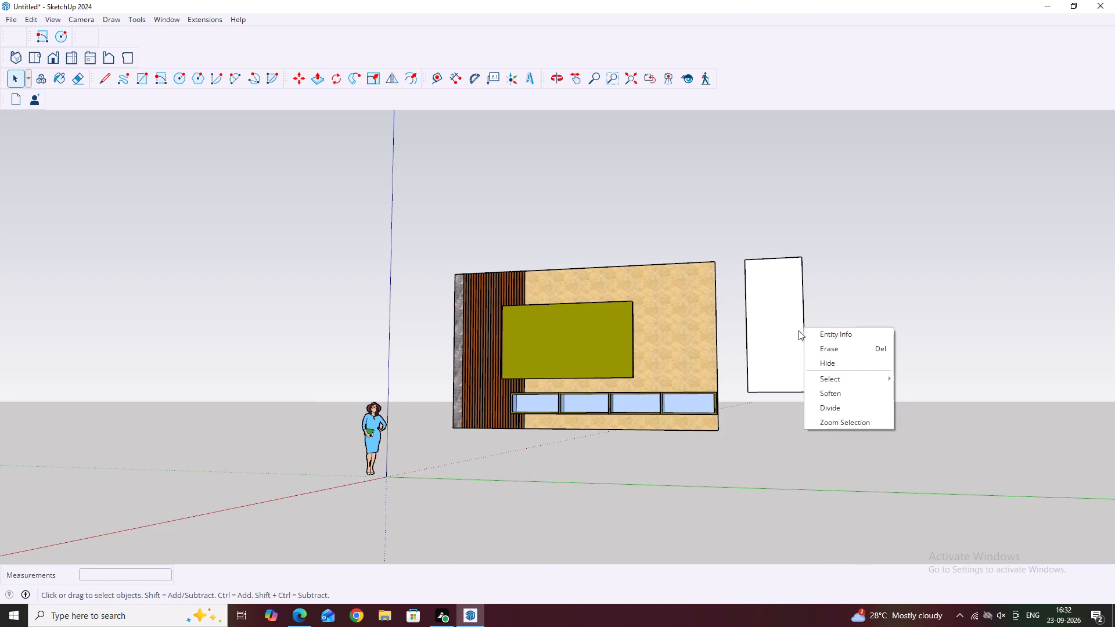
click(835, 408)
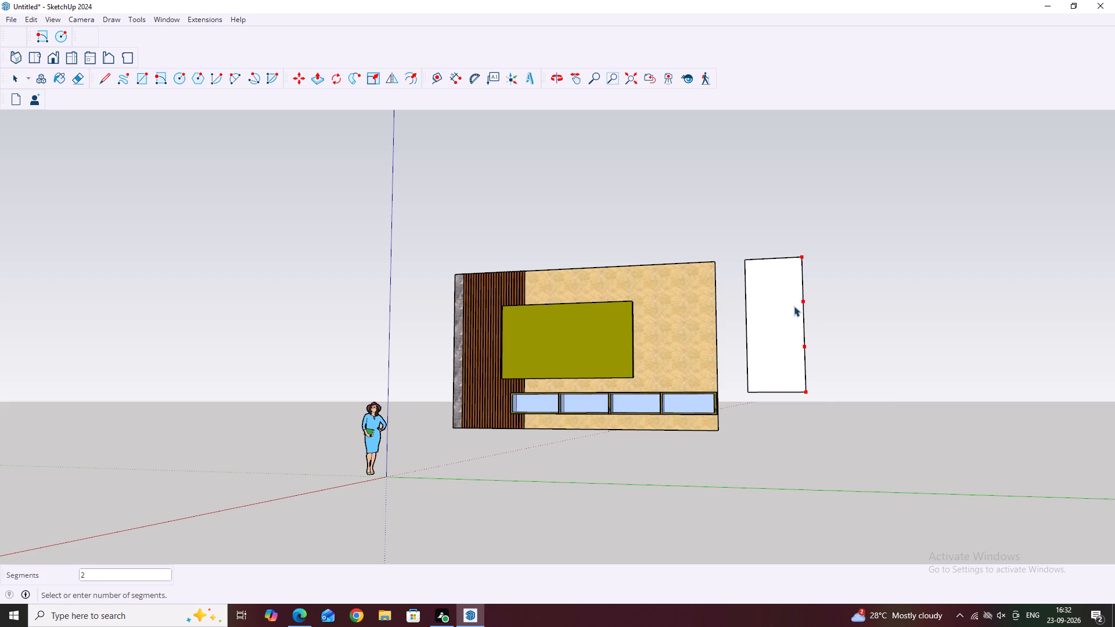
scroll(804, 313, up, 1)
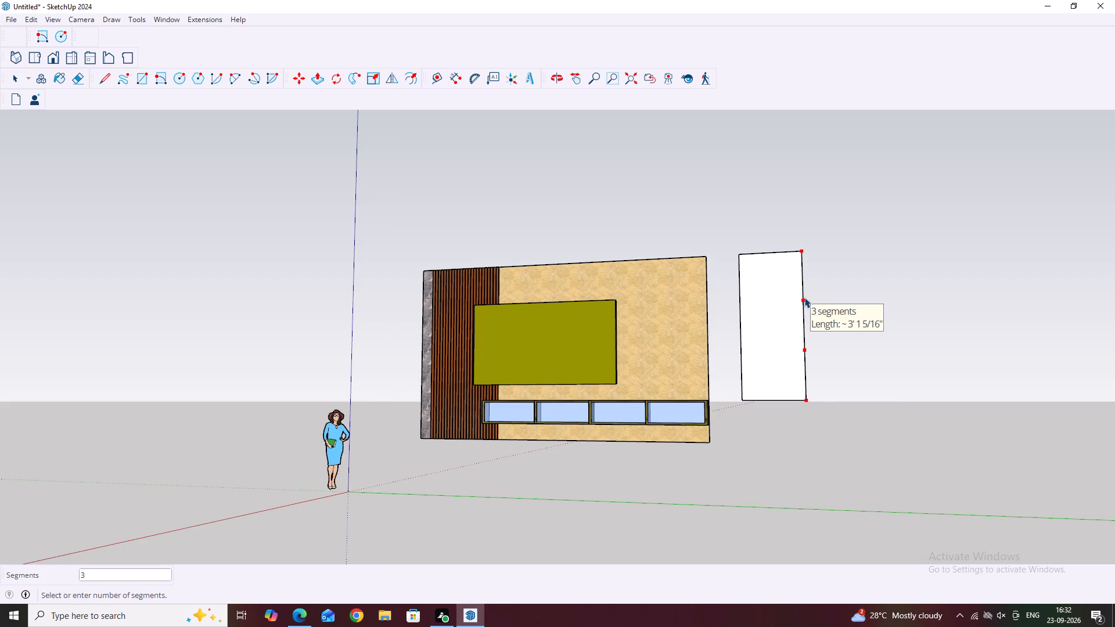
scroll(803, 290, up, 2)
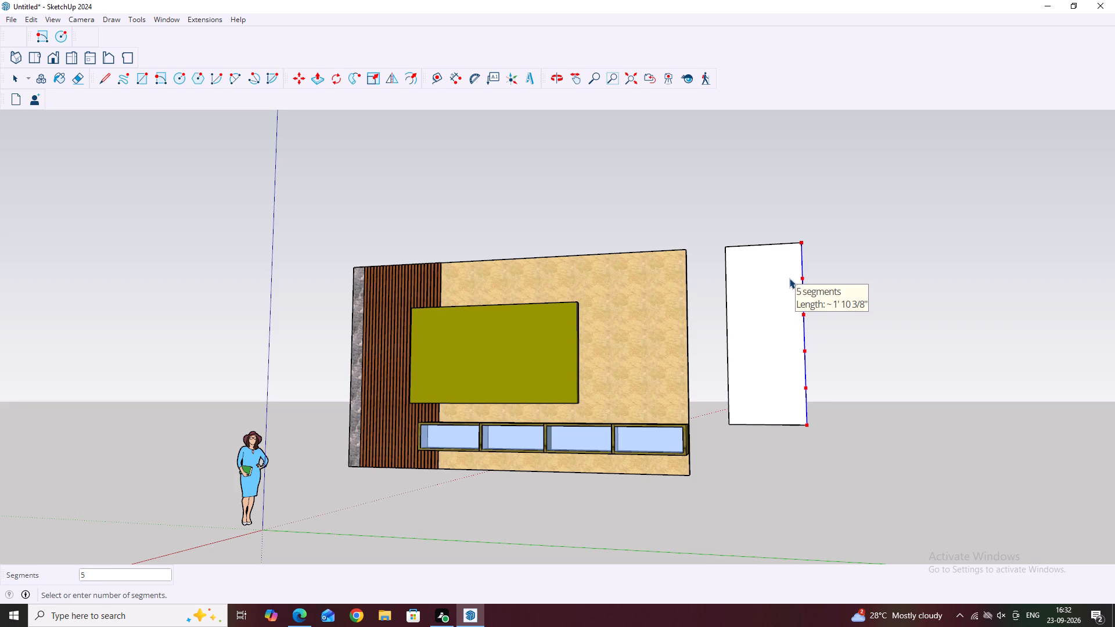
click(789, 278)
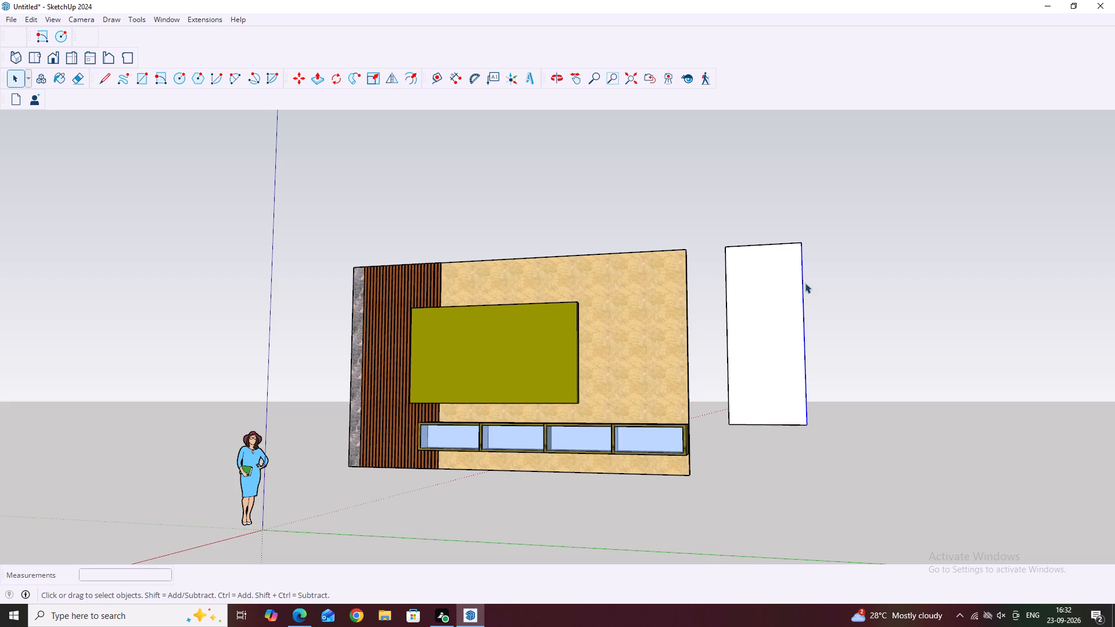
Examine the individual segments along the divided outer edge of the white side panel by selecting them in turn.
click(802, 284)
middle_drag(804, 280, 821, 320)
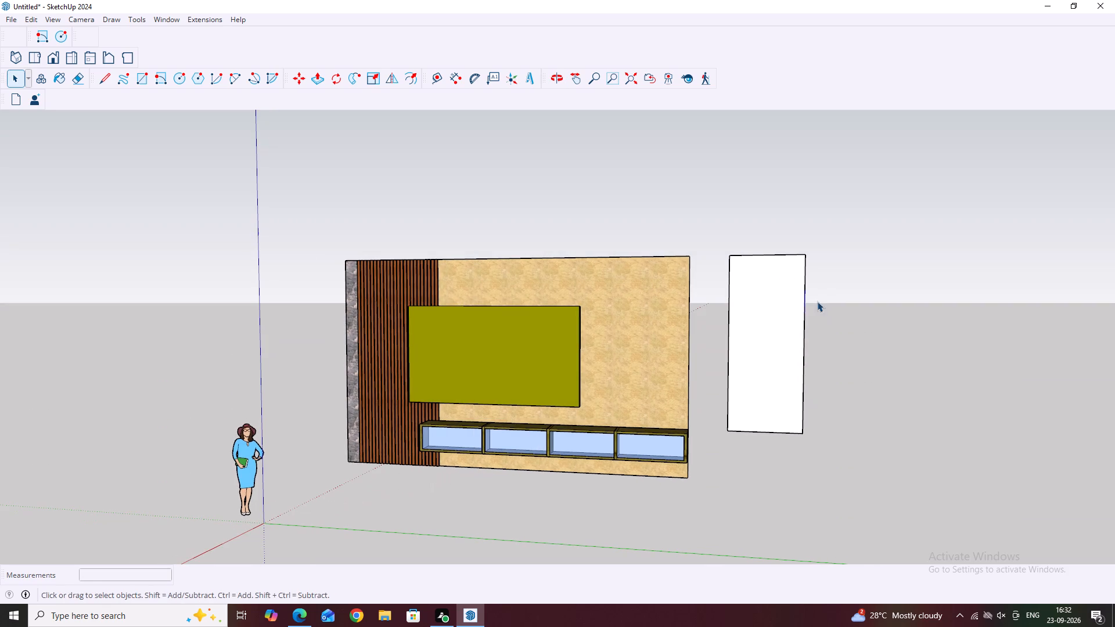
click(804, 278)
click(806, 293)
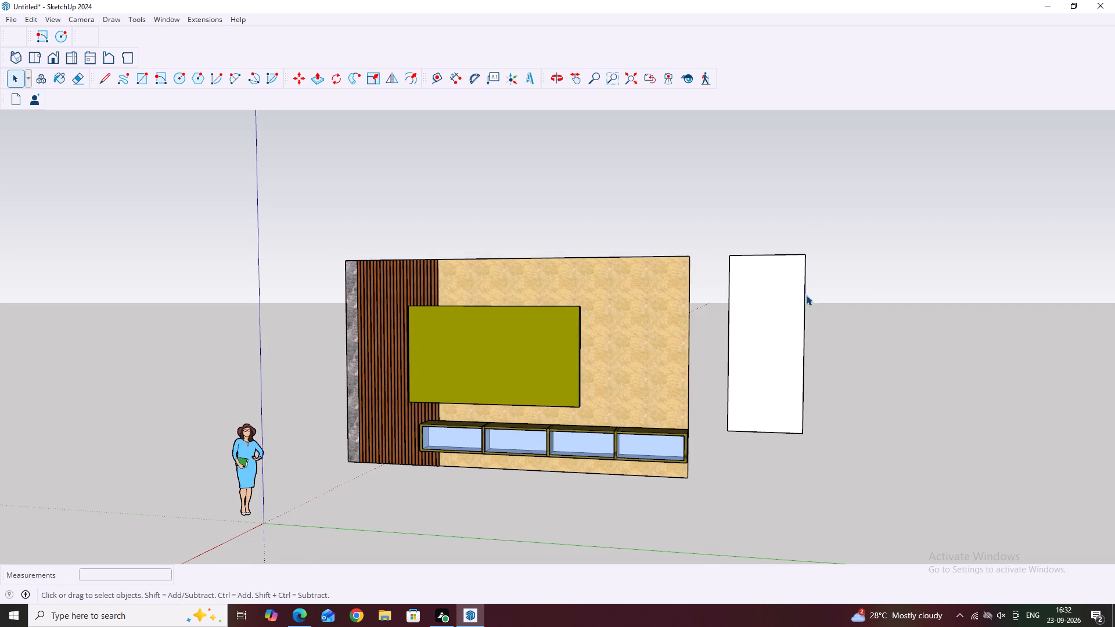
click(804, 299)
click(804, 305)
click(803, 301)
click(805, 308)
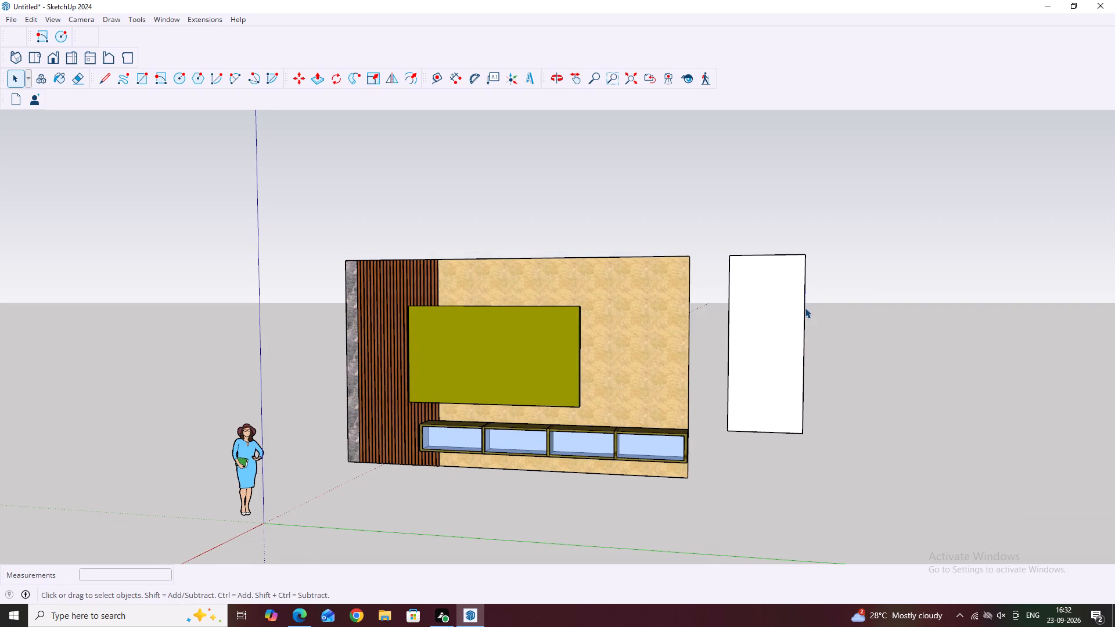
click(805, 315)
click(803, 307)
click(804, 301)
click(804, 296)
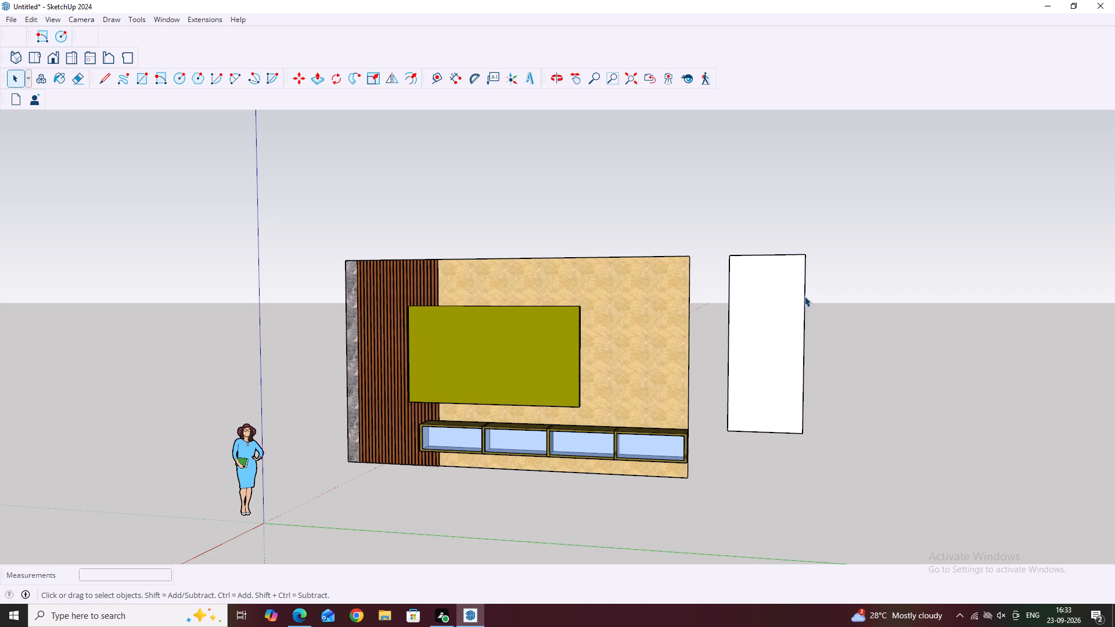
click(805, 308)
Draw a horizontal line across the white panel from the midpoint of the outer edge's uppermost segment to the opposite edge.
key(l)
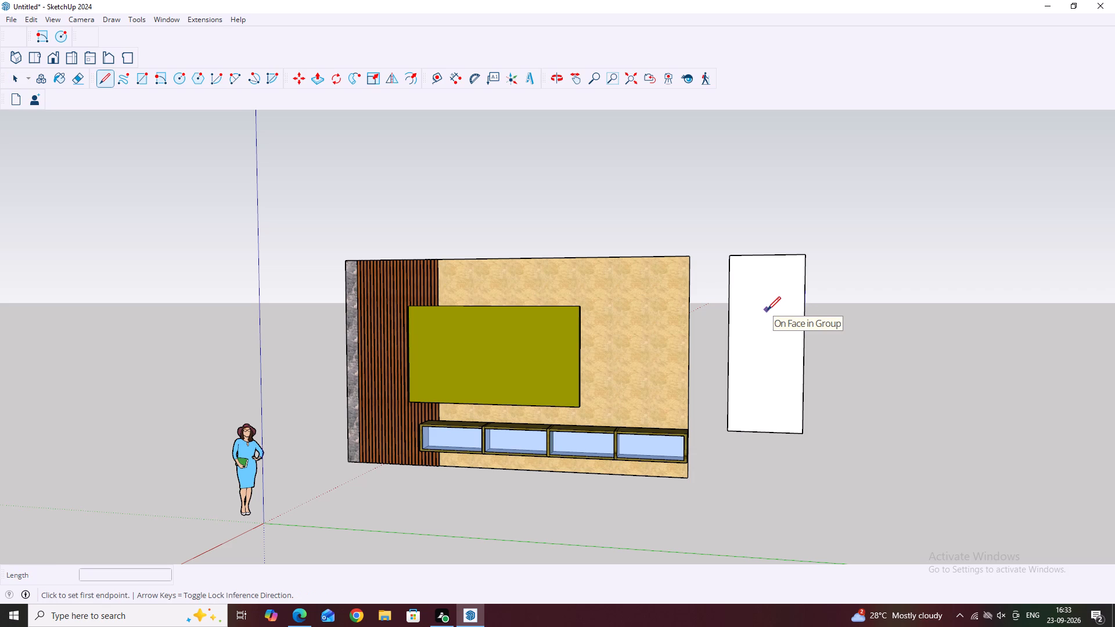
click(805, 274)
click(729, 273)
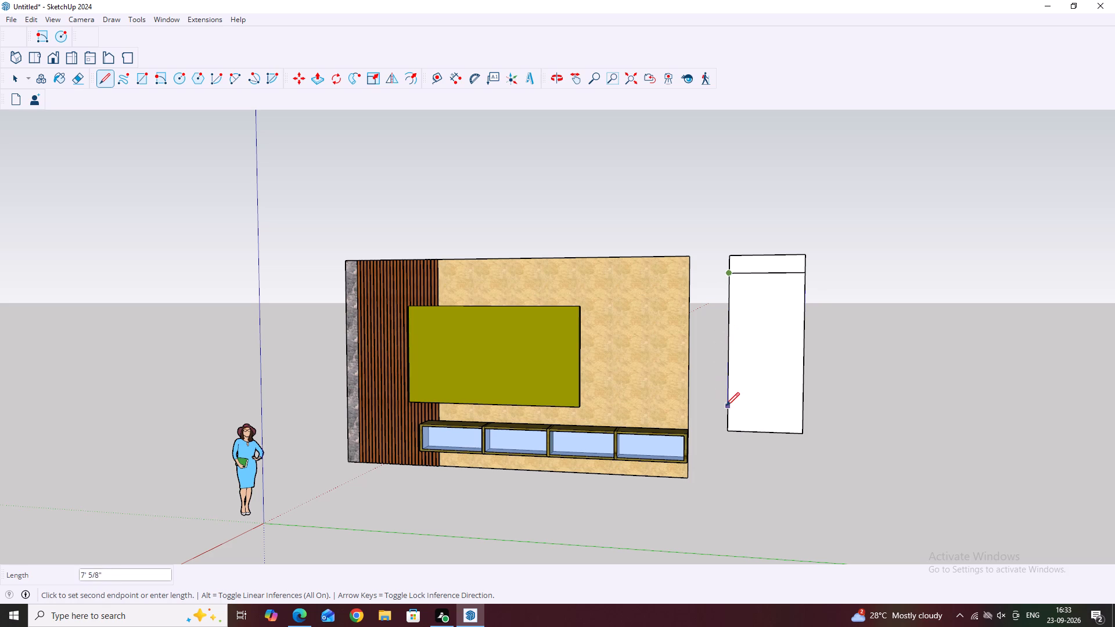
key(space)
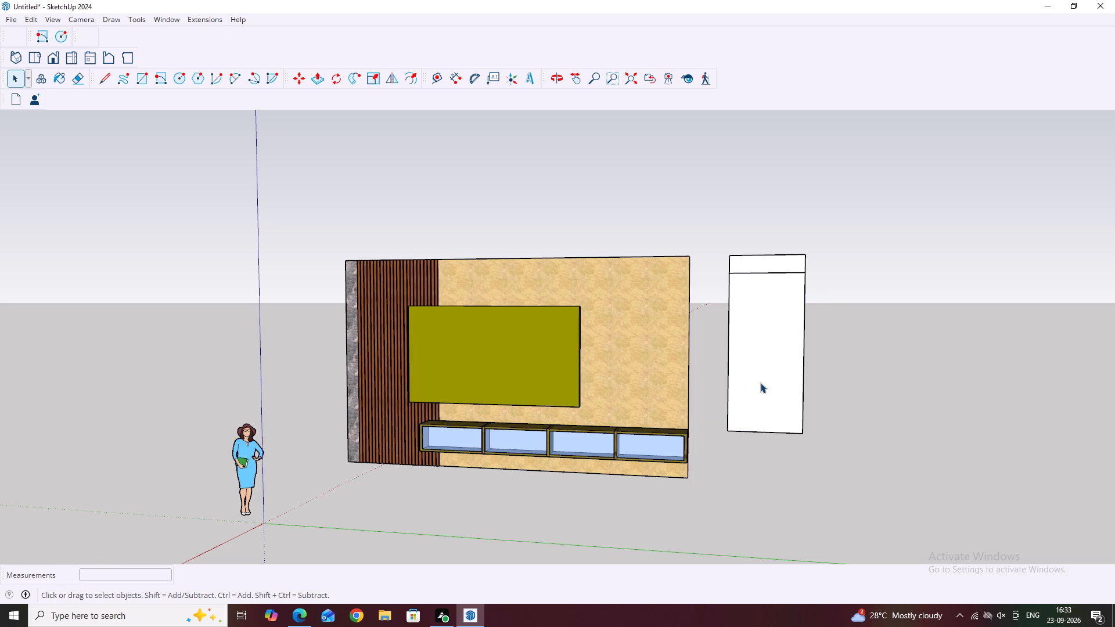
Draw a horizontal line about 3' 10" long across the white panel from the outer edge's first division point below the top.
key(l)
scroll(804, 310, up, 1)
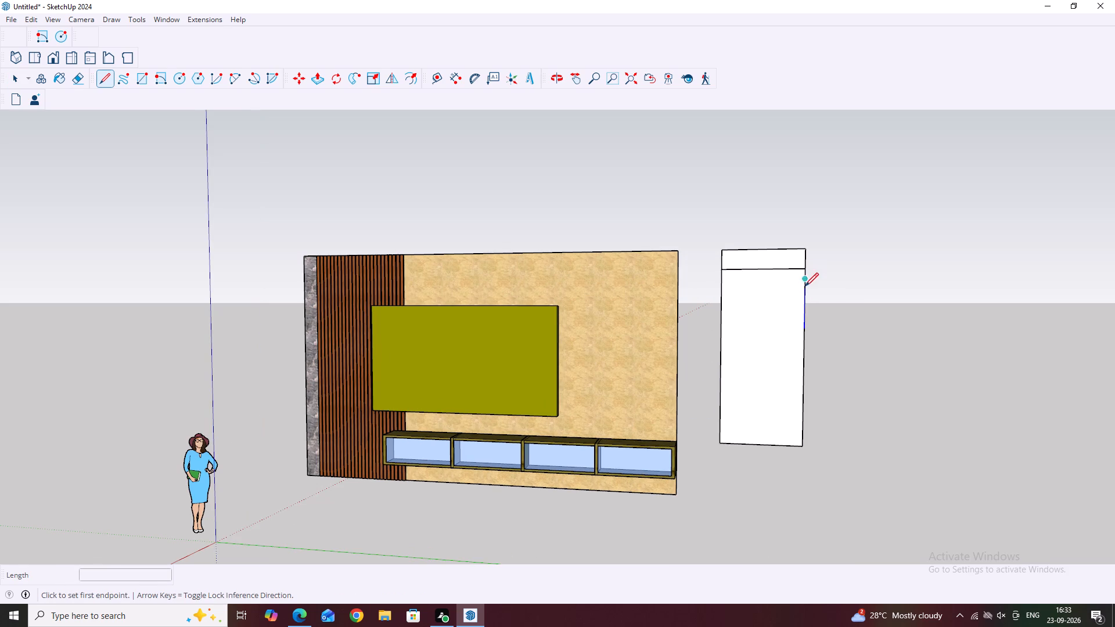
click(805, 290)
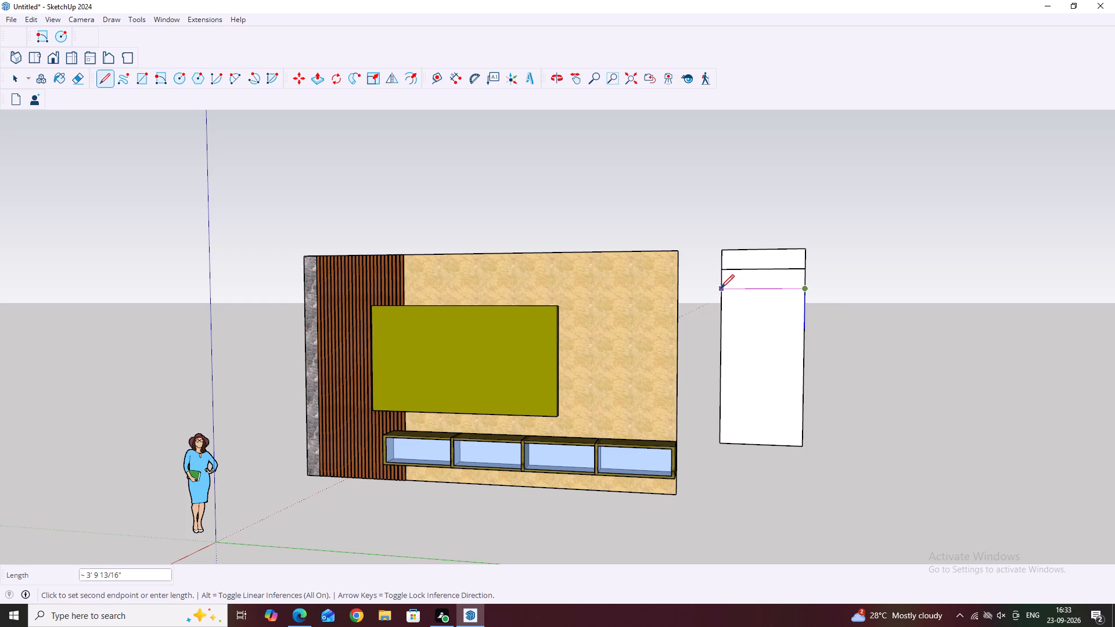
click(721, 288)
key(space)
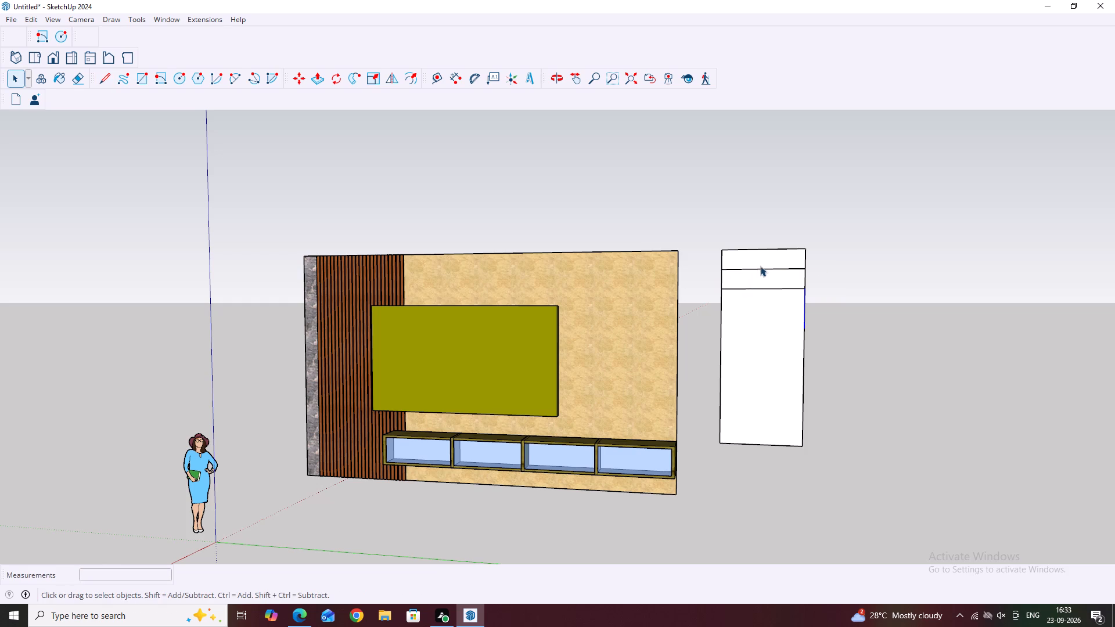
Delete the upper horizontal line that crosses the white panel at the midpoint of its top segment.
click(762, 267)
click(765, 269)
key(Delete)
Draw a horizontal line about 3' 10" long across the white panel from the outer edge's second division point below the top.
key(l)
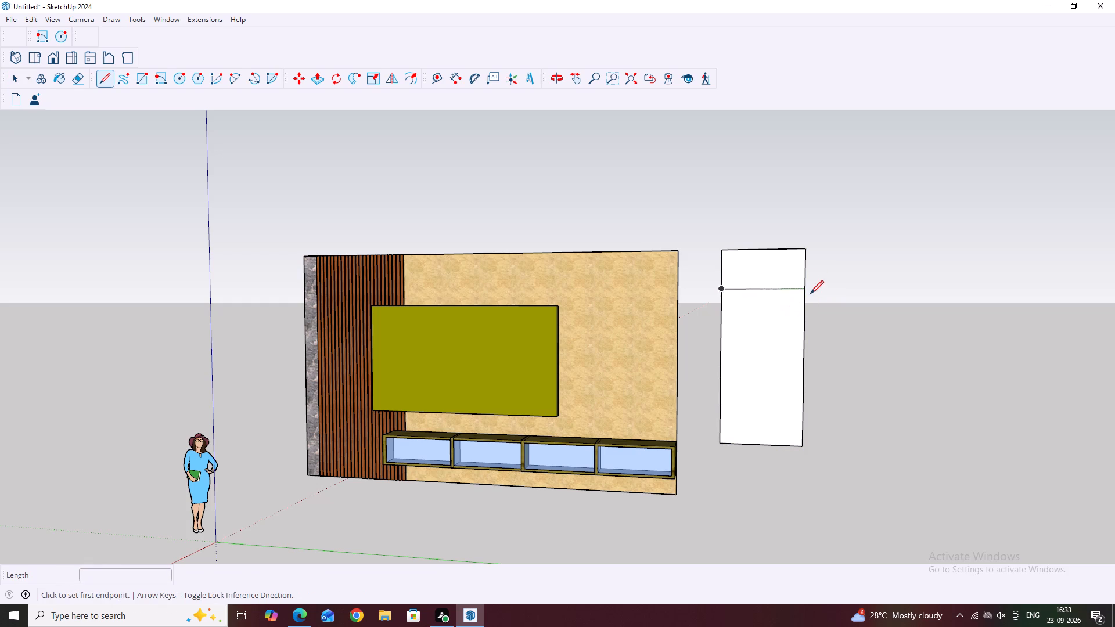
click(804, 329)
click(722, 326)
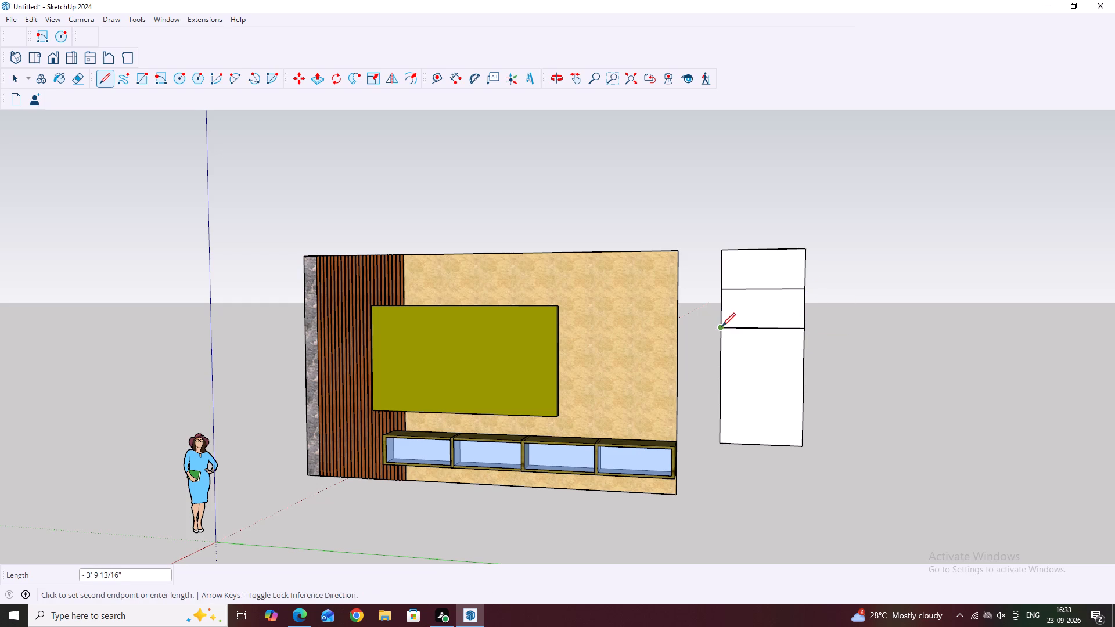
key(space)
Draw a horizontal line about 3' 10" long across the white panel from the outer edge's third division point below the top.
key(l)
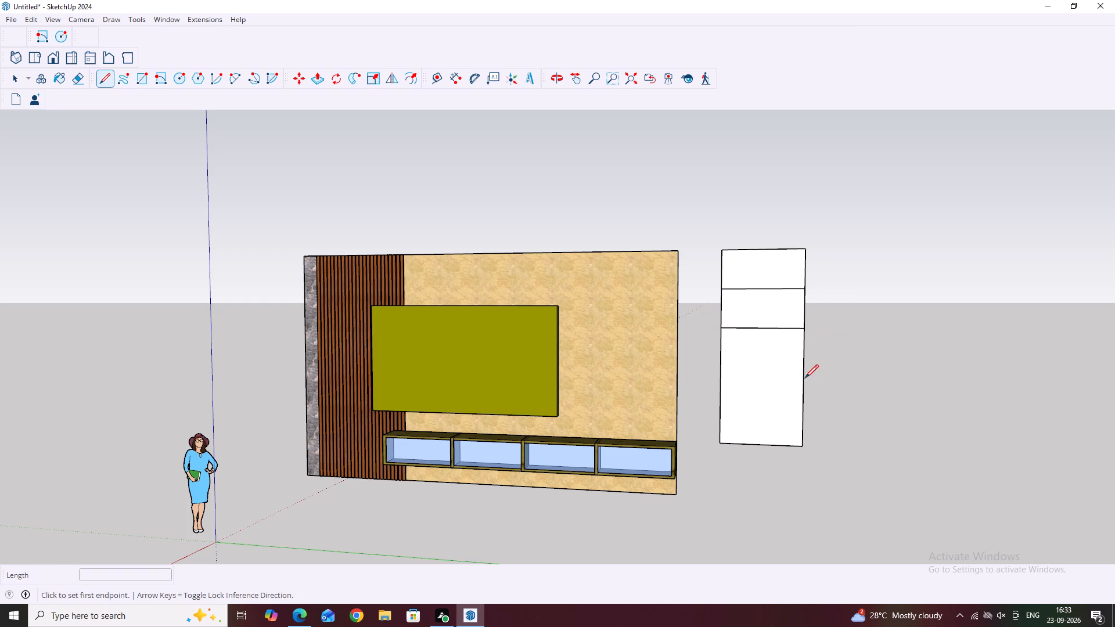
click(803, 367)
click(720, 369)
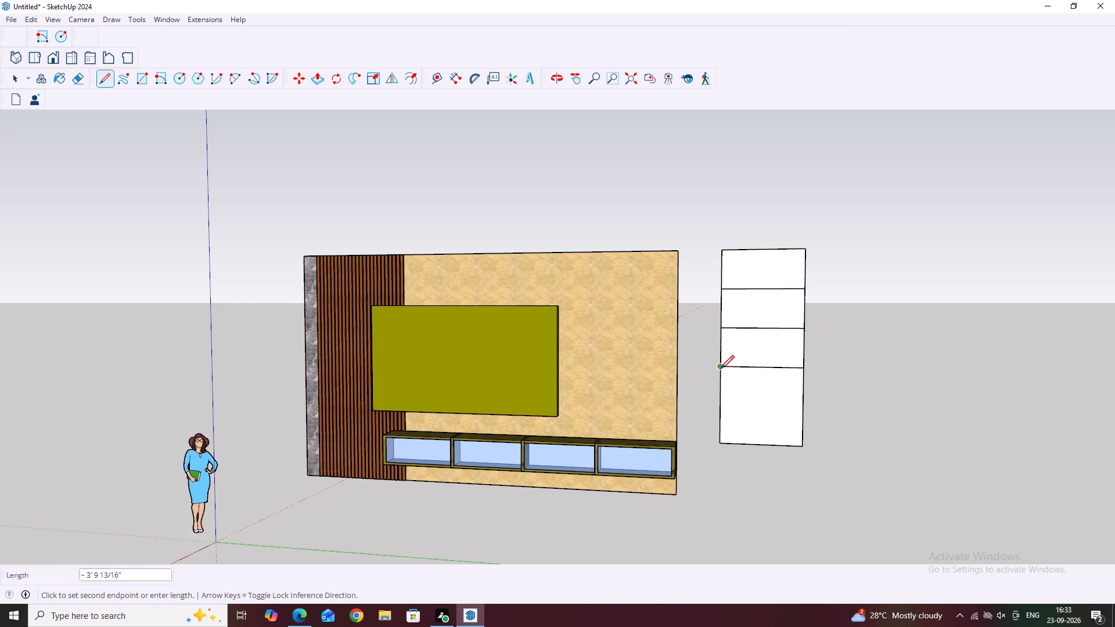
key(space)
key(semicolon)
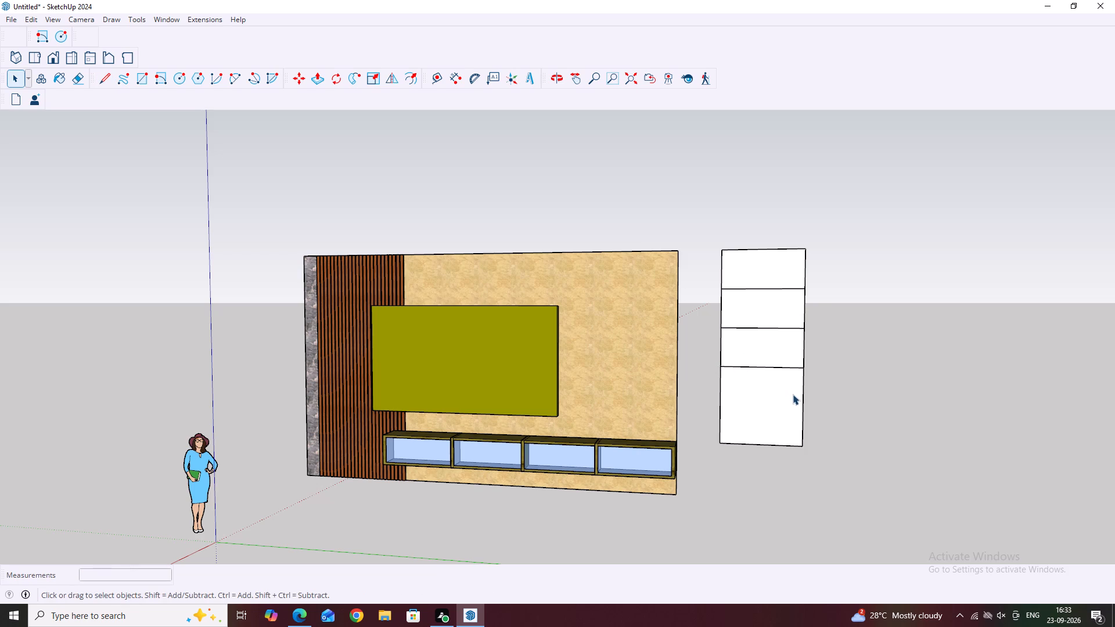
key(Escape)
Draw a horizontal line about 3' 10" long across the white panel from the outer edge's fourth division point below the top.
key(l)
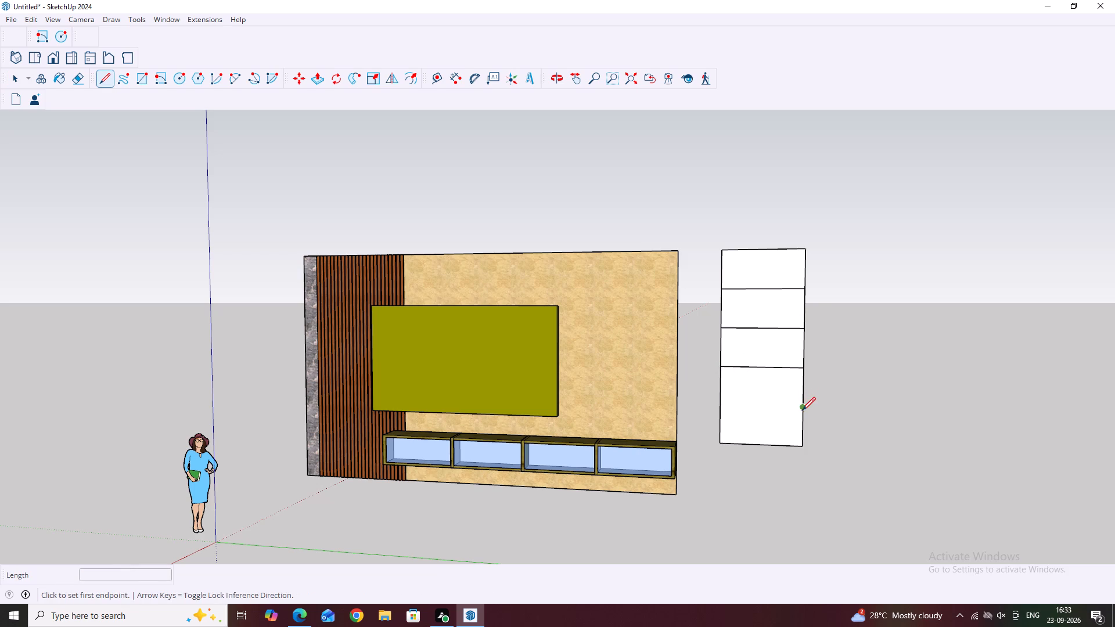
click(803, 407)
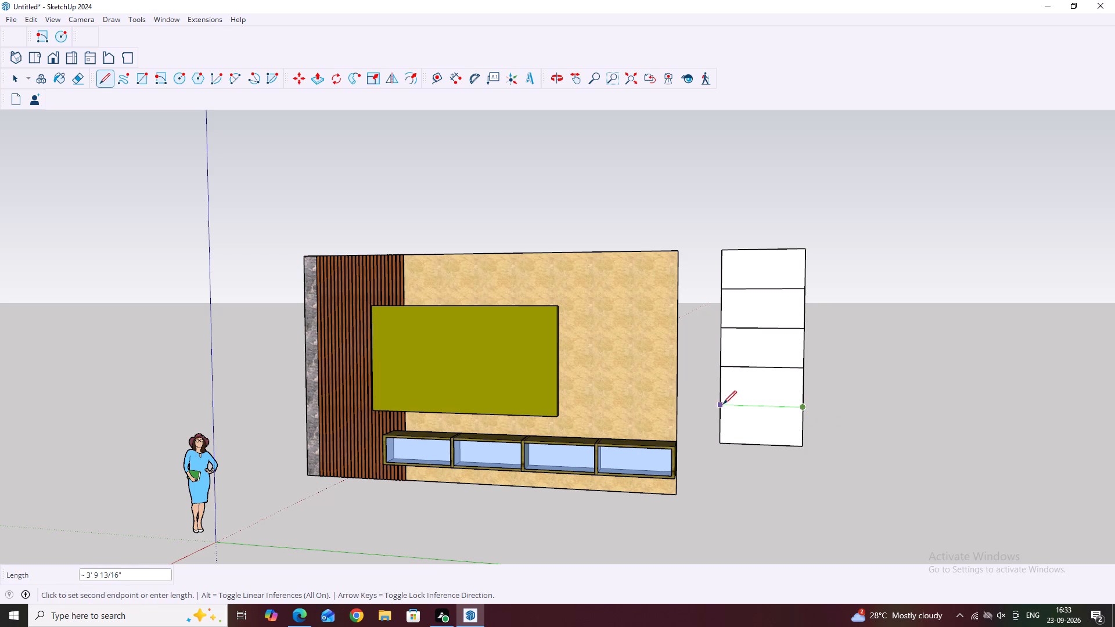
click(723, 404)
key(Escape)
key(Escape)
key(space)
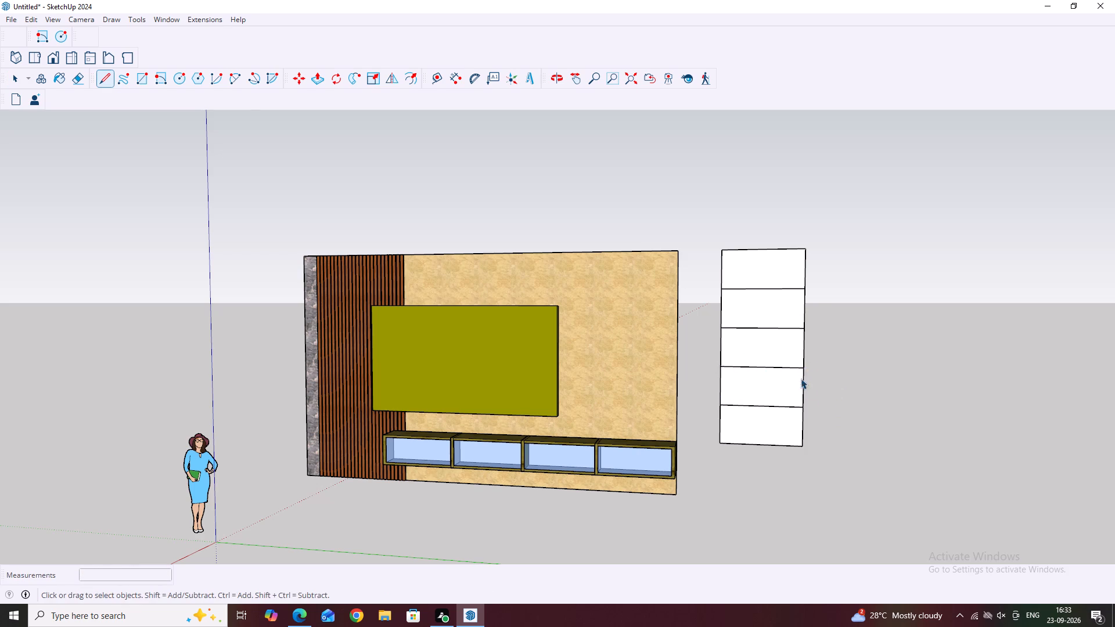
Delete the loose divided line segments along the white panel's outer vertical edge.
scroll(828, 367, down, 2)
middle_drag(816, 374, 839, 365)
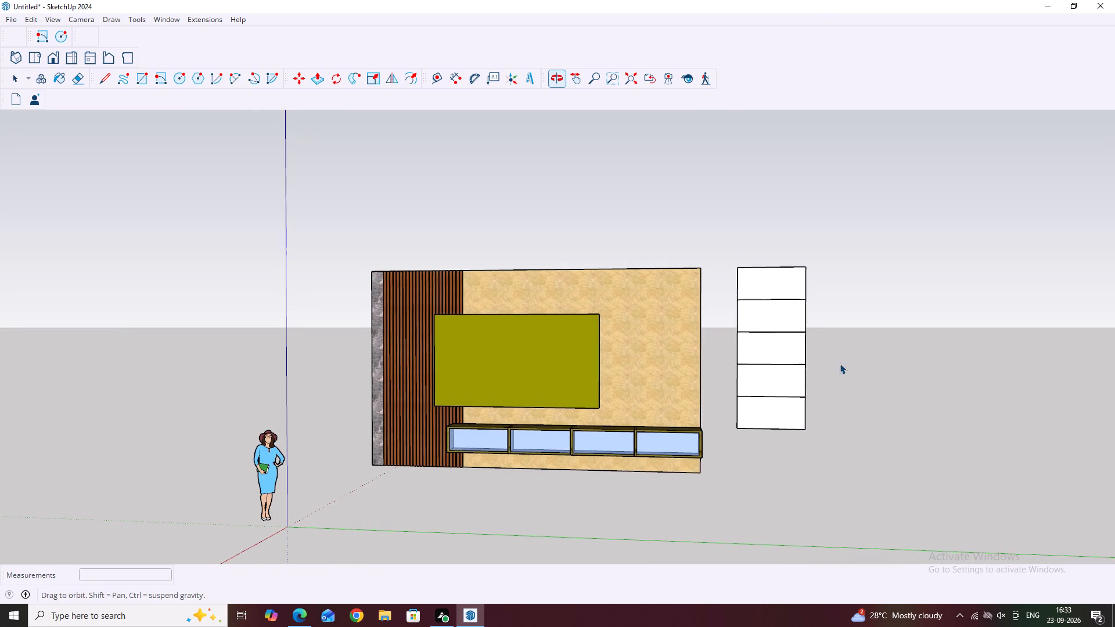
middle_drag(760, 301, 782, 313)
click(775, 287)
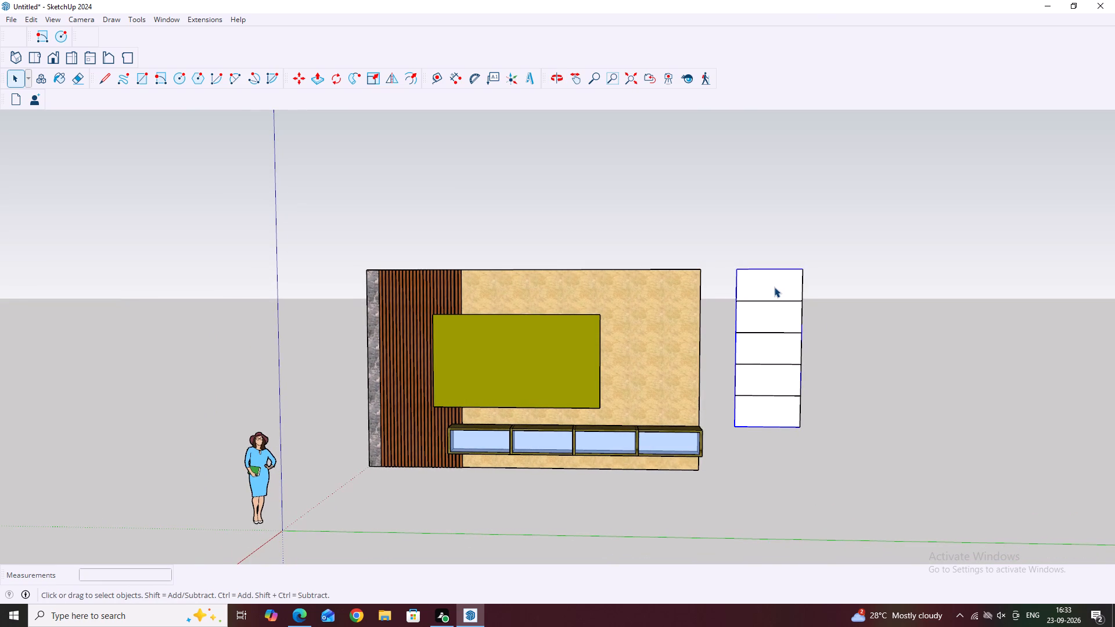
scroll(790, 289, up, 2)
key(Escape)
drag(802, 242, 854, 491)
key(Delete)
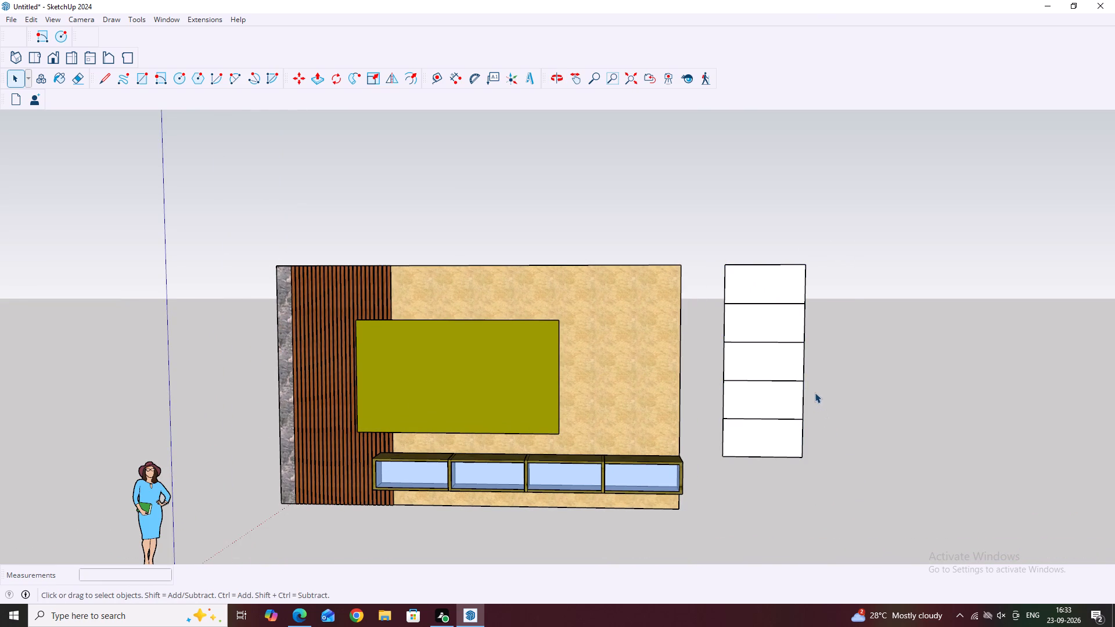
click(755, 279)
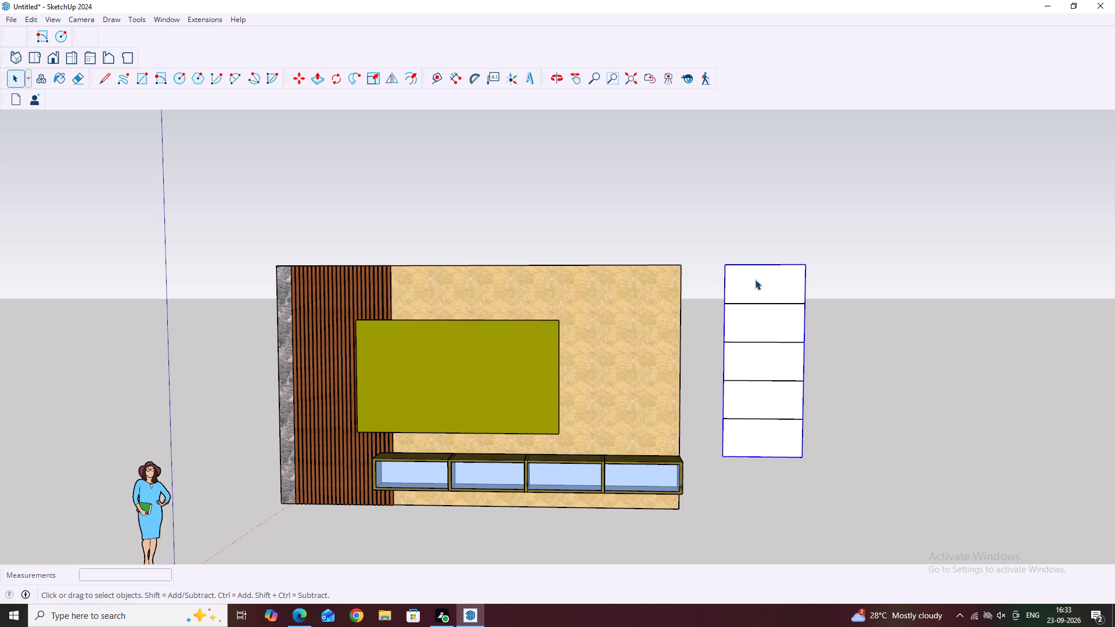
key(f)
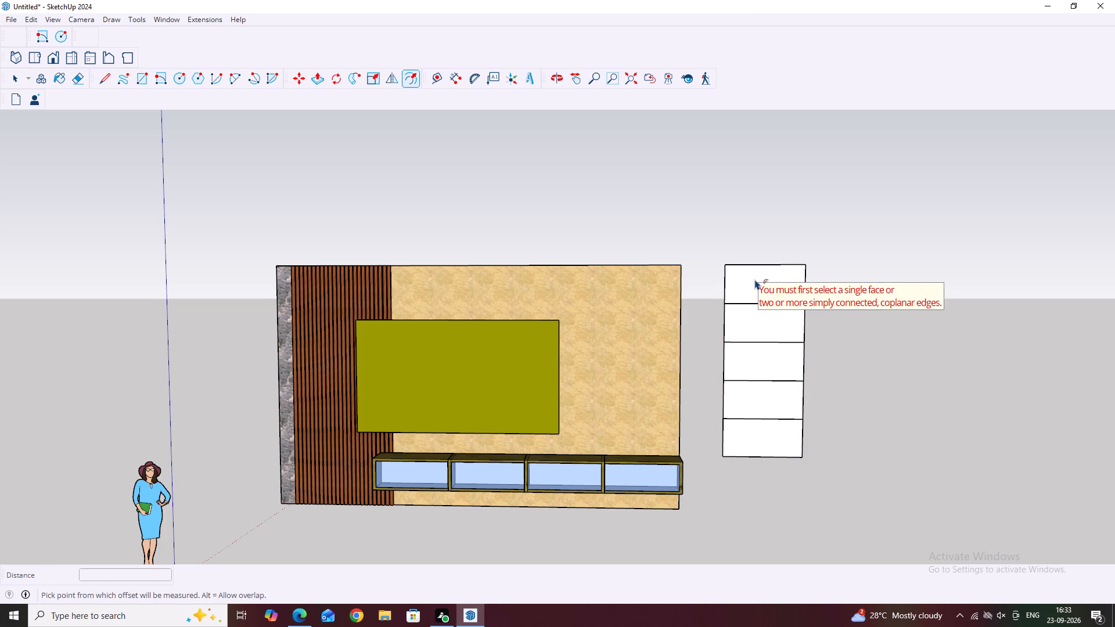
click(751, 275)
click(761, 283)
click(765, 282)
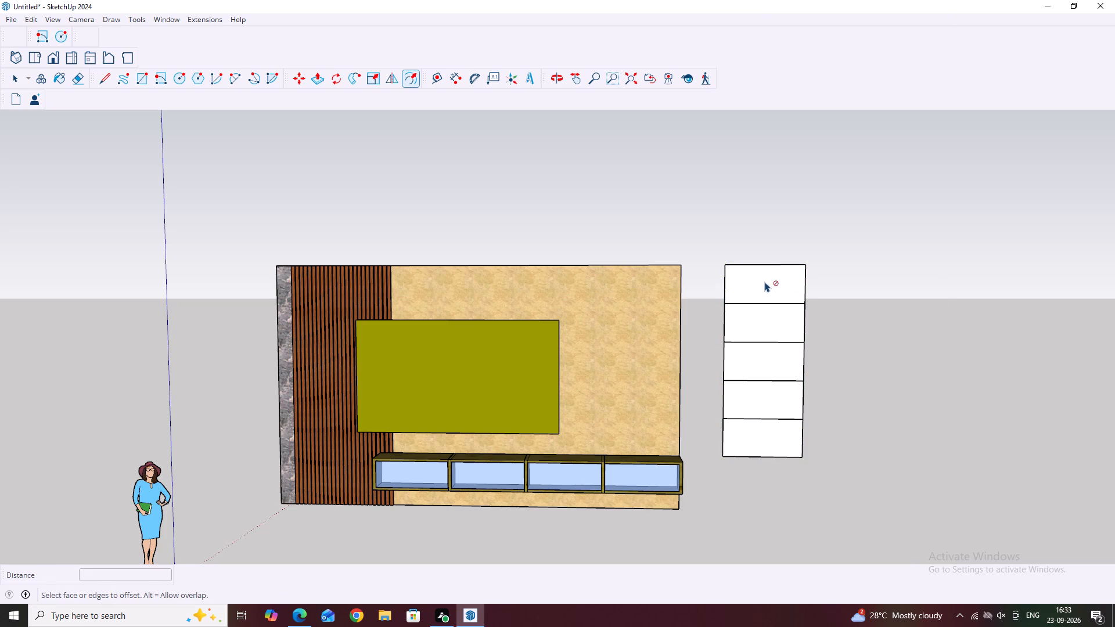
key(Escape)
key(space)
Open the white panel group and offset its face outline 1" inward to form a thin border.
double_click(761, 286)
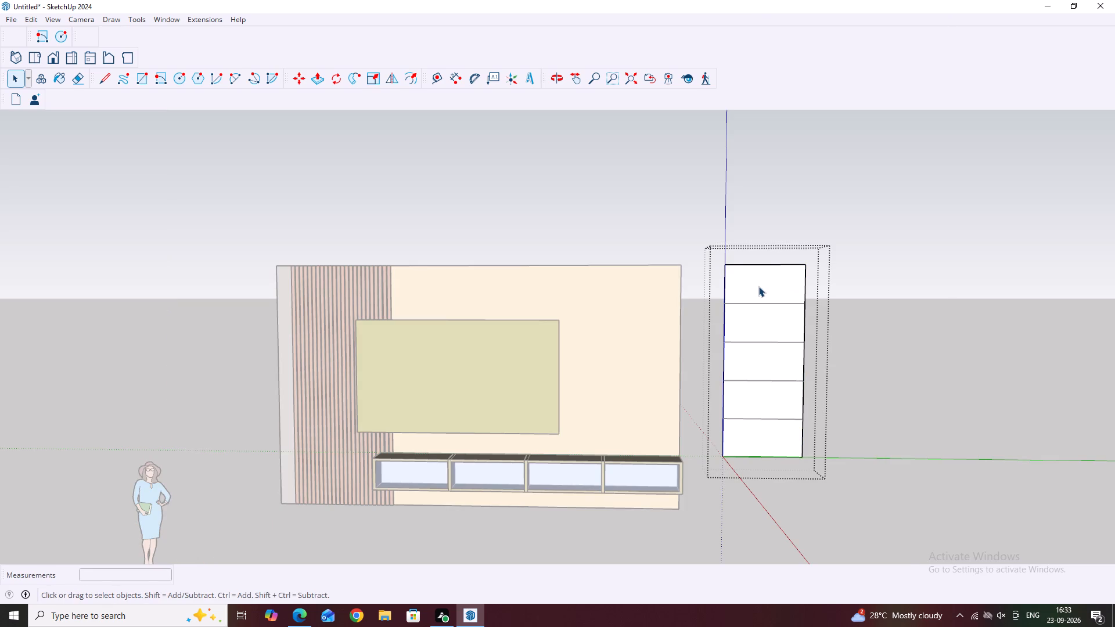
key(f)
click(754, 280)
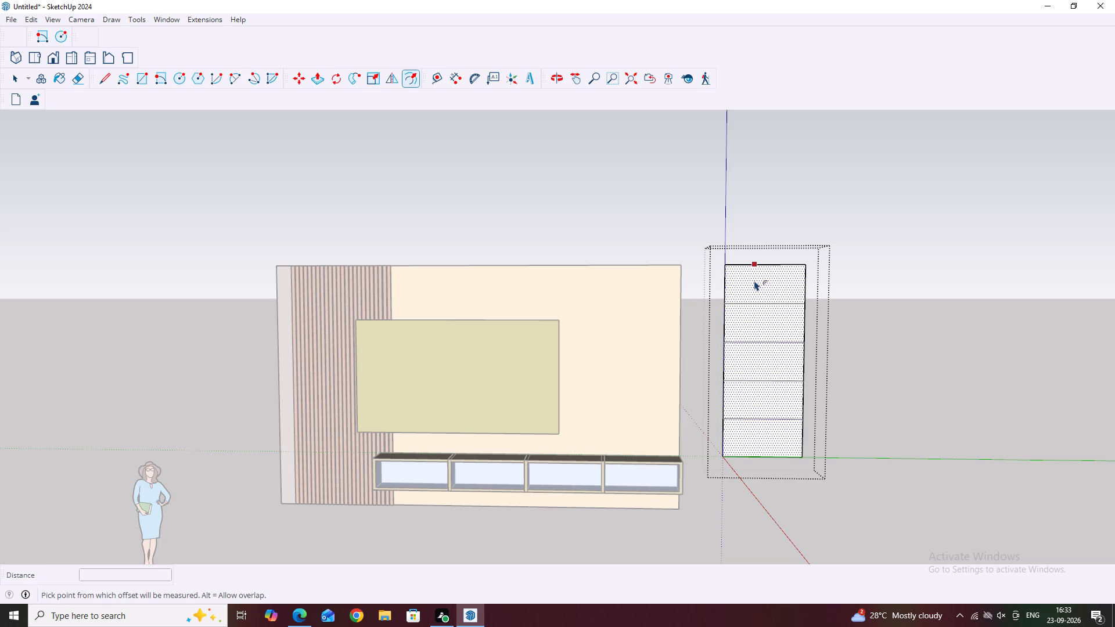
key(1)
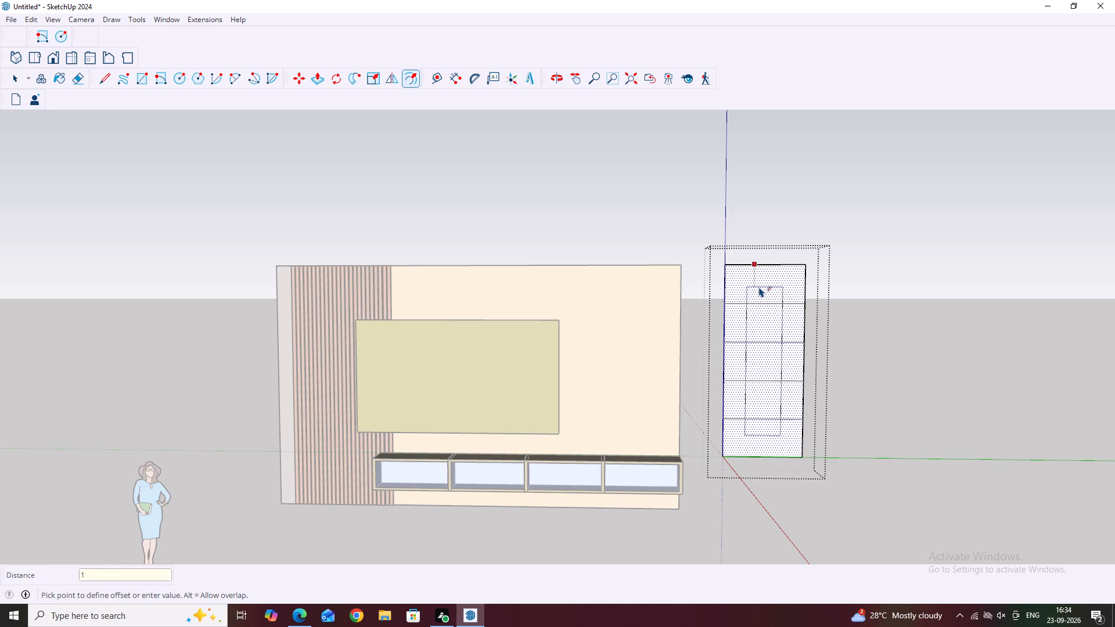
key(shift+quotedbl)
key(Return)
key(Escape)
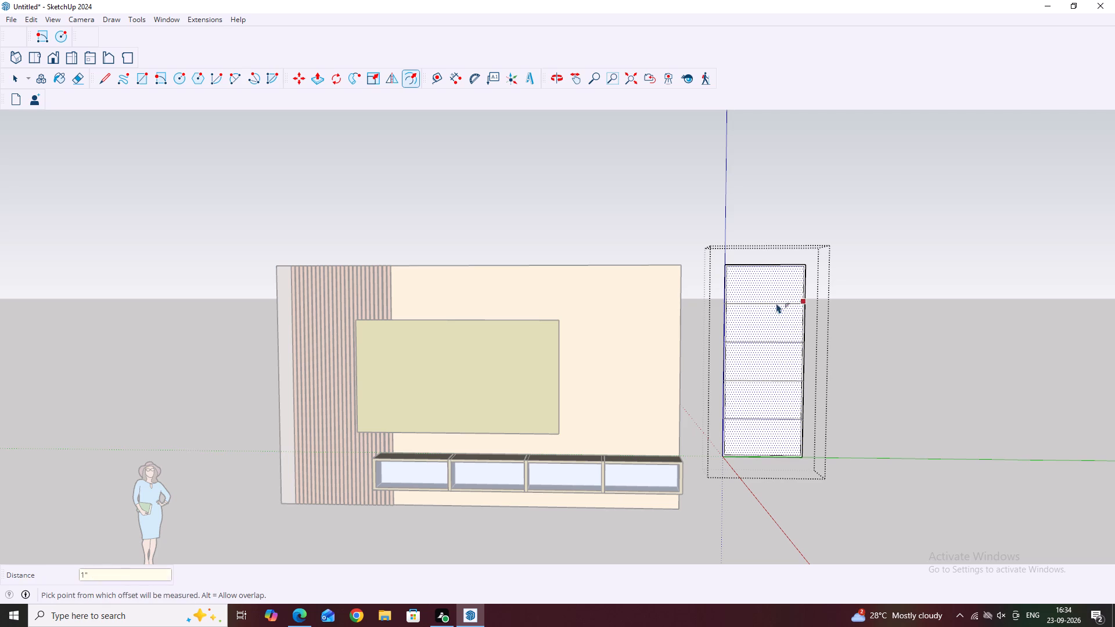
key(space)
middle_drag(787, 348, 785, 394)
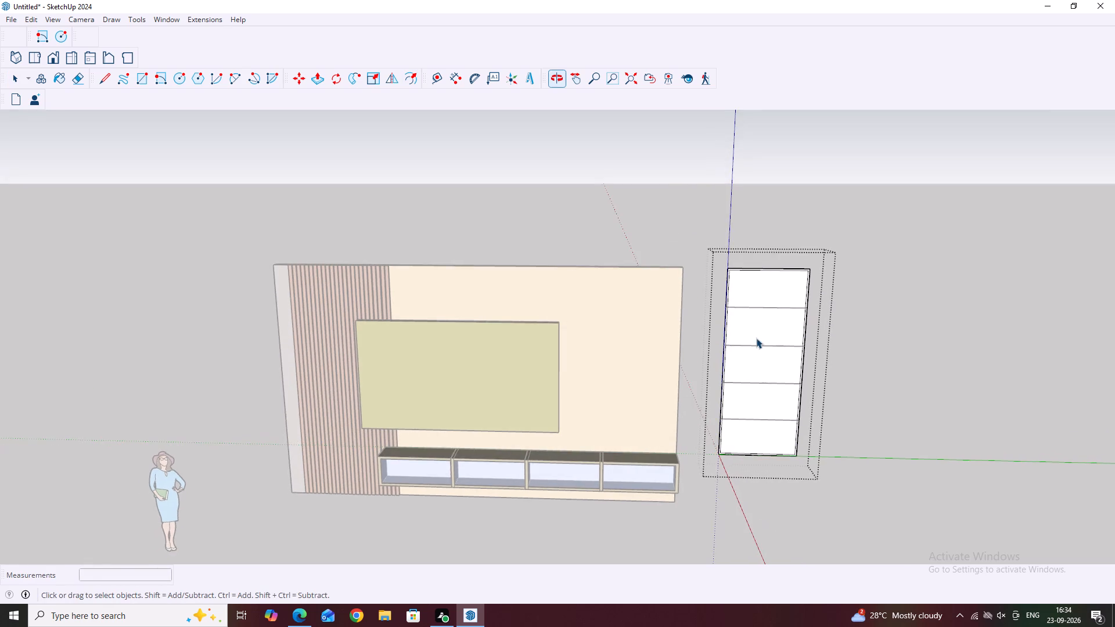
scroll(740, 318, up, 8)
key(Escape)
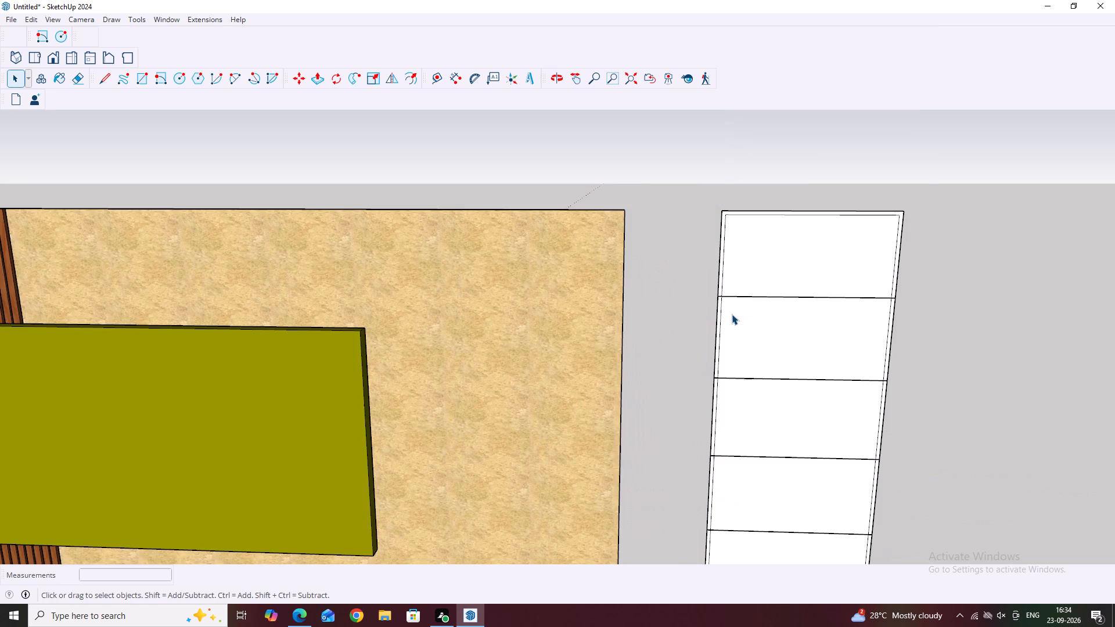
Examine the white panel's thin border and horizontal divisions from several angles and distances.
scroll(734, 299, down, 2)
middle_drag(790, 321, 744, 243)
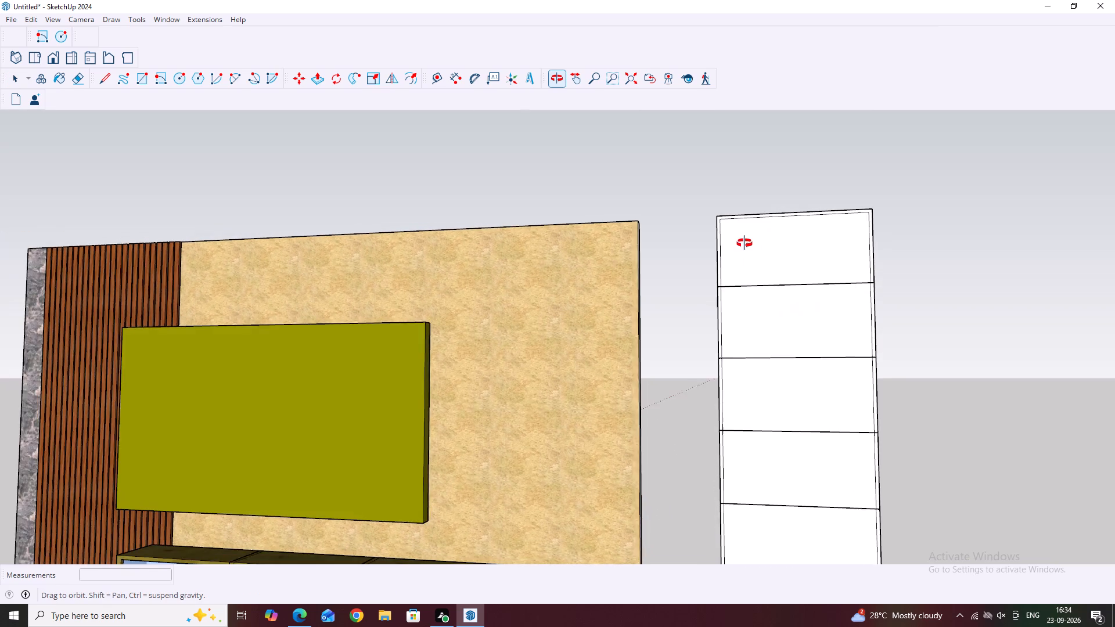
middle_drag(744, 243, 740, 242)
middle_drag(734, 297, 836, 342)
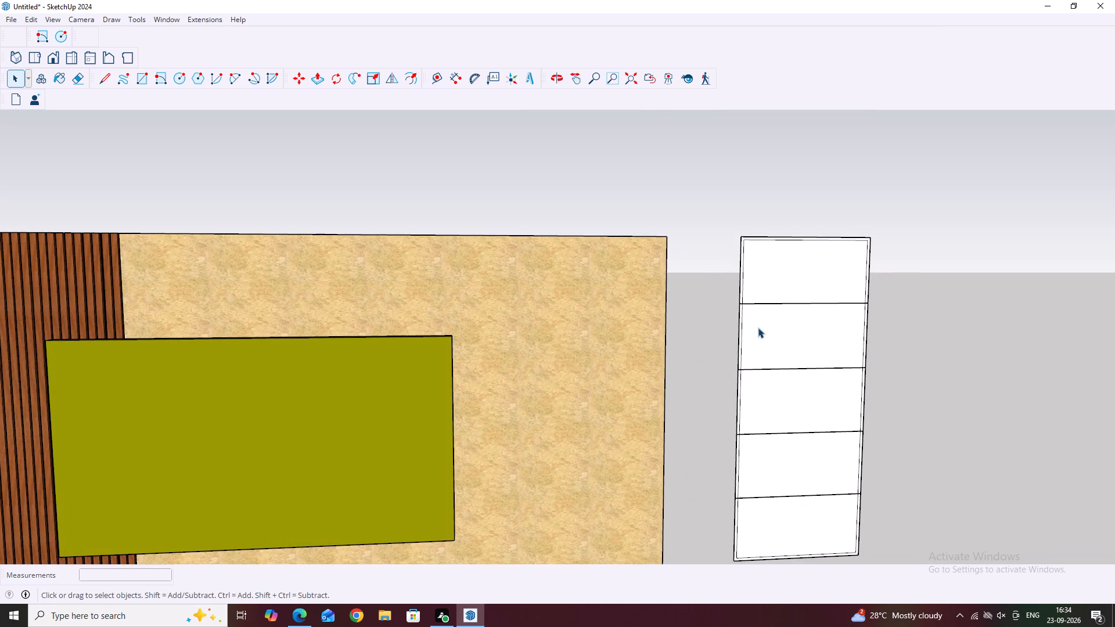
scroll(746, 298, up, 2)
middle_drag(868, 260, 784, 355)
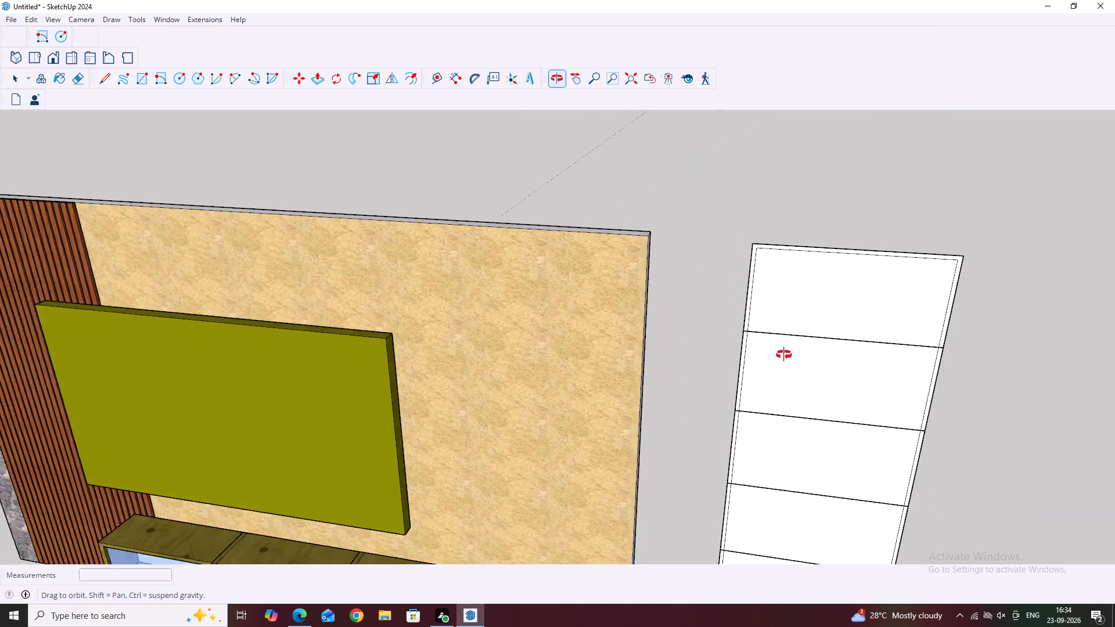
middle_drag(784, 355, 782, 355)
middle_drag(801, 358, 882, 278)
scroll(882, 278, up, 1)
scroll(812, 266, down, 4)
scroll(763, 474, up, 4)
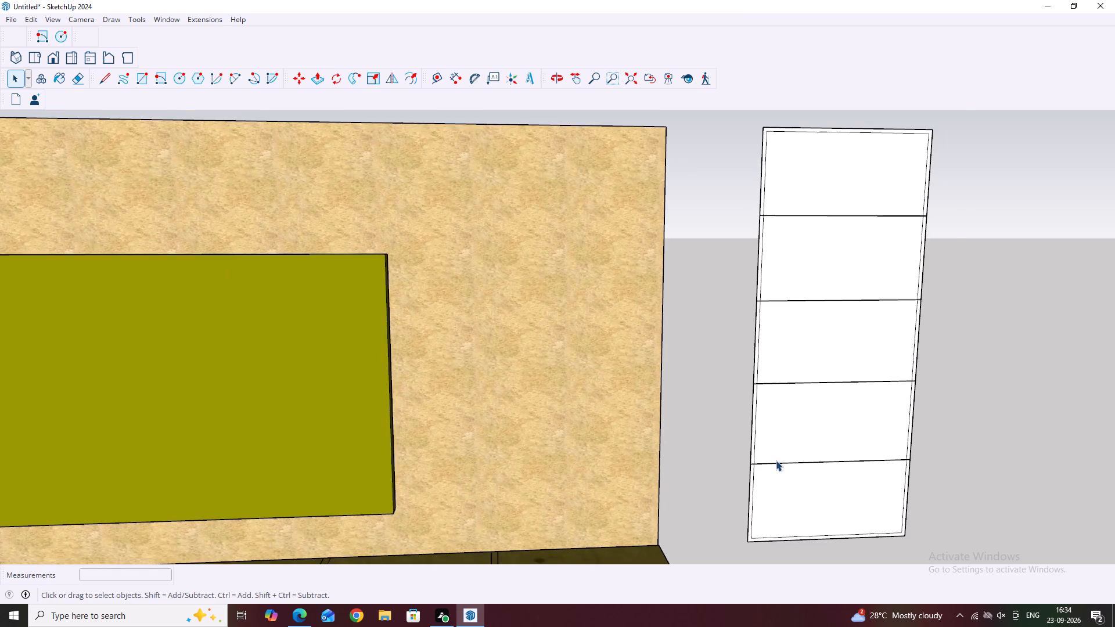
scroll(776, 460, up, 1)
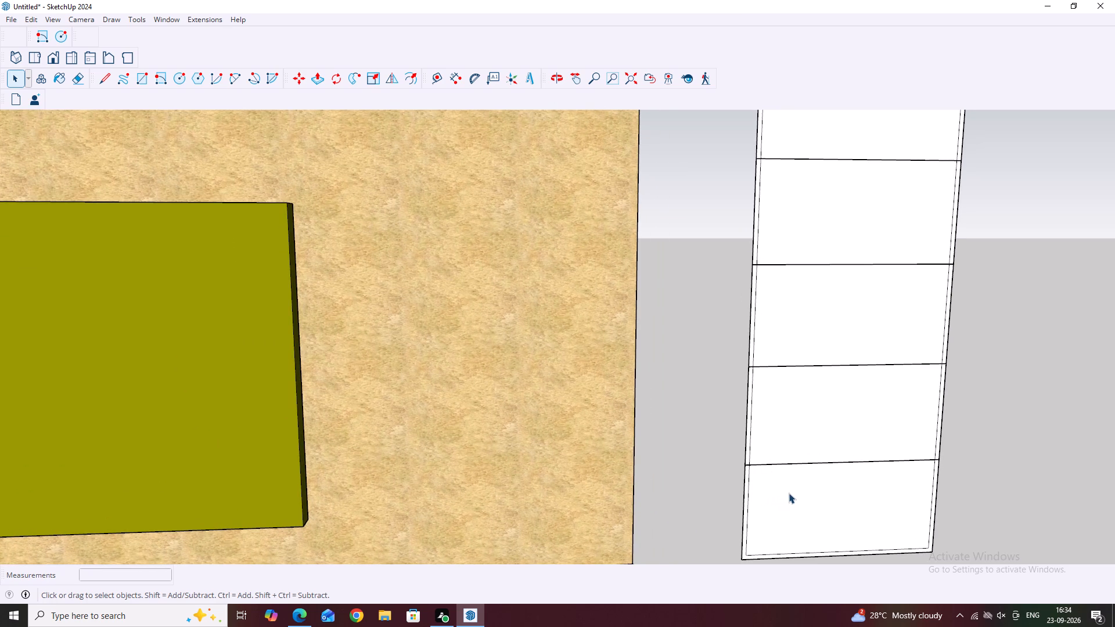
Draw a vertical line down the white panel from the midpoint of its top edge to its bottom edge.
scroll(797, 361, down, 2)
key(l)
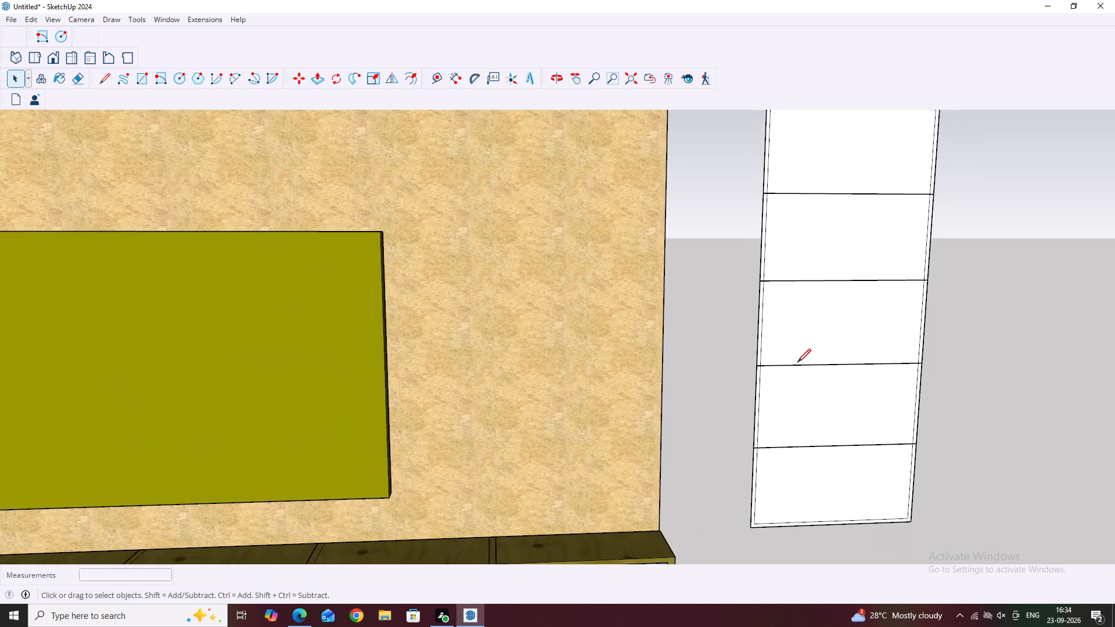
scroll(872, 282, down, 4)
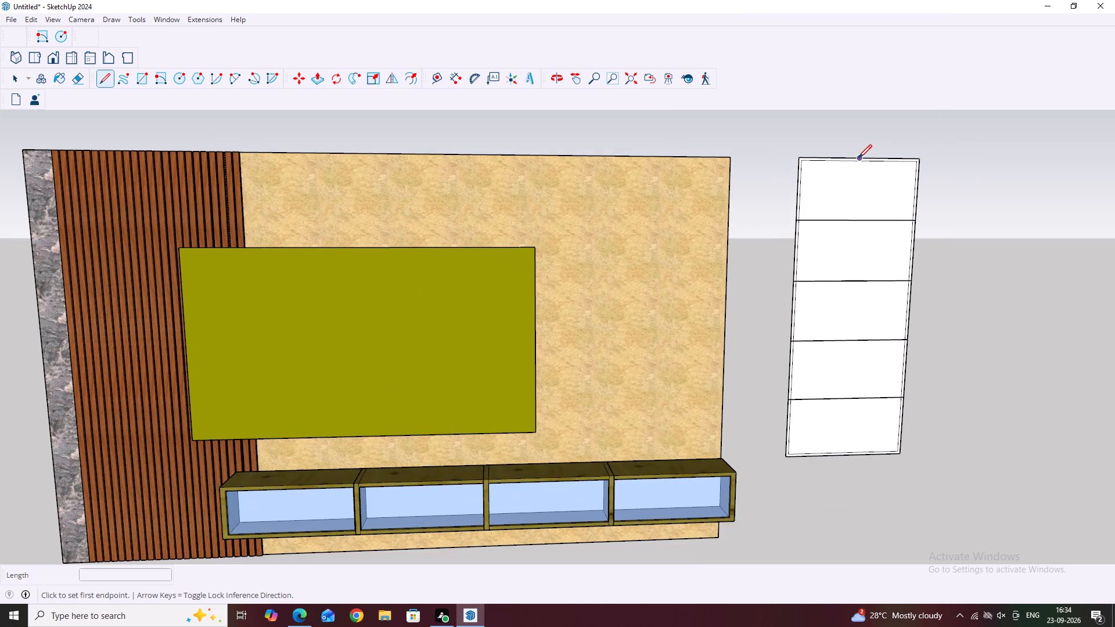
click(860, 156)
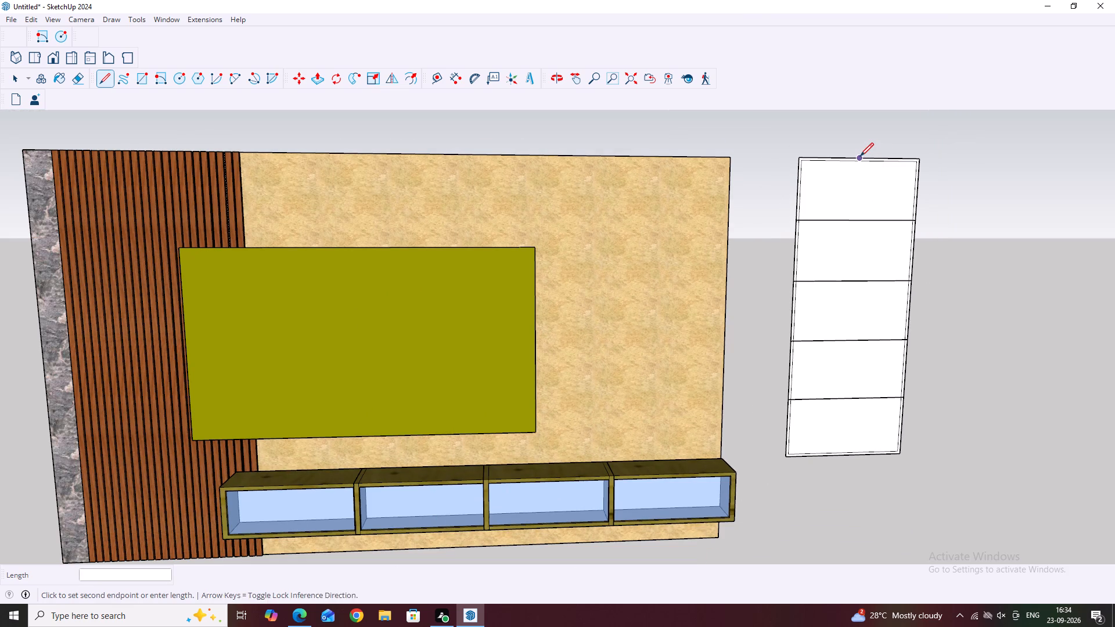
click(844, 456)
key(Escape)
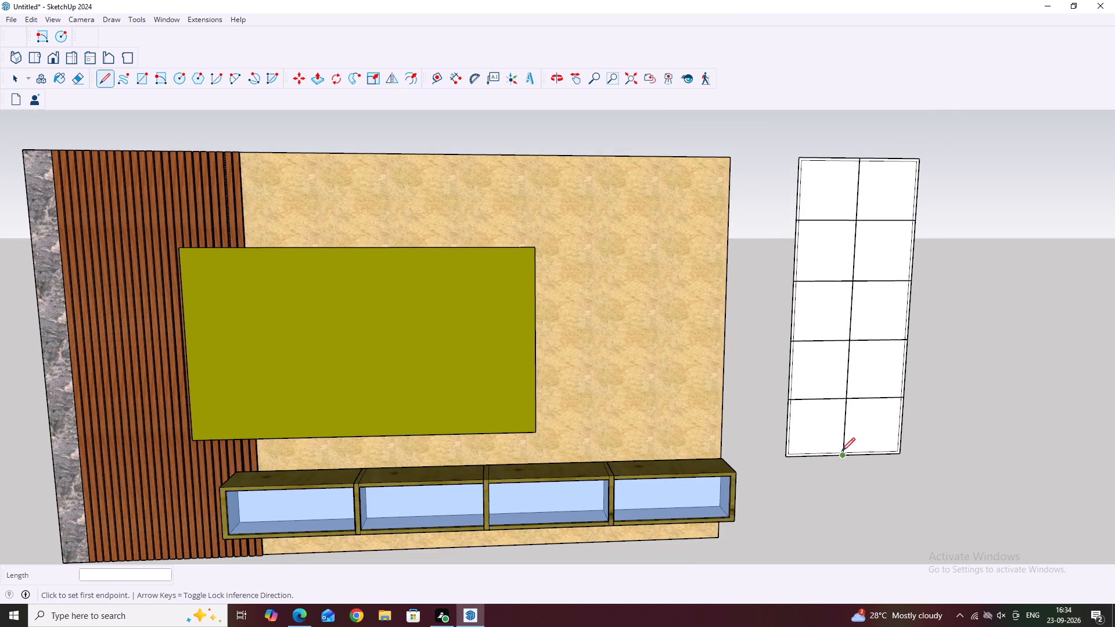
key(space)
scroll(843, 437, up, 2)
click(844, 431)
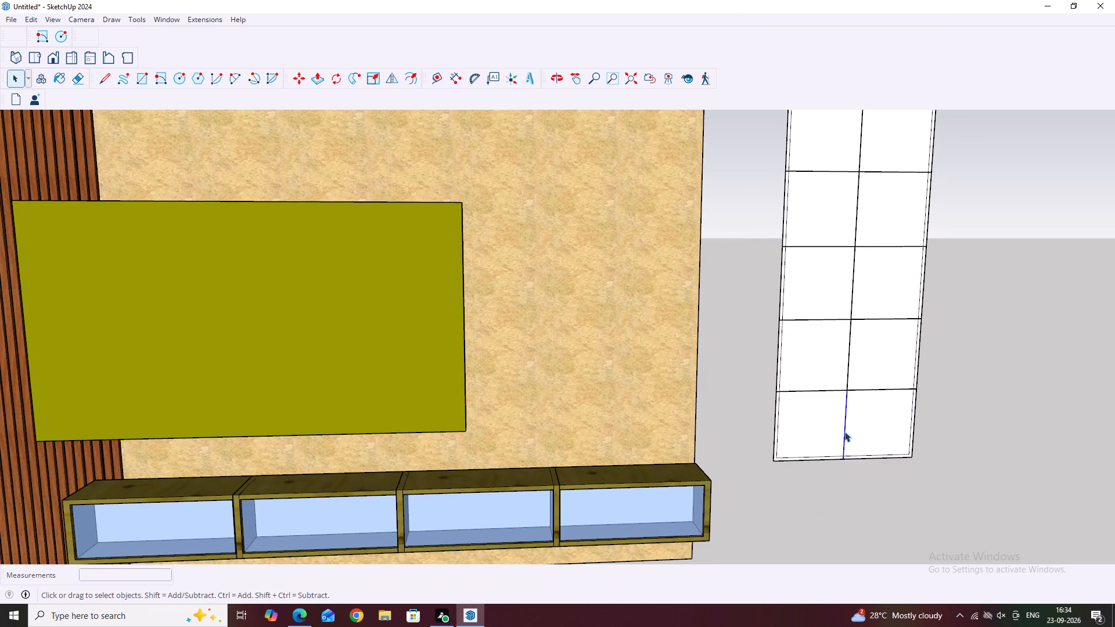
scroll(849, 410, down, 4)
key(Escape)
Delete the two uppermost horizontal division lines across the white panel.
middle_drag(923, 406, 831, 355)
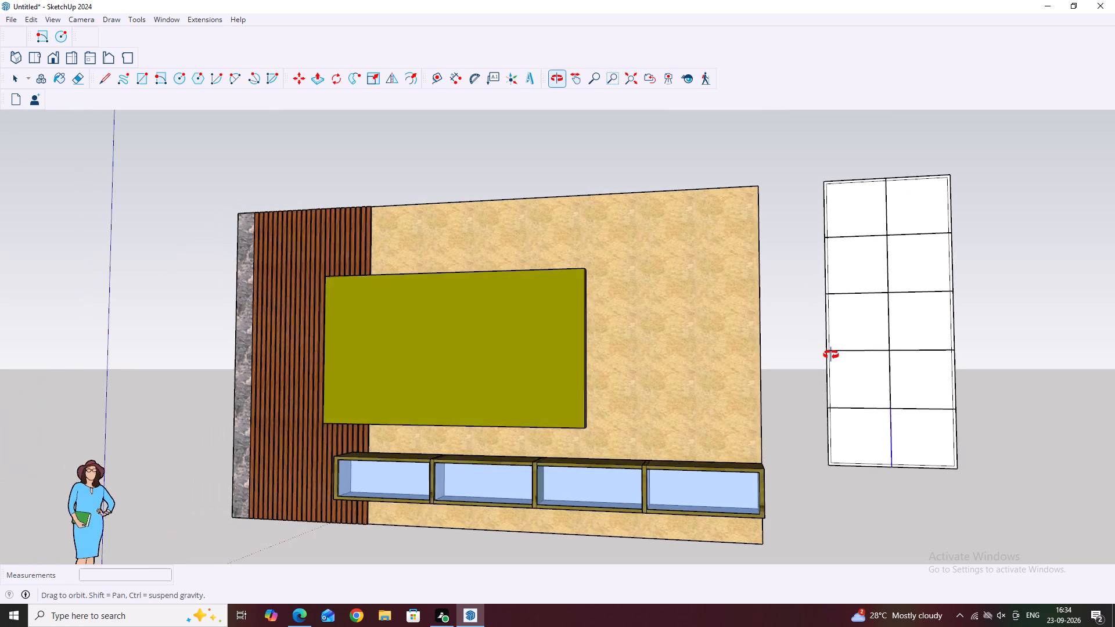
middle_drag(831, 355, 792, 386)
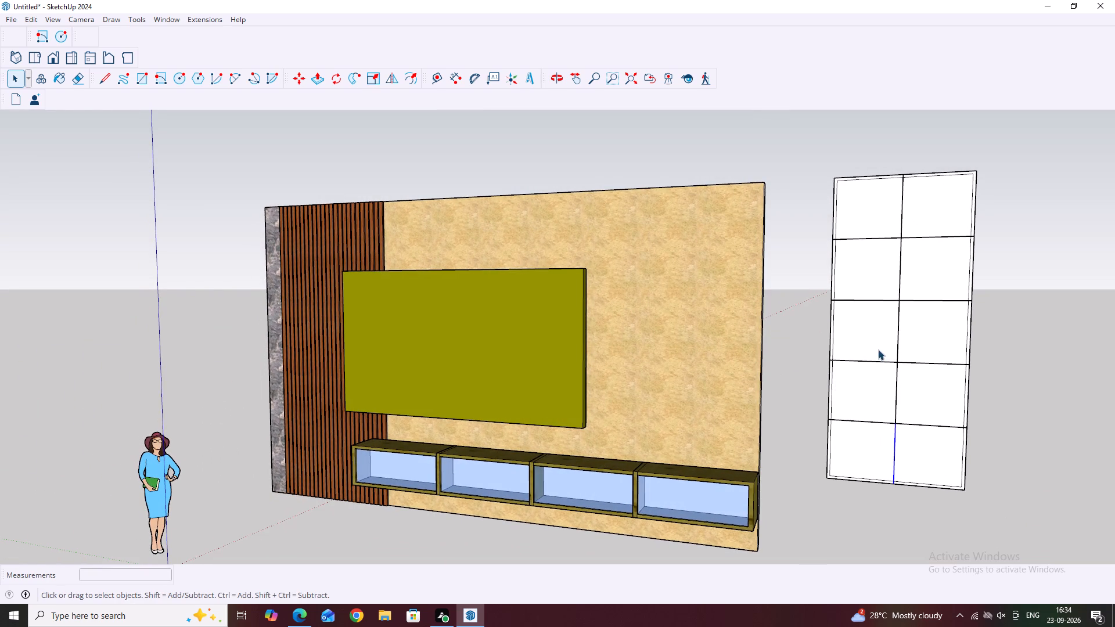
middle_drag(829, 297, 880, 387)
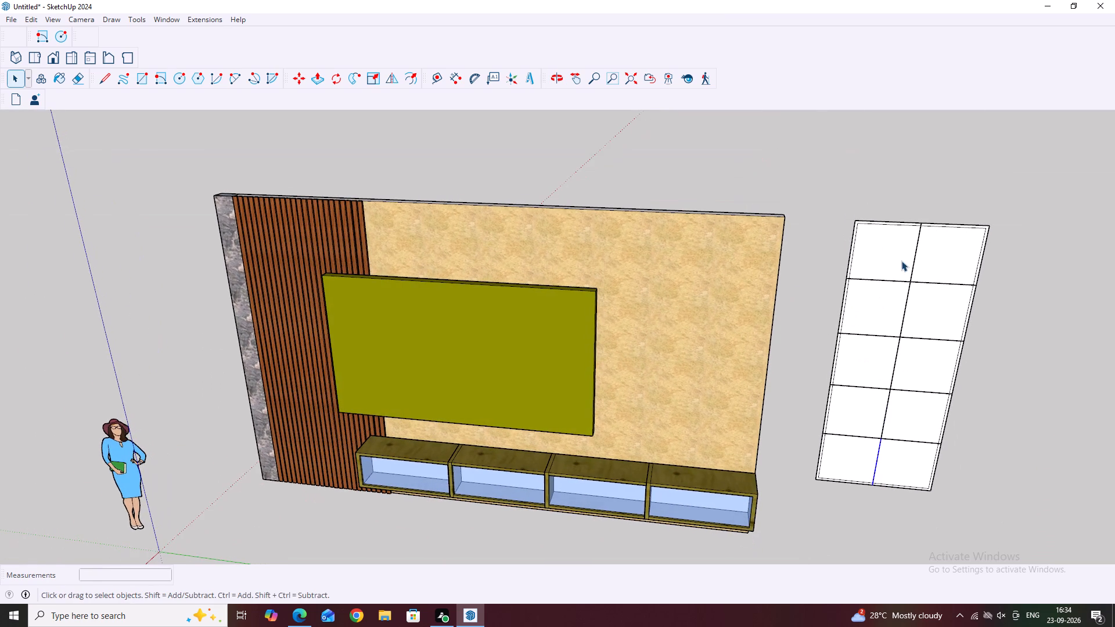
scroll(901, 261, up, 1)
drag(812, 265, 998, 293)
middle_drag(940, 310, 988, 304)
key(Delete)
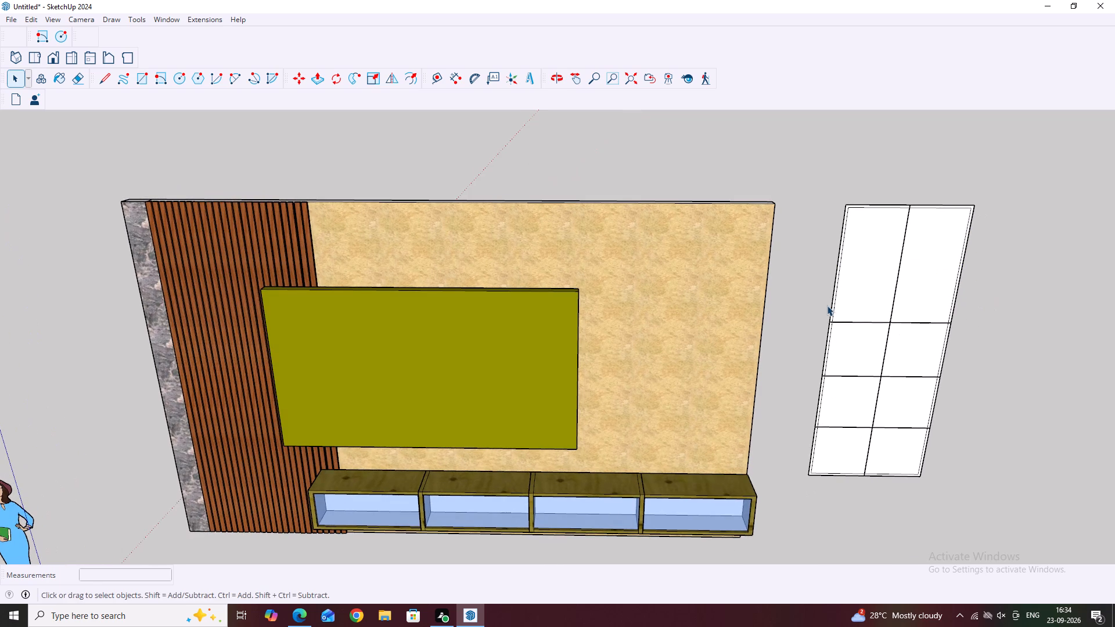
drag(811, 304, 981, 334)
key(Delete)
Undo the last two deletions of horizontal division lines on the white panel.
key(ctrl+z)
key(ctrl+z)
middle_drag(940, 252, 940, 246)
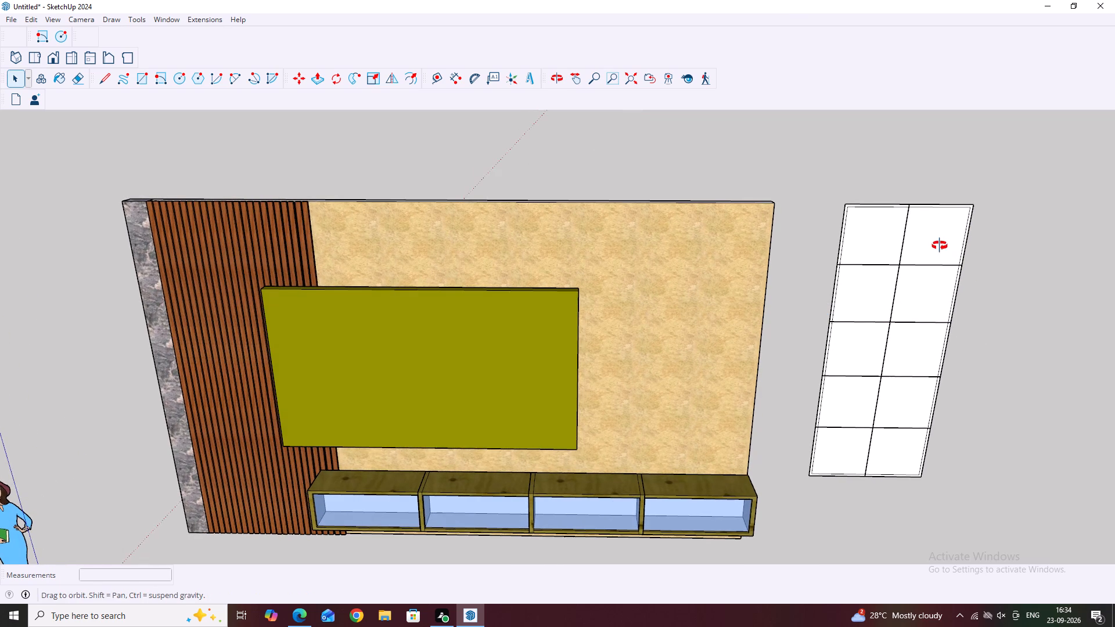
Examine the white panel up close, selecting its bordered outline and the top segment of its vertical division line.
middle_drag(940, 246, 920, 226)
click(864, 239)
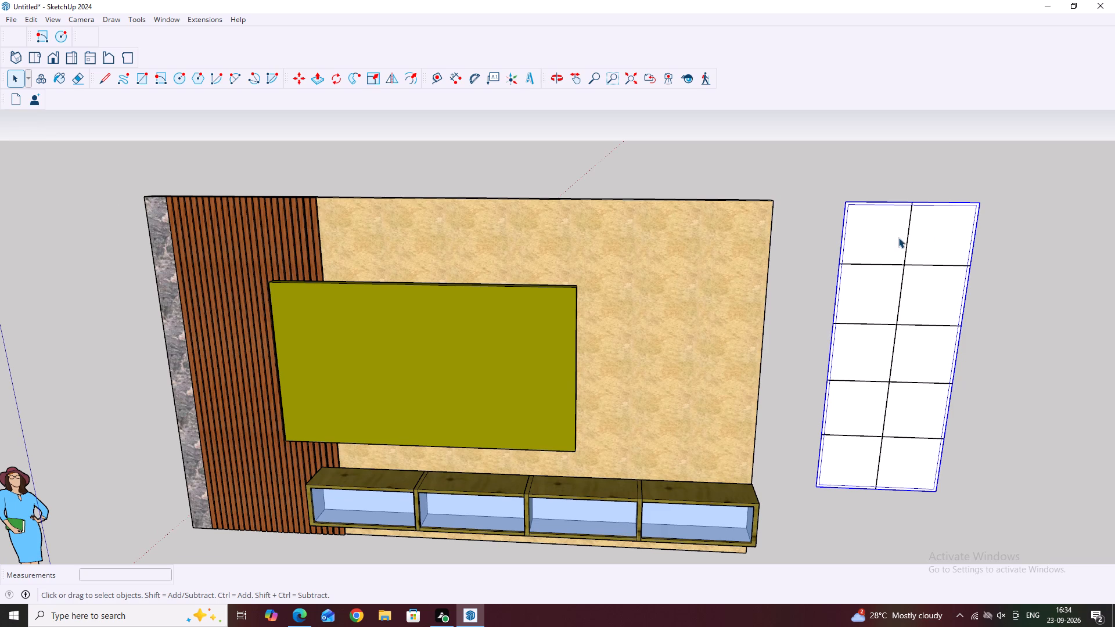
key(Escape)
middle_drag(916, 265, 909, 251)
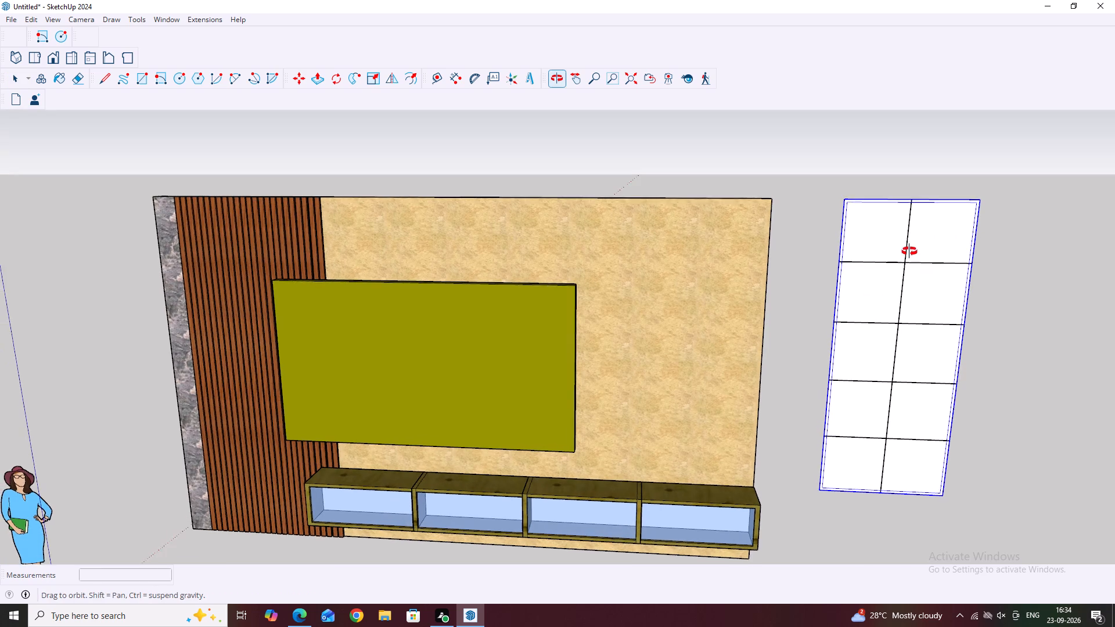
middle_drag(909, 251, 899, 232)
scroll(899, 222, up, 4)
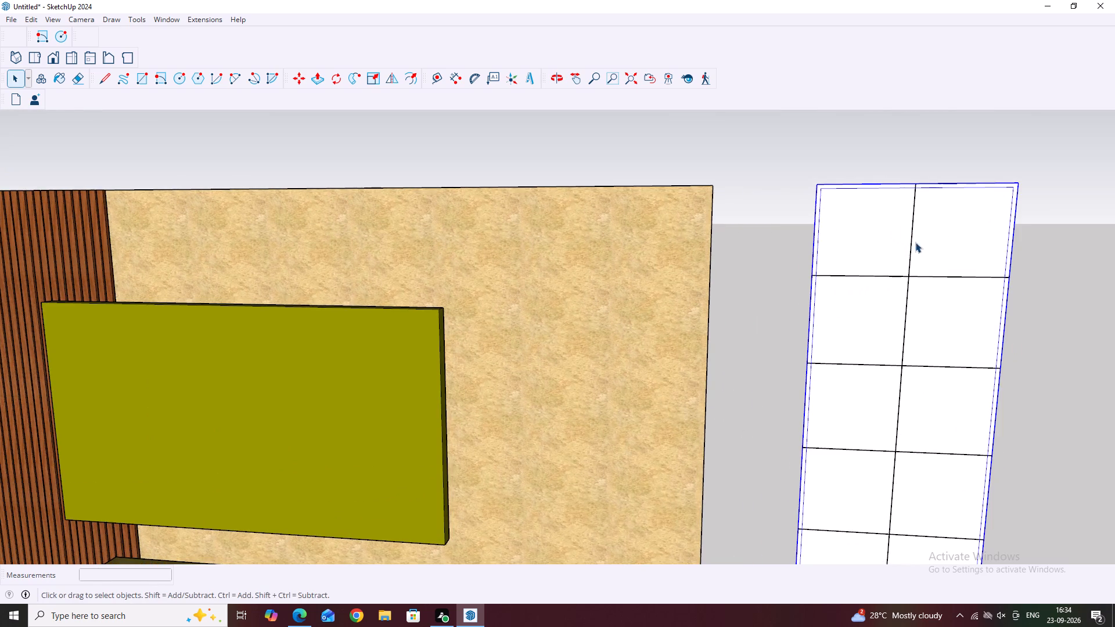
scroll(915, 242, up, 1)
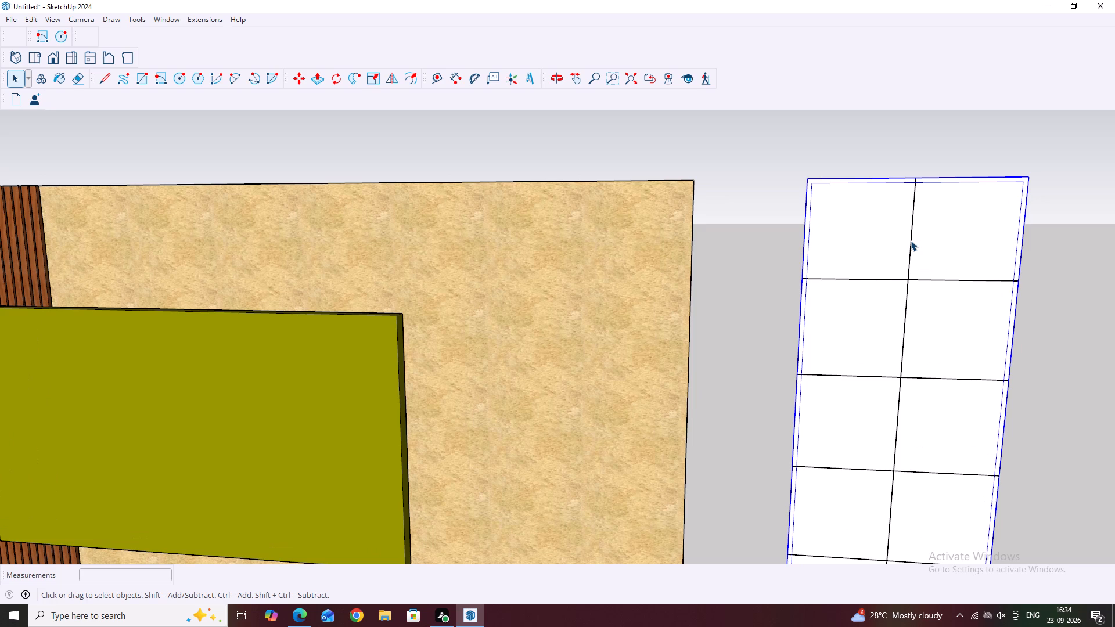
click(911, 240)
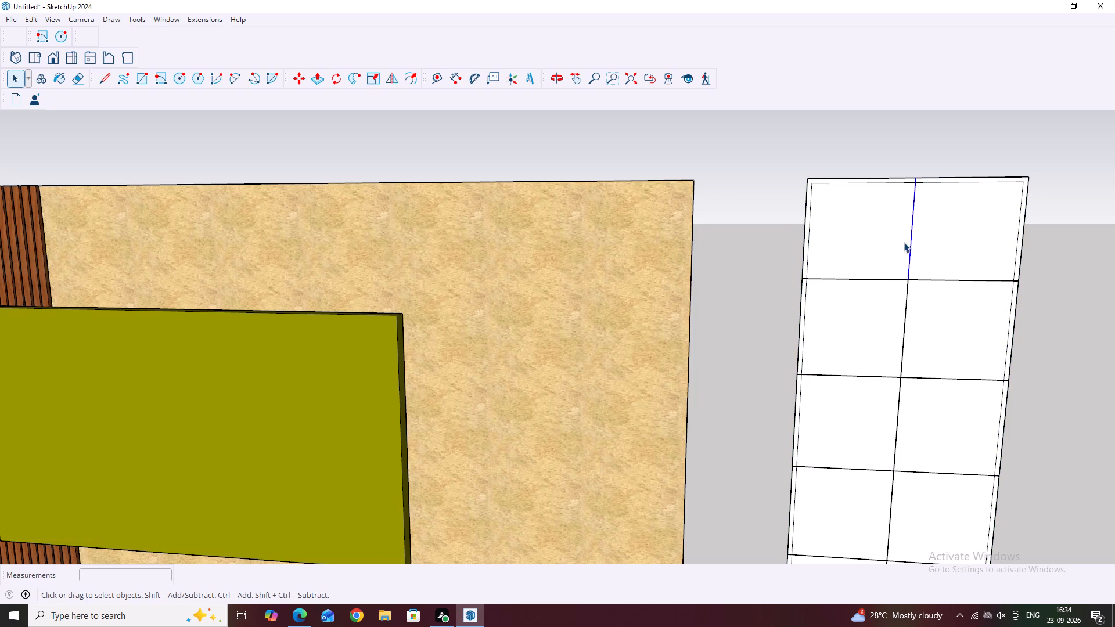
Open the white panel's group and examine its inner face and border edges by selecting them.
double_click(863, 247)
click(860, 246)
click(860, 246)
double_click(860, 246)
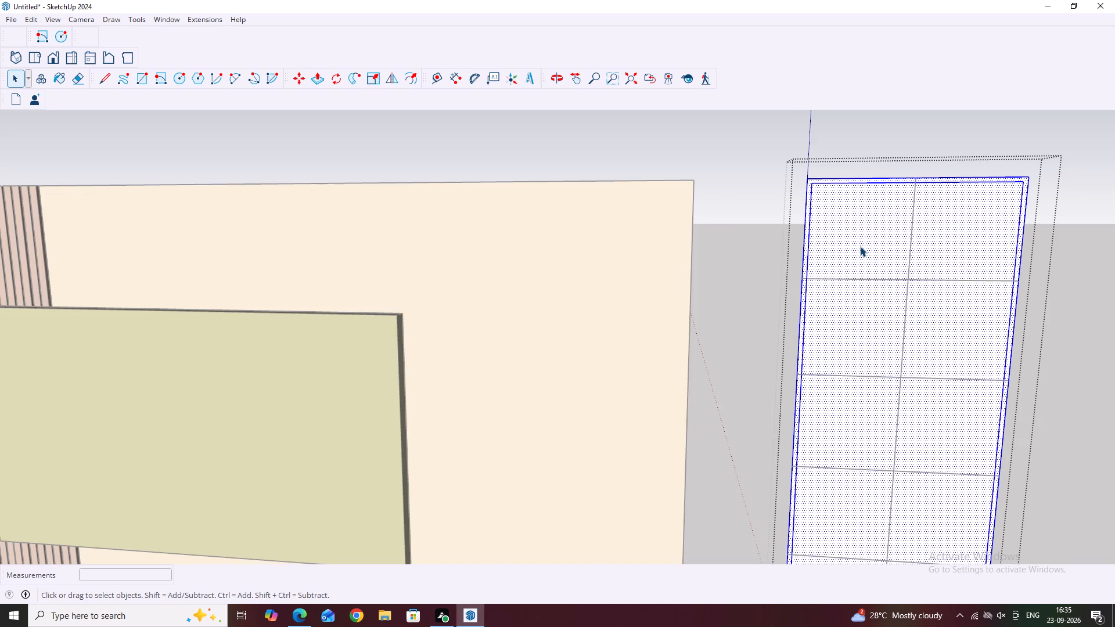
double_click(860, 246)
click(860, 248)
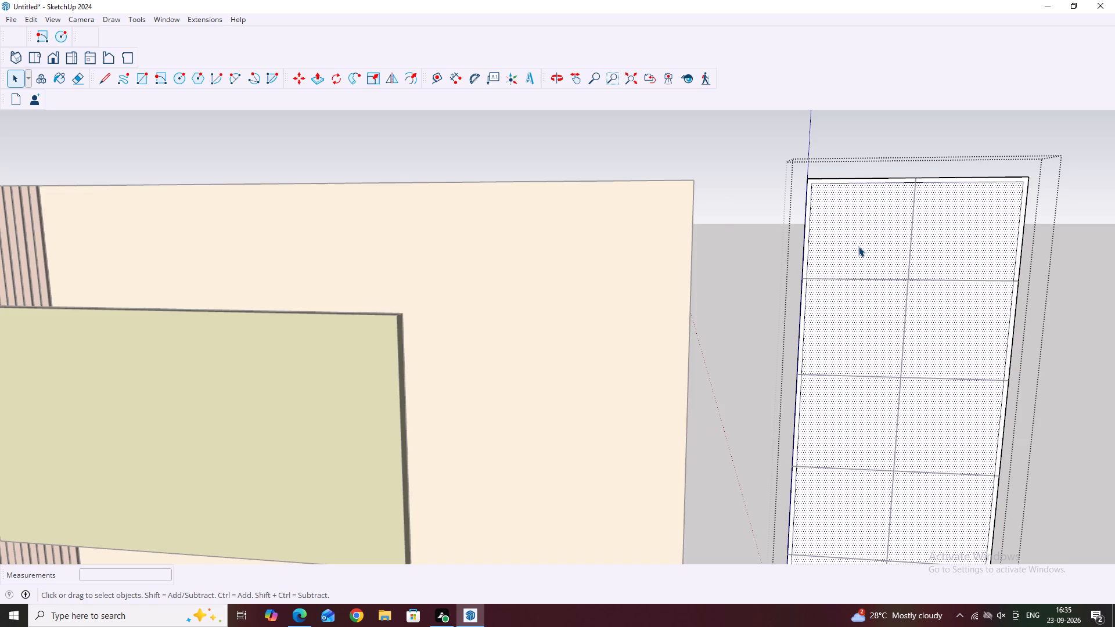
key(Escape)
triple_click(865, 266)
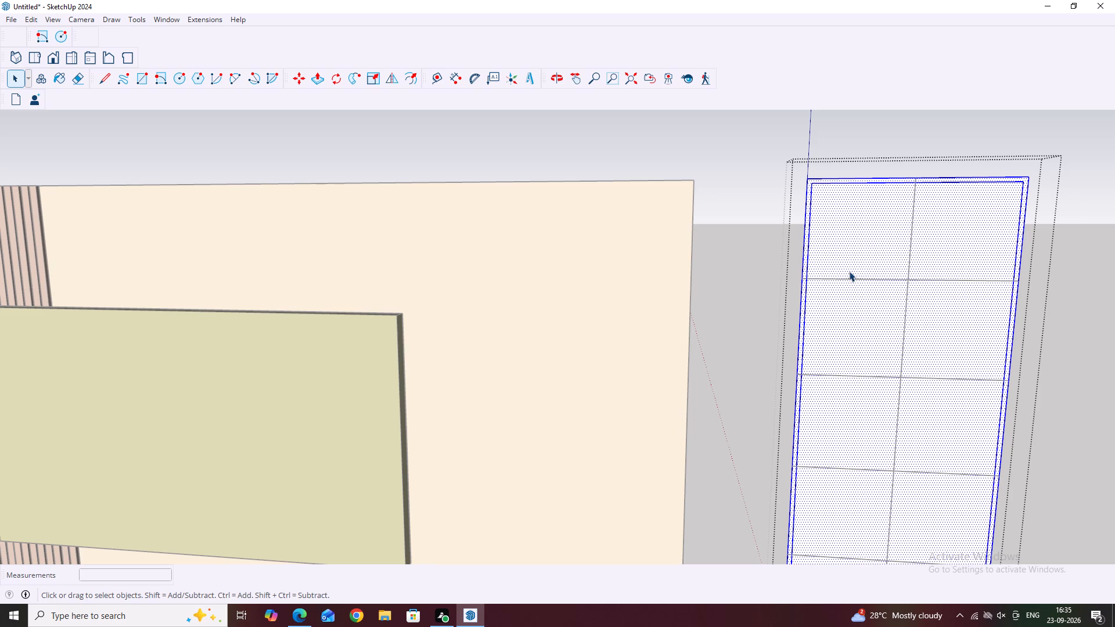
triple_click(847, 314)
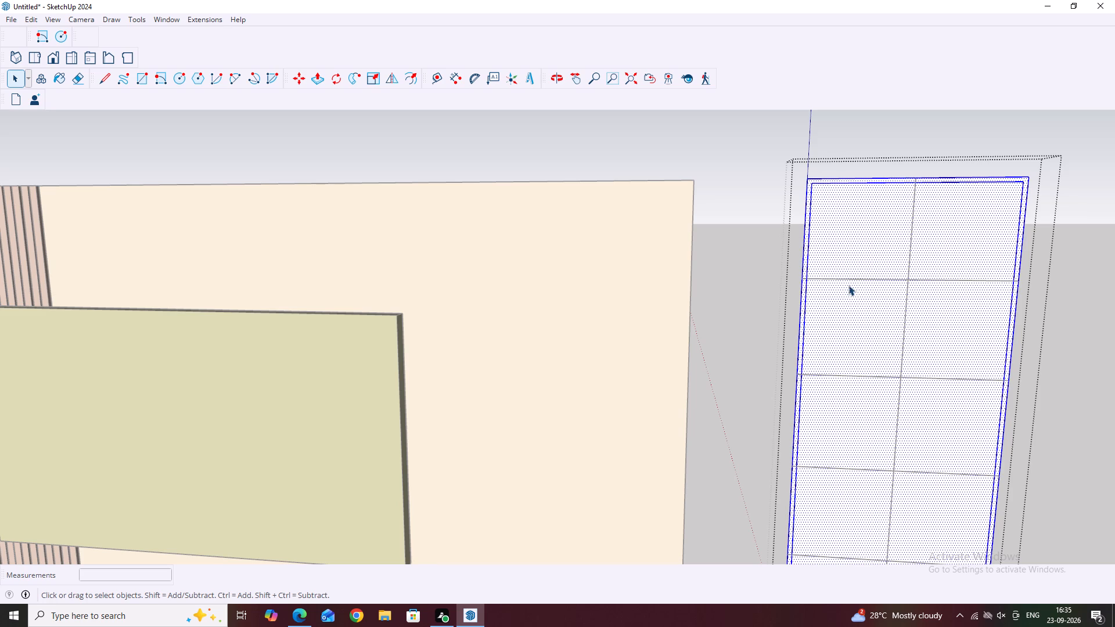
click(848, 275)
triple_click(847, 257)
middle_drag(847, 255, 919, 227)
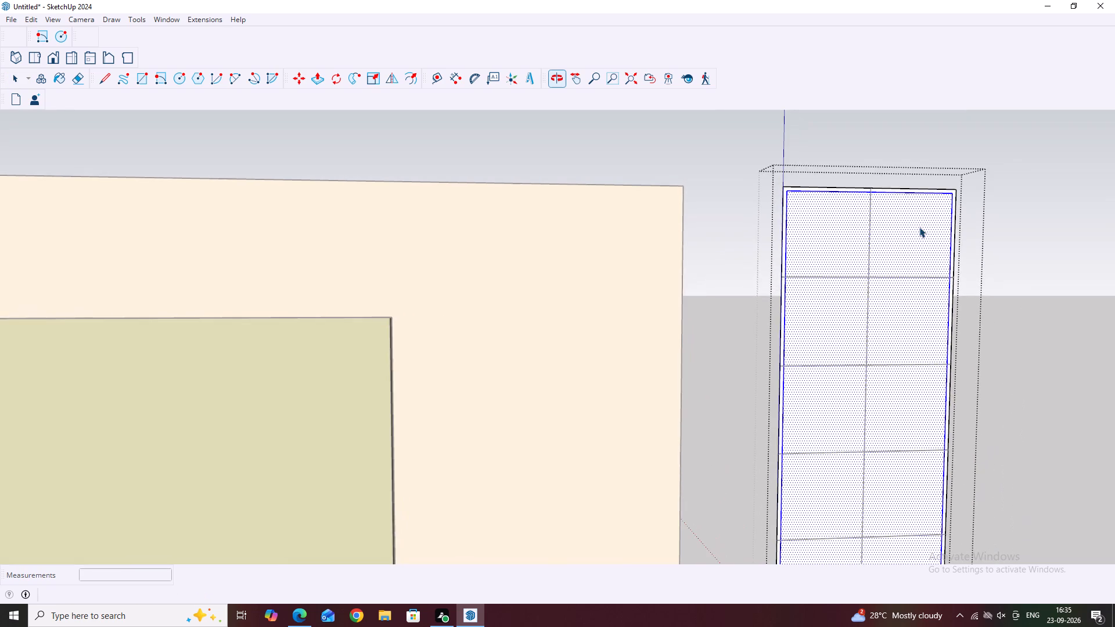
middle_drag(862, 232, 865, 315)
key(Escape)
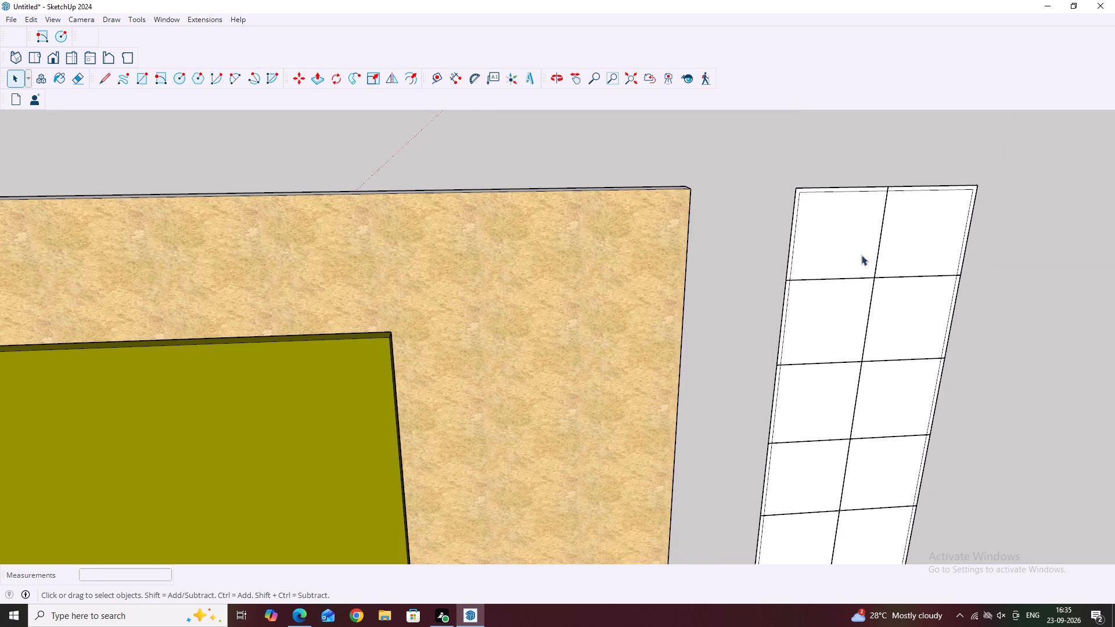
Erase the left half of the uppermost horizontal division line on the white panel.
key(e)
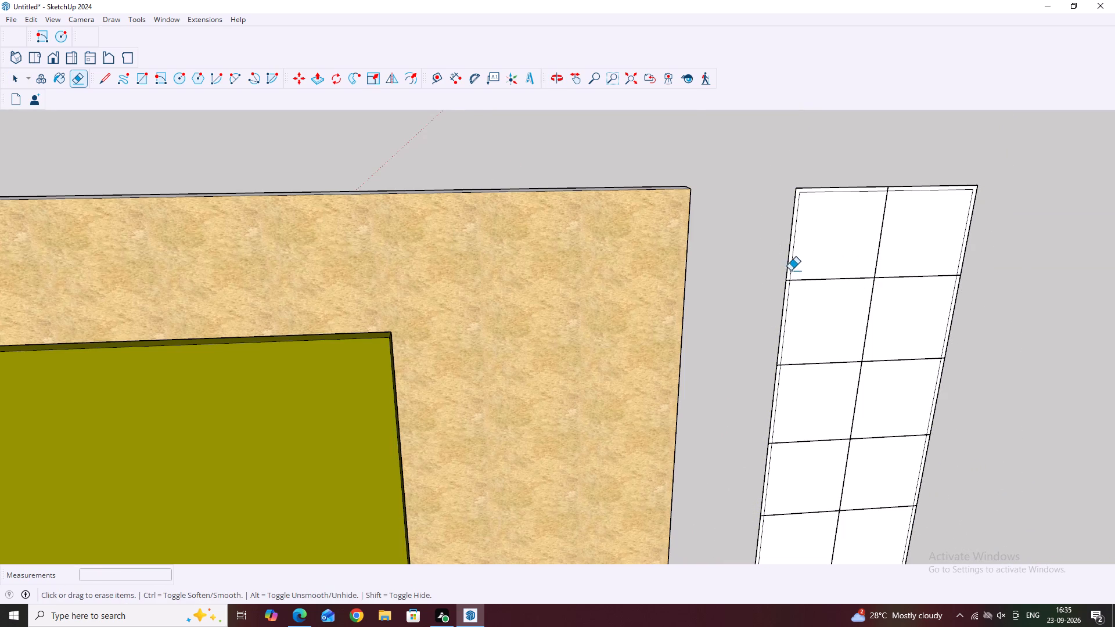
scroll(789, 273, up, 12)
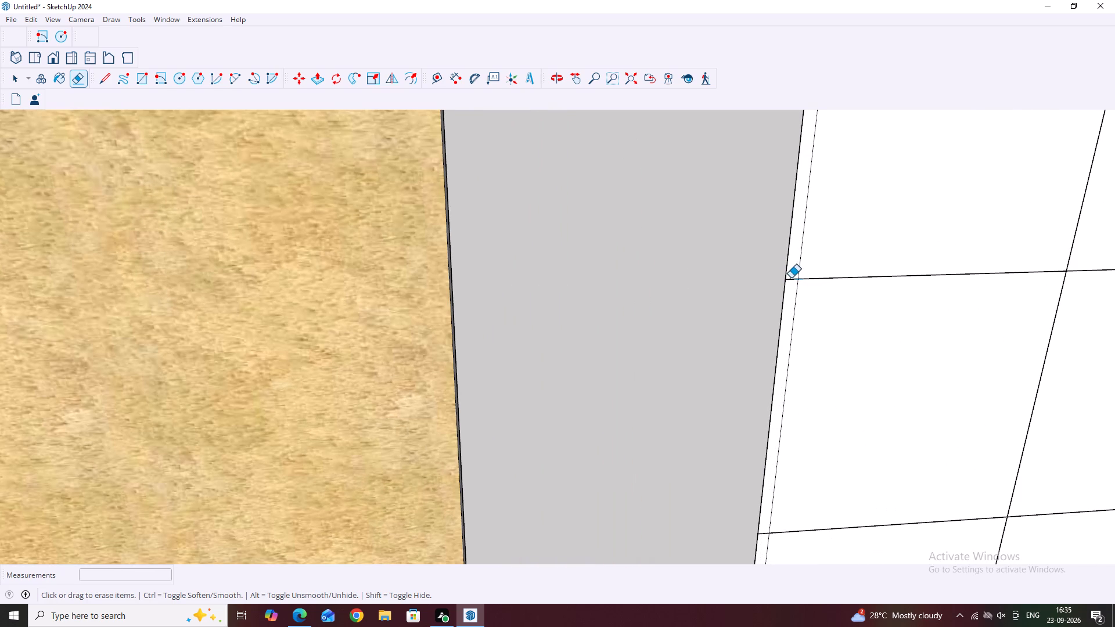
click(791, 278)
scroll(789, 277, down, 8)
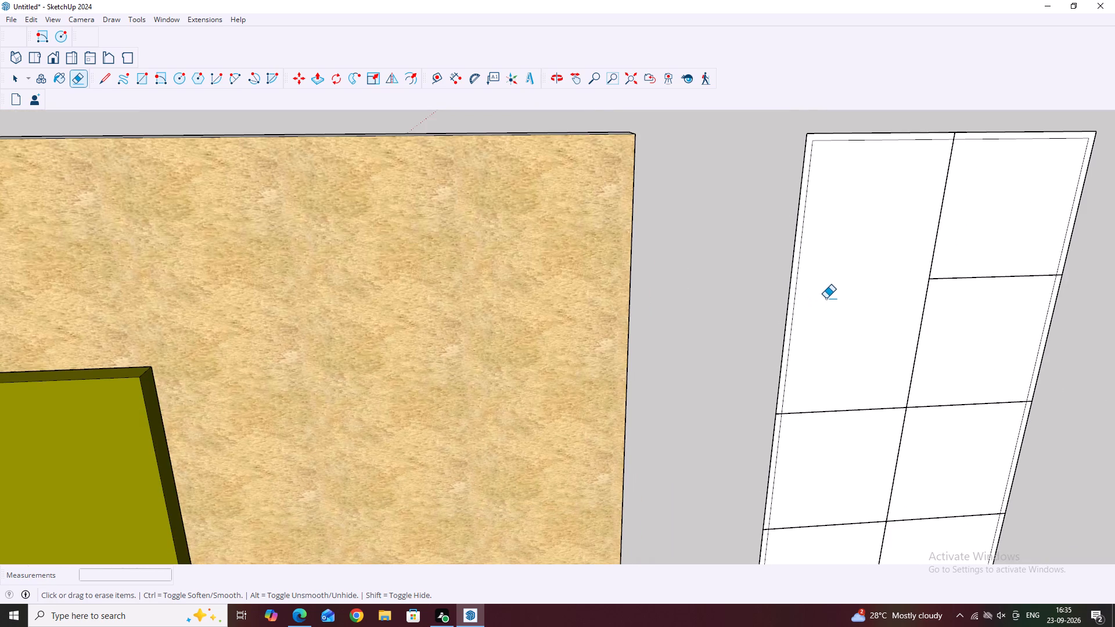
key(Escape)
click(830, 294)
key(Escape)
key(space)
Open the panel group and check its inner face and border by selecting them.
double_click(830, 296)
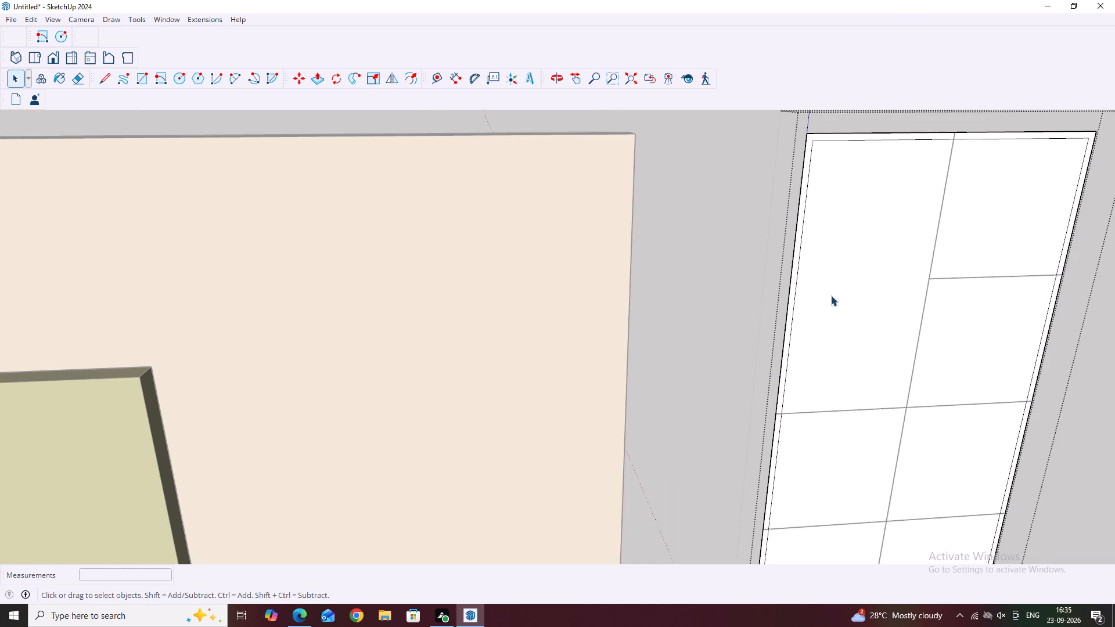
triple_click(835, 303)
triple_click(837, 304)
click(837, 304)
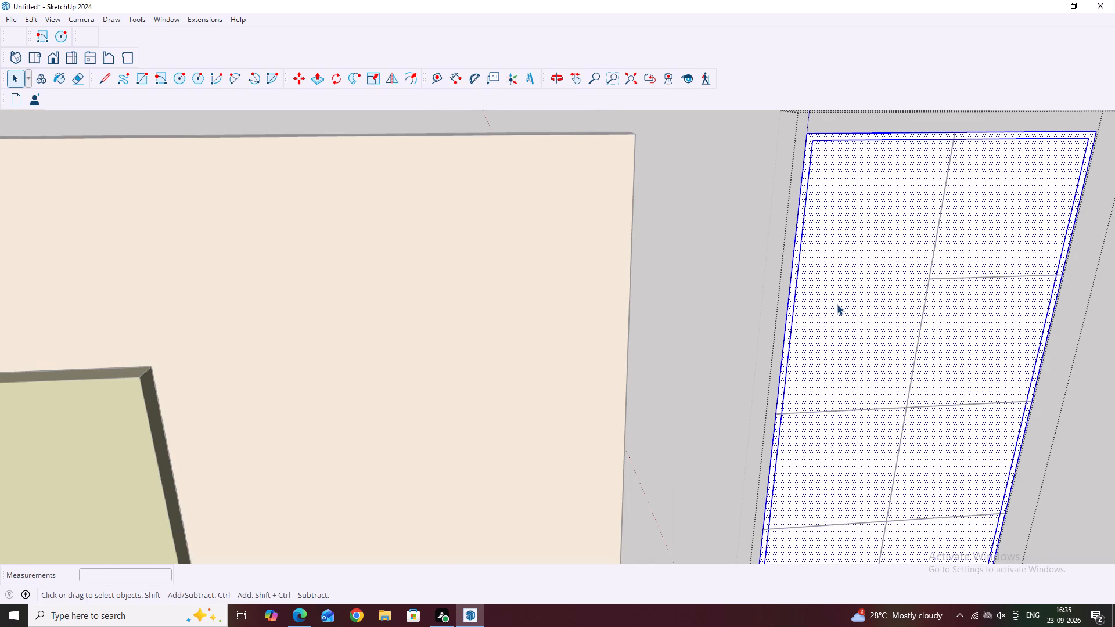
key(Escape)
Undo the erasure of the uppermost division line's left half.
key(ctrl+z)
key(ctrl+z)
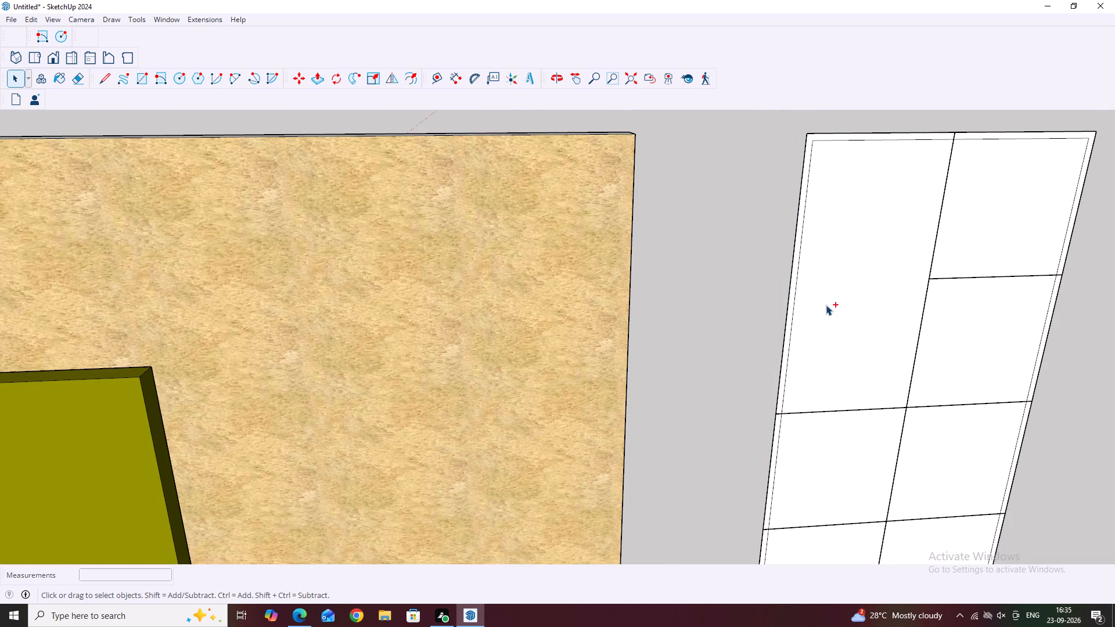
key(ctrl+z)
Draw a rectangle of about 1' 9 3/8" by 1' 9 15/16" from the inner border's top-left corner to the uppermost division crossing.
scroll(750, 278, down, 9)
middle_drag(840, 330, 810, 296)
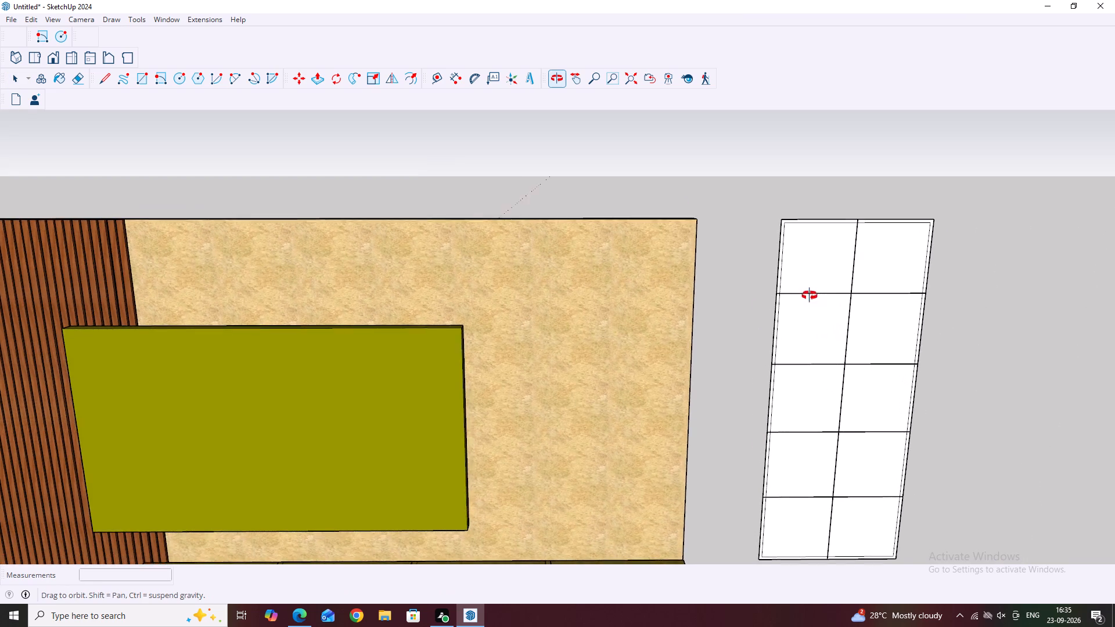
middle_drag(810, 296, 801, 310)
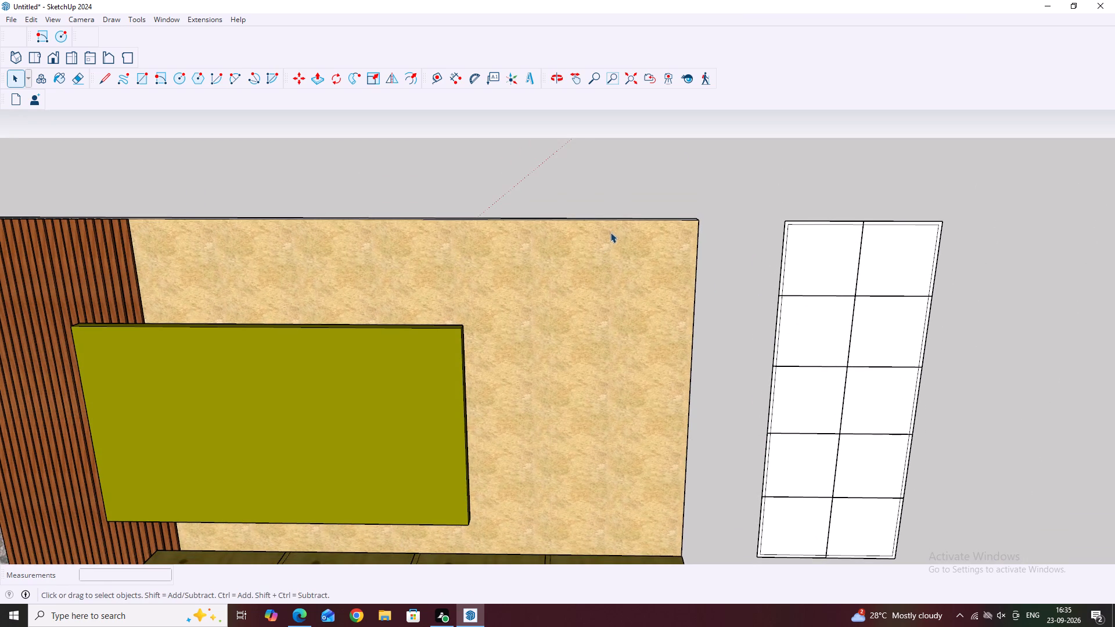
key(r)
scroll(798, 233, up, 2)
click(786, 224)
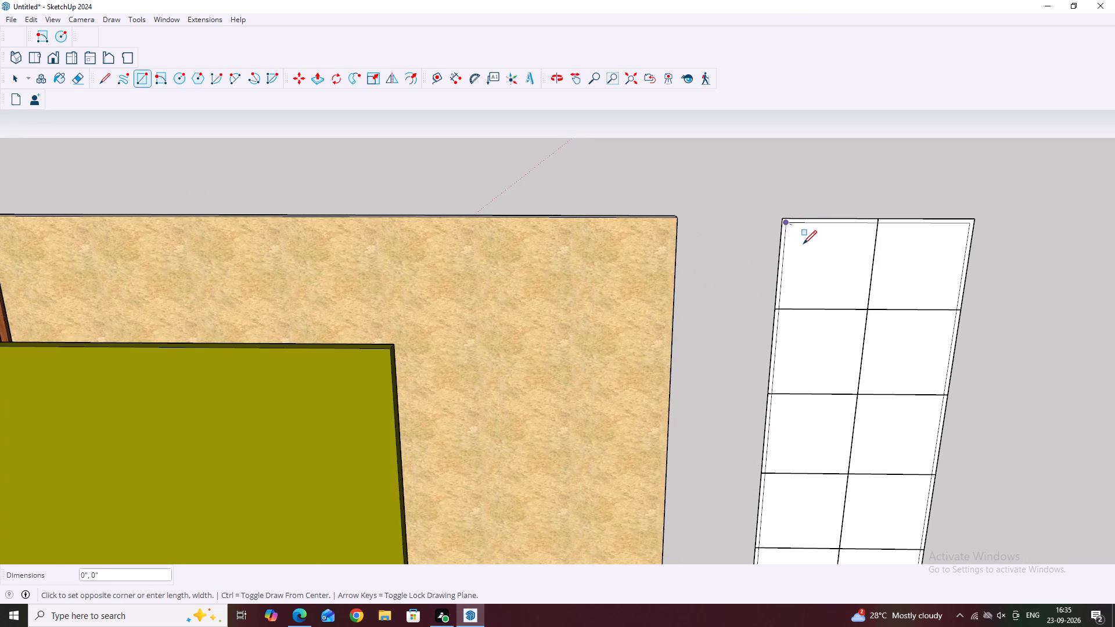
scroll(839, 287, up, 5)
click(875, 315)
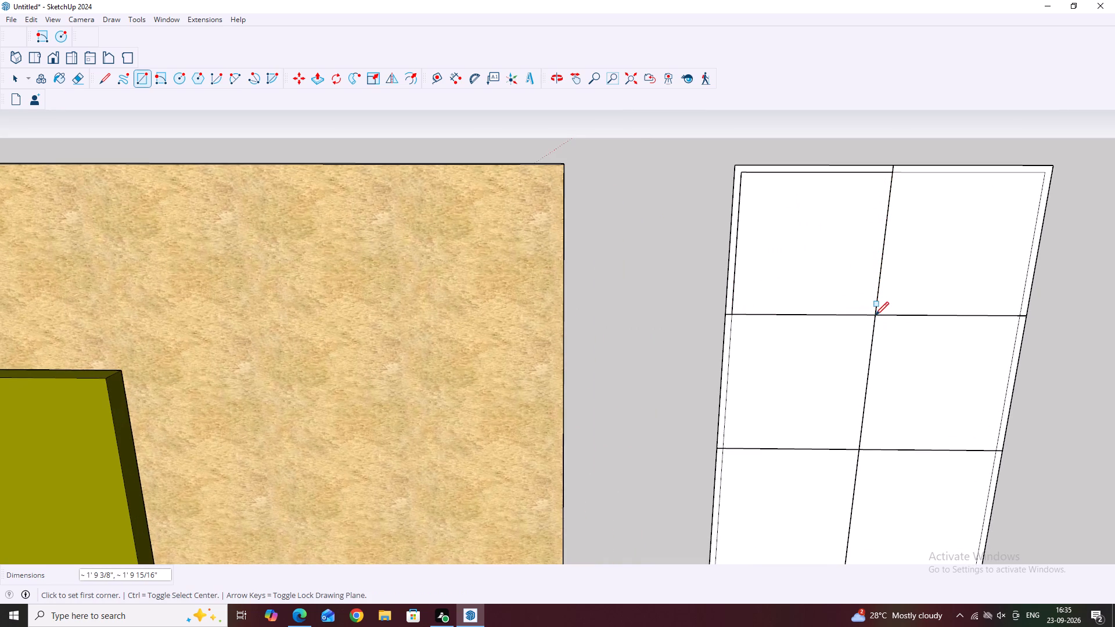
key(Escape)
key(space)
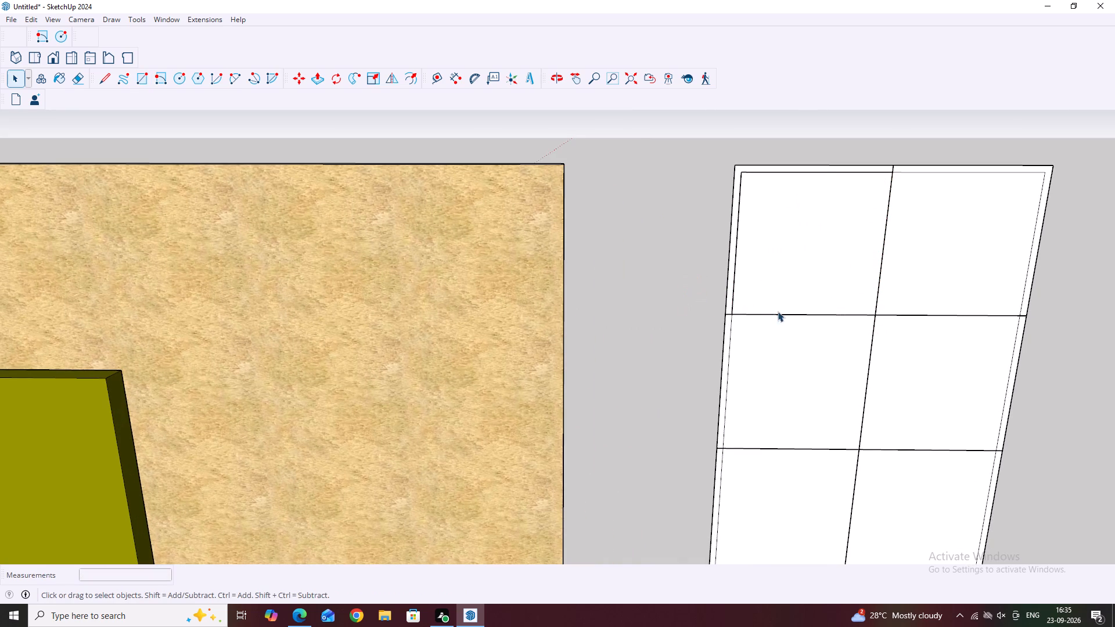
Check the new rectangle in the panel's top-left cell by selecting its face, bounding edges and top edge.
click(803, 280)
double_click(803, 280)
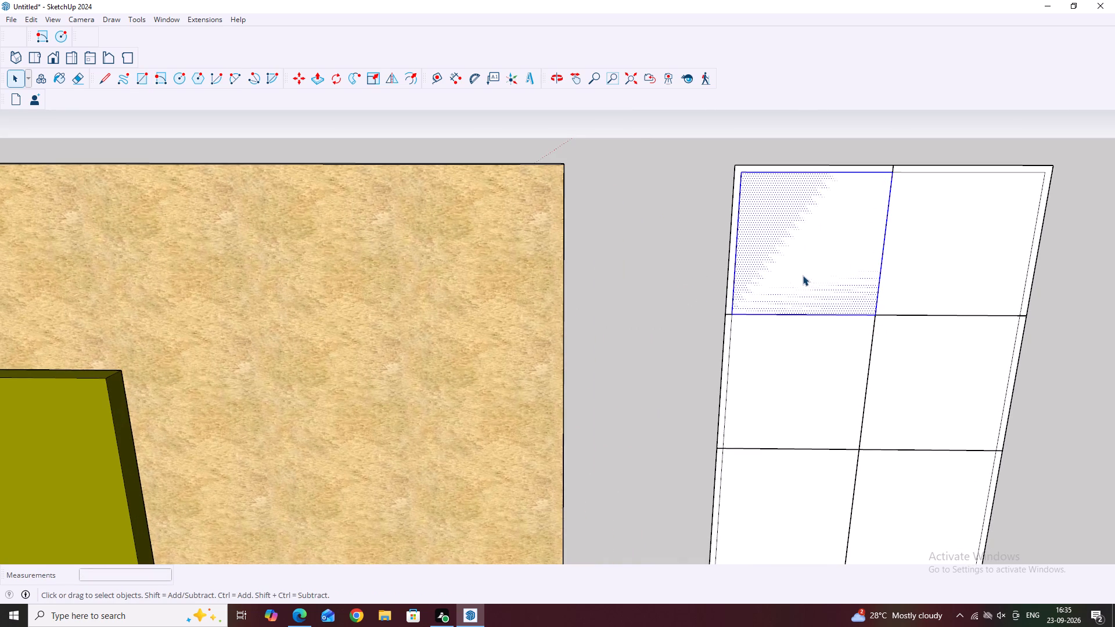
key(space)
key(Escape)
scroll(879, 200, up, 2)
key(Escape)
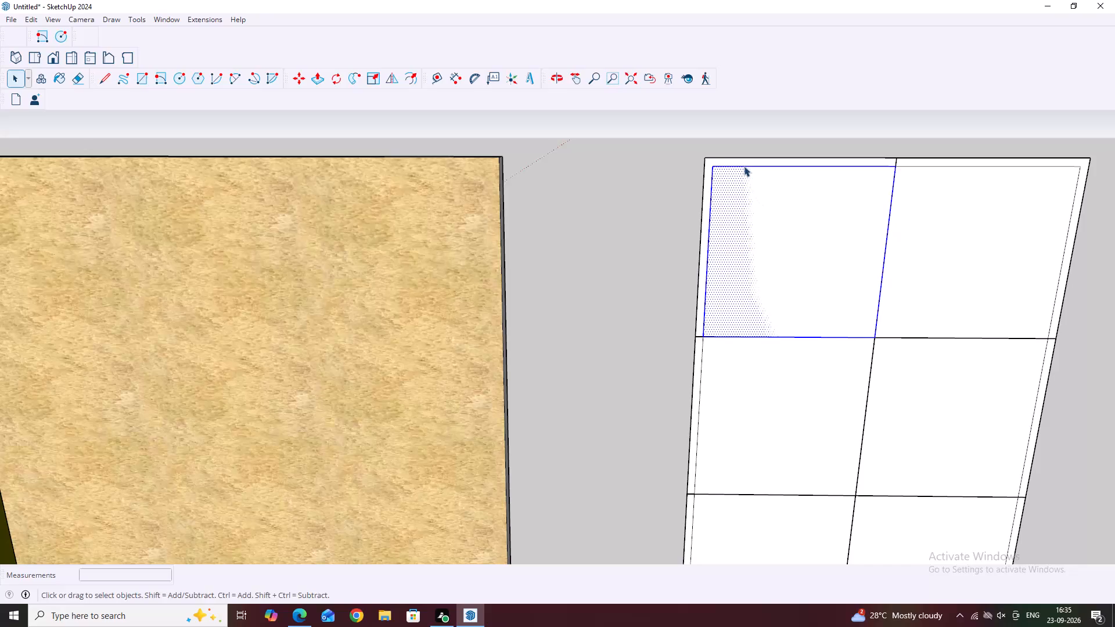
click(744, 166)
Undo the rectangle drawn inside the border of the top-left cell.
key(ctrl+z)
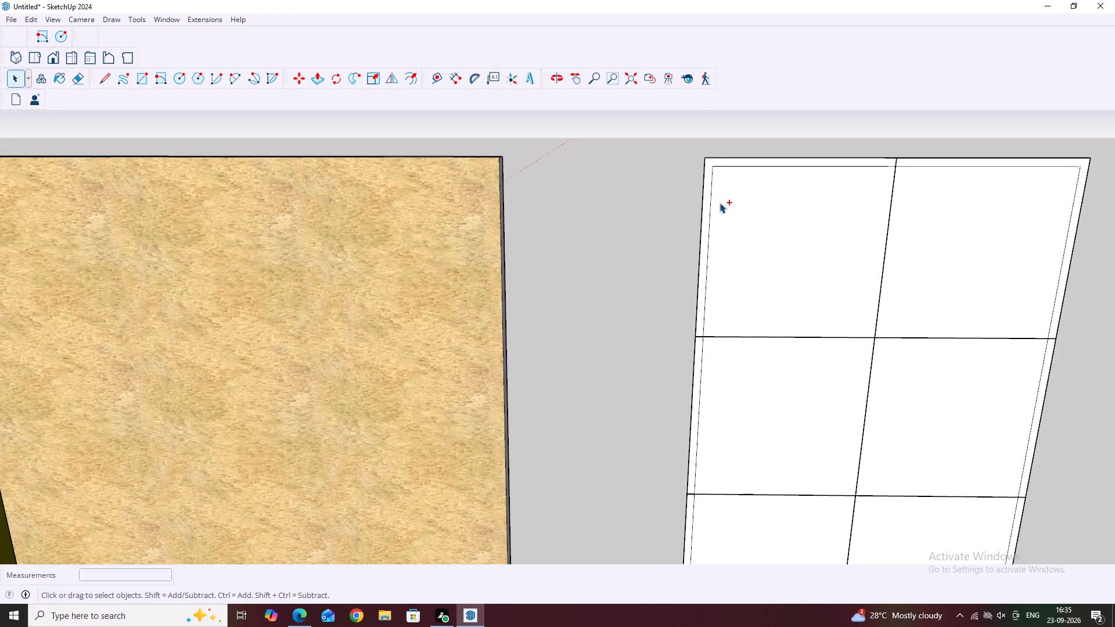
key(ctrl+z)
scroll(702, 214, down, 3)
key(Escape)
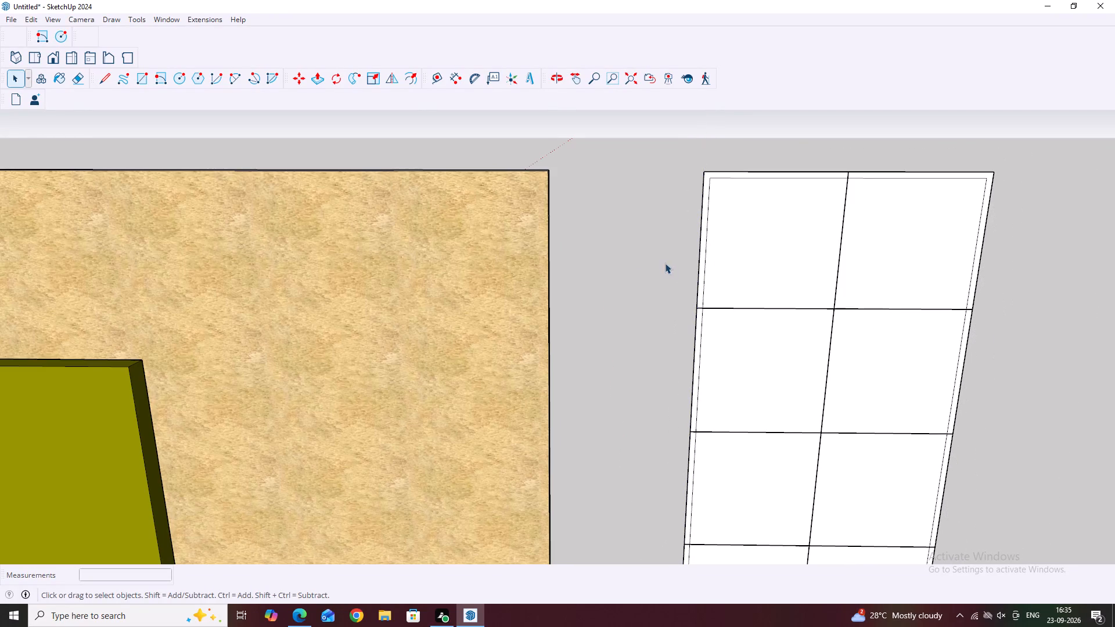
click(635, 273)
Draw a rectangle of about 1' 10 3/8" by 1' 10 15/16" from the panel's outer top-left corner to the uppermost division crossing.
key(r)
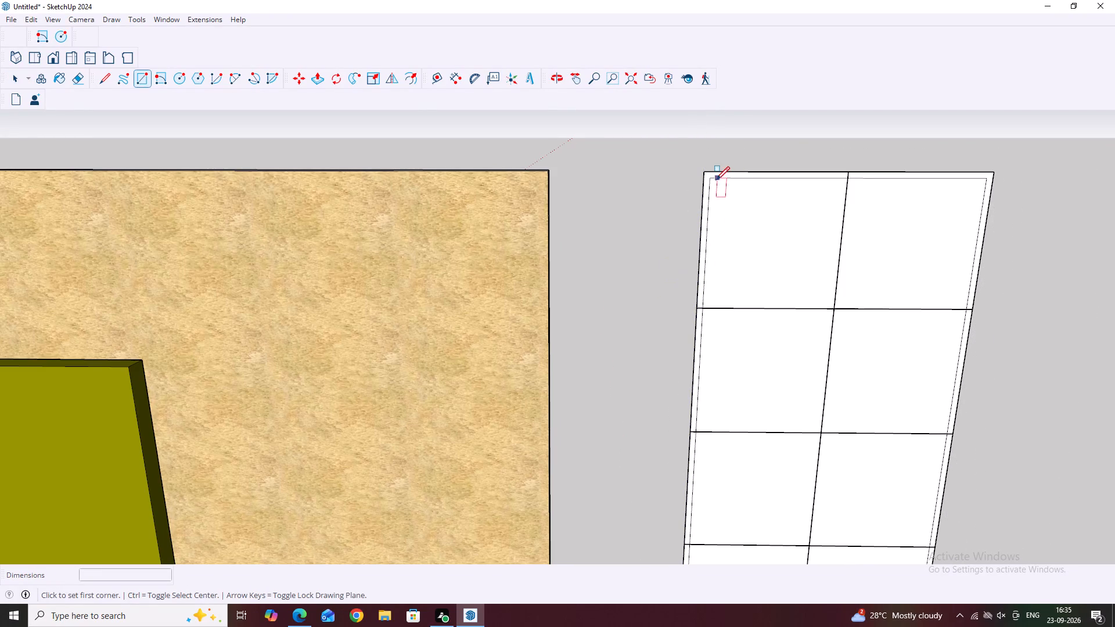
click(703, 172)
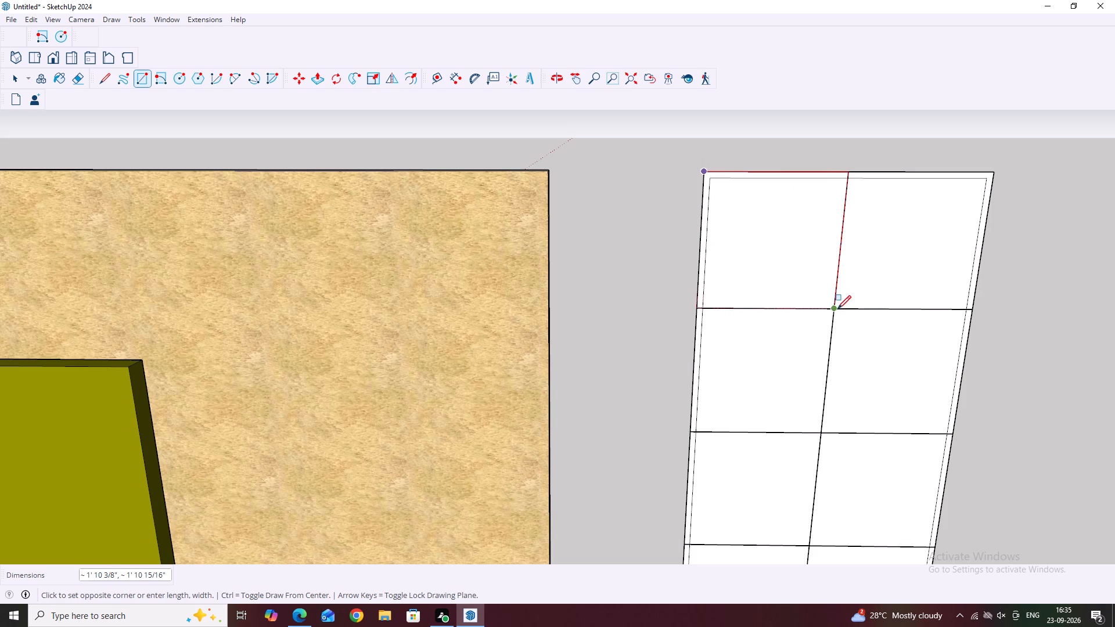
click(835, 308)
key(Escape)
key(Escape)
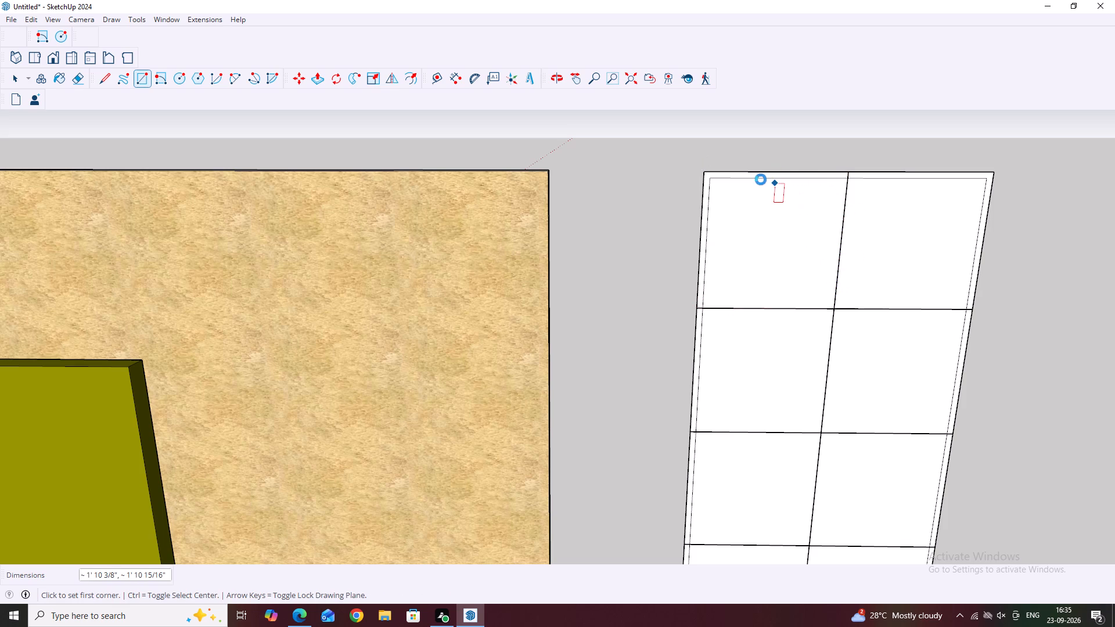
key(Escape)
key(Escape)
key(space)
Check the top-left cell's new rectangle by selecting its face together with its bounding edges.
click(750, 189)
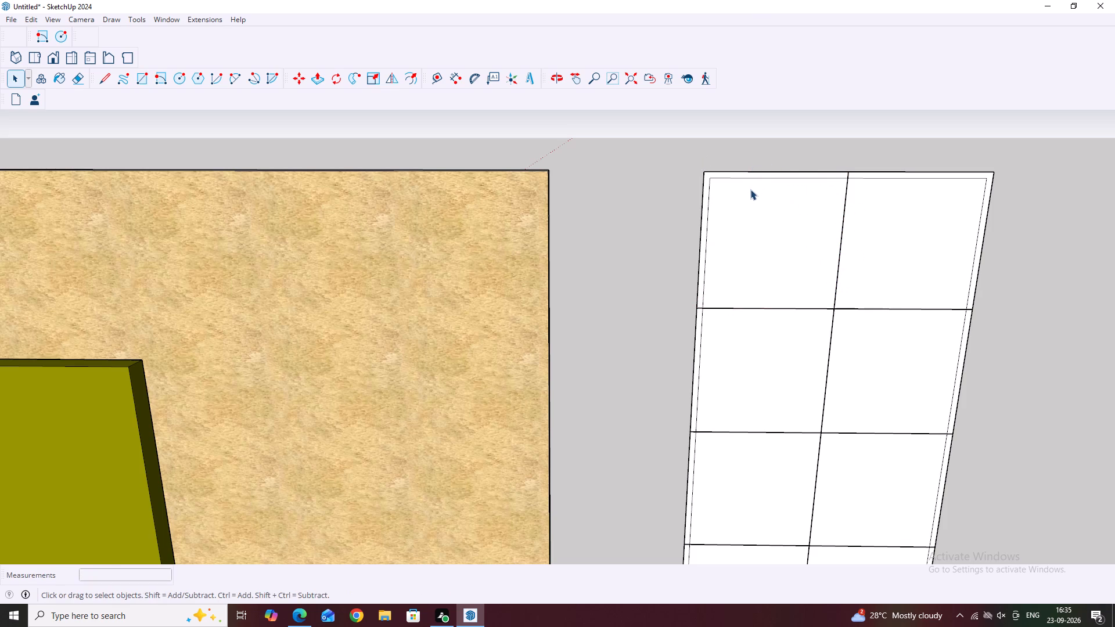
click(750, 191)
click(749, 203)
double_click(739, 221)
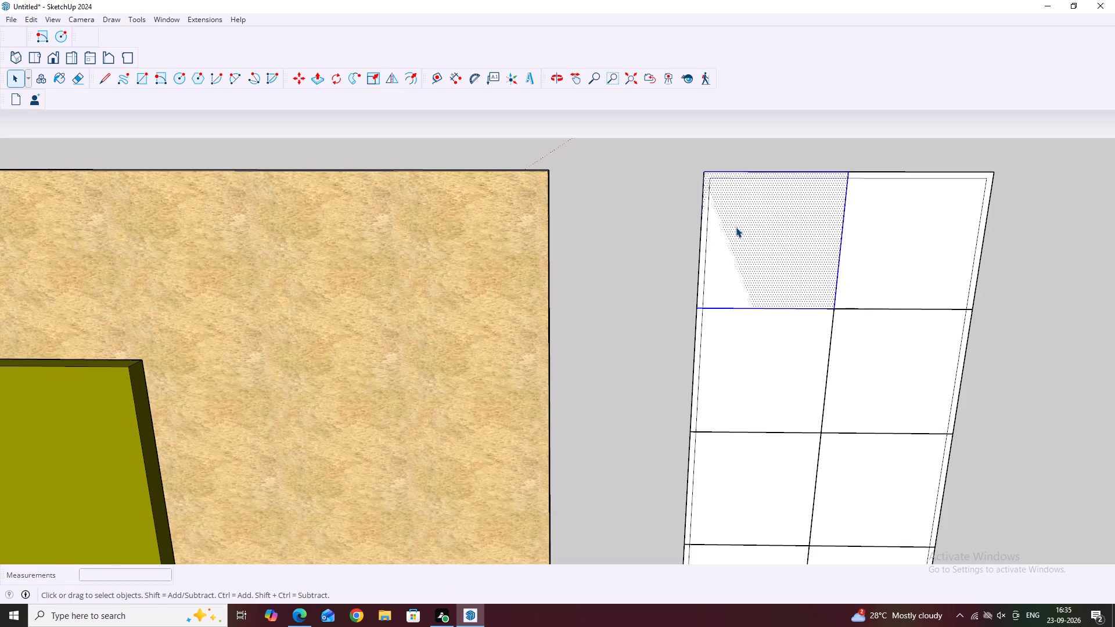
key(Escape)
Delete the four inner border edges inside the tall side panel's group and leave the group.
click(707, 226)
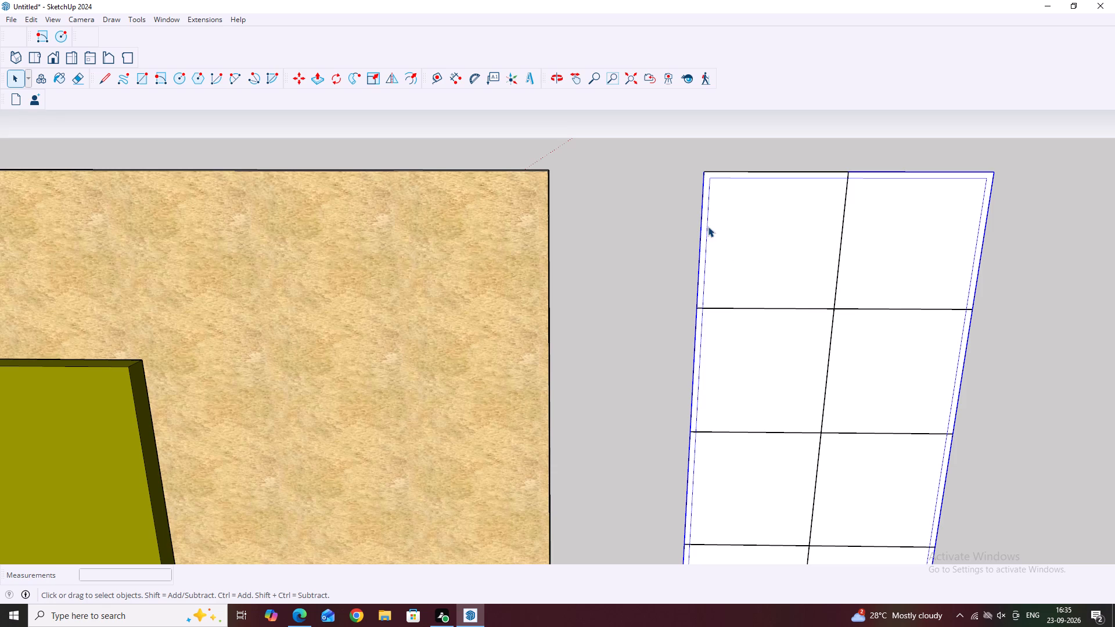
click(708, 222)
double_click(708, 222)
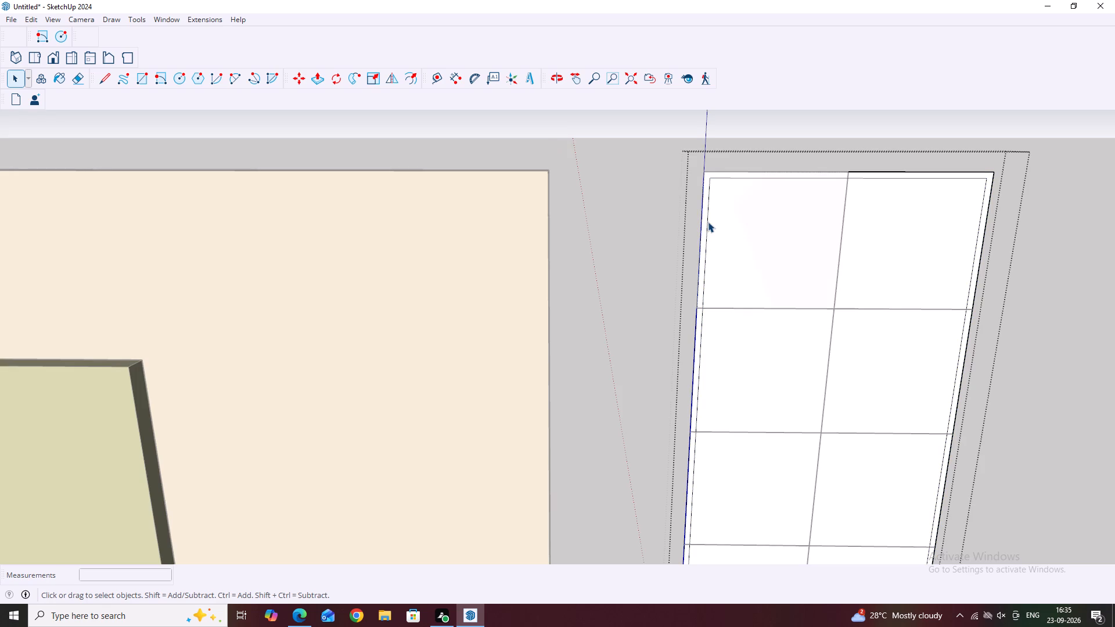
click(708, 222)
scroll(708, 222, down, 2)
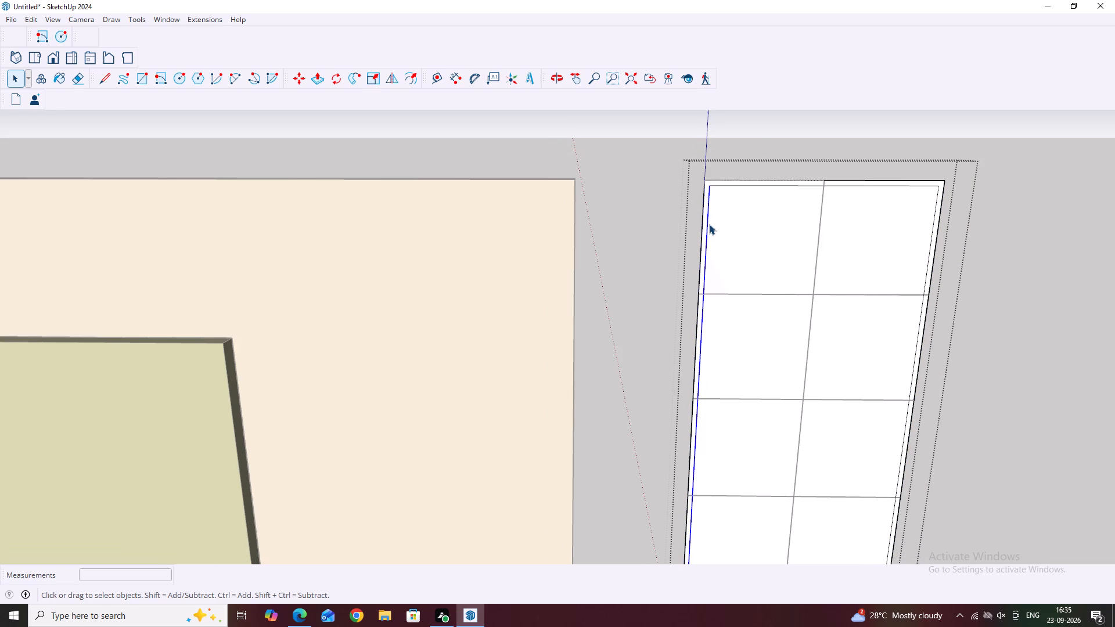
key(Delete)
click(717, 185)
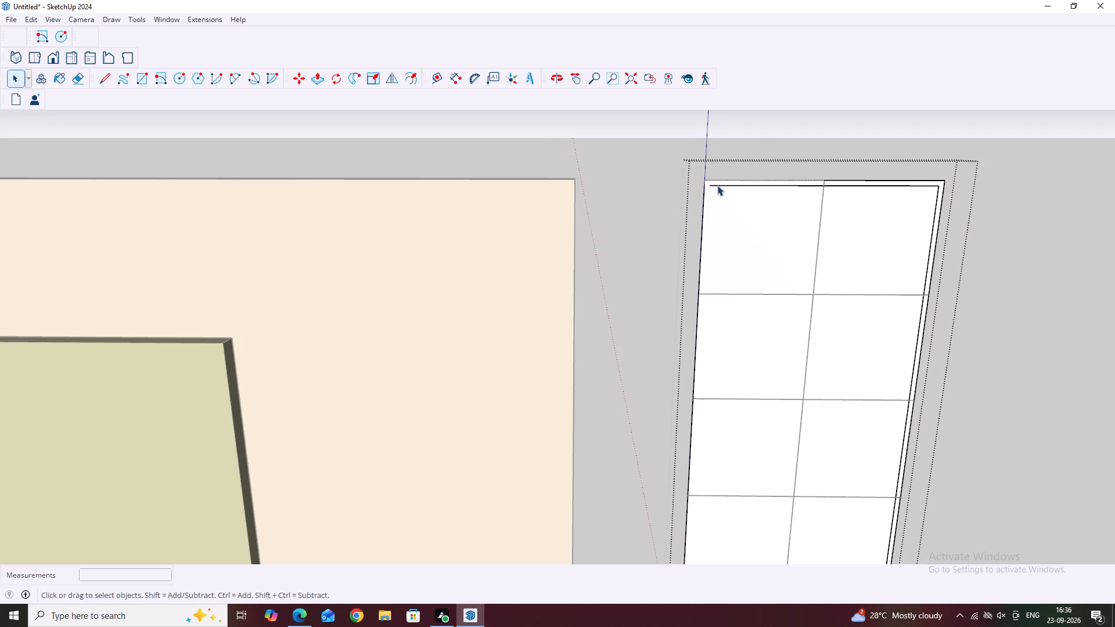
key(Delete)
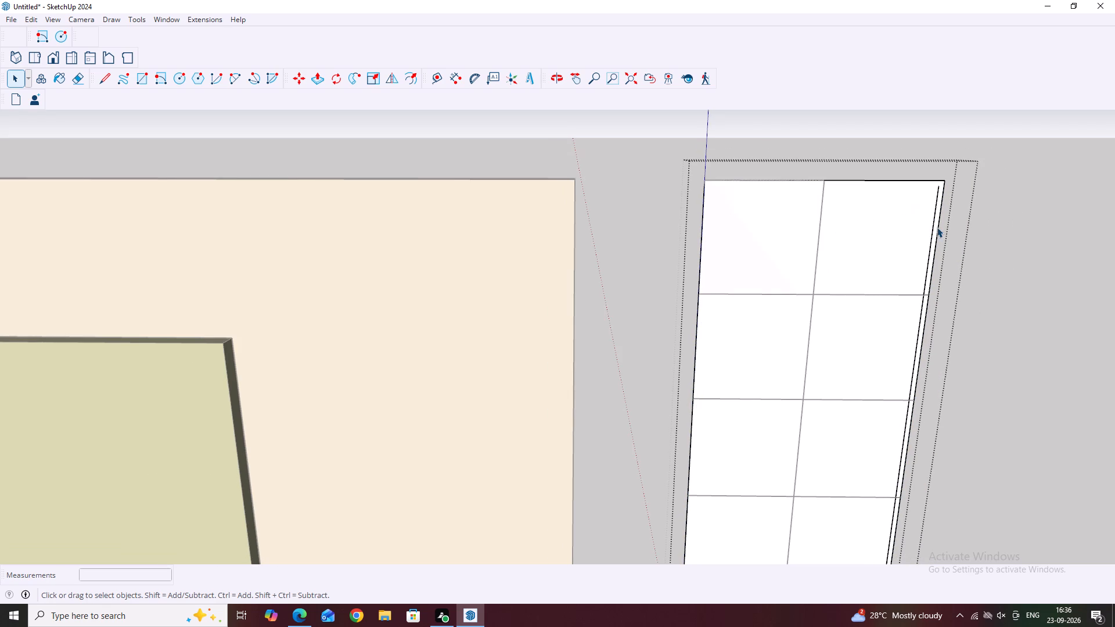
click(933, 231)
key(Delete)
scroll(914, 228, down, 4)
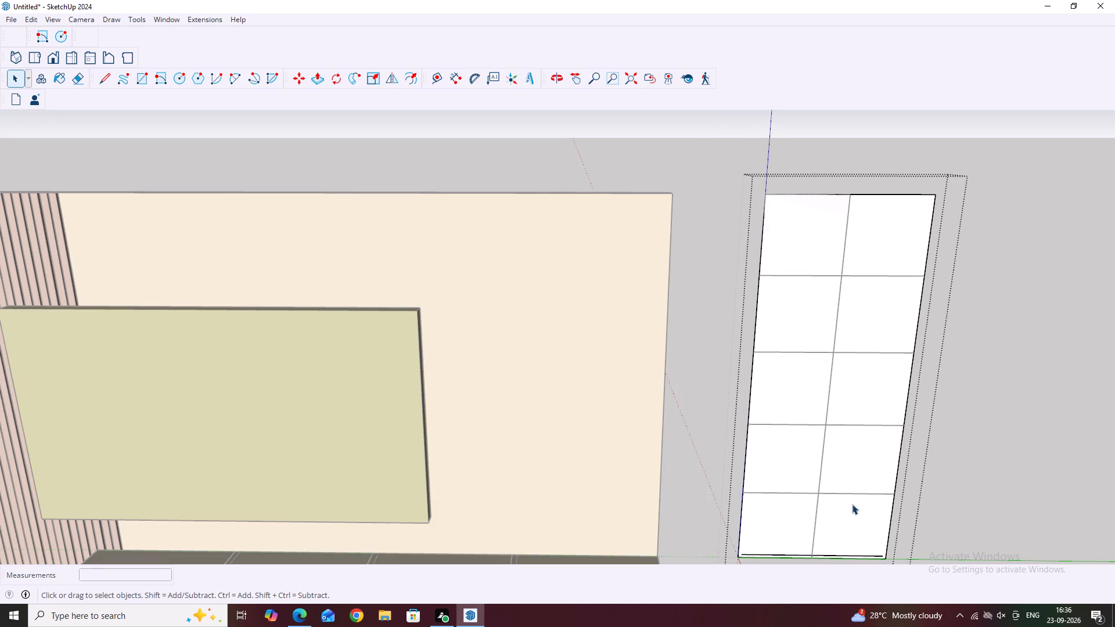
click(774, 553)
key(Delete)
click(787, 253)
key(Escape)
Offset the outline of the panel's top-left cell inward by 1".
double_click(787, 253)
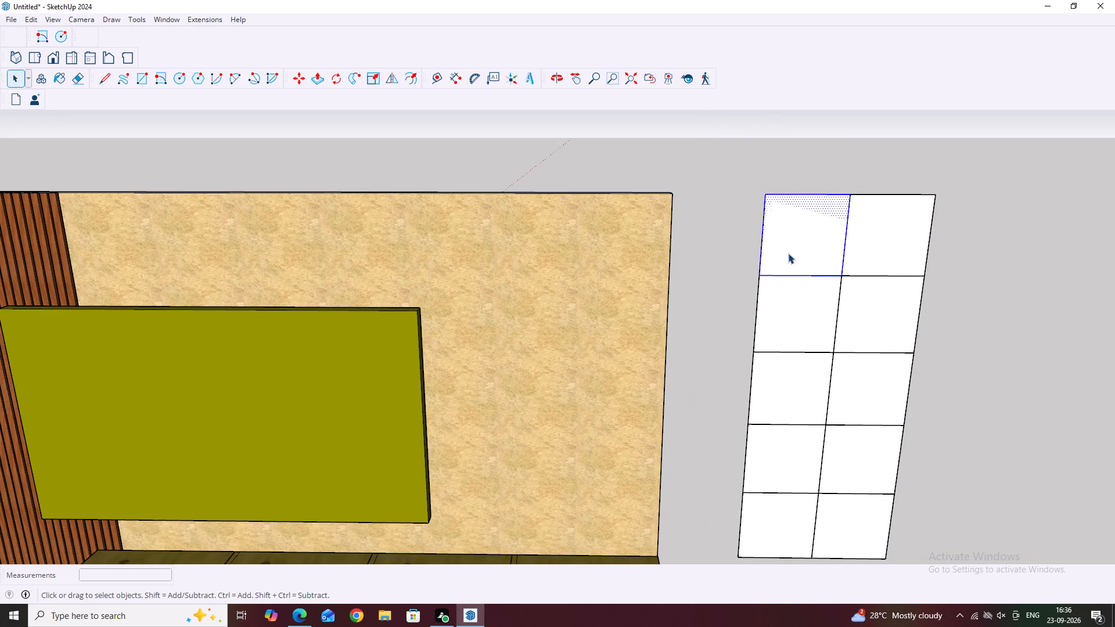
key(f)
click(800, 235)
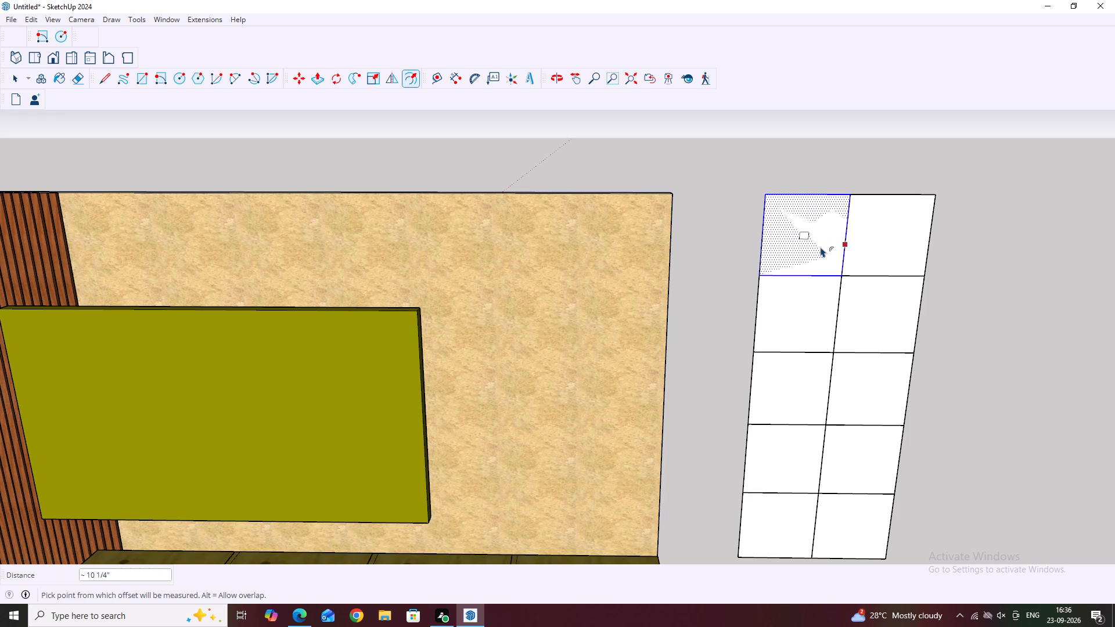
text(1")
key(Return)
key(Escape)
key(space)
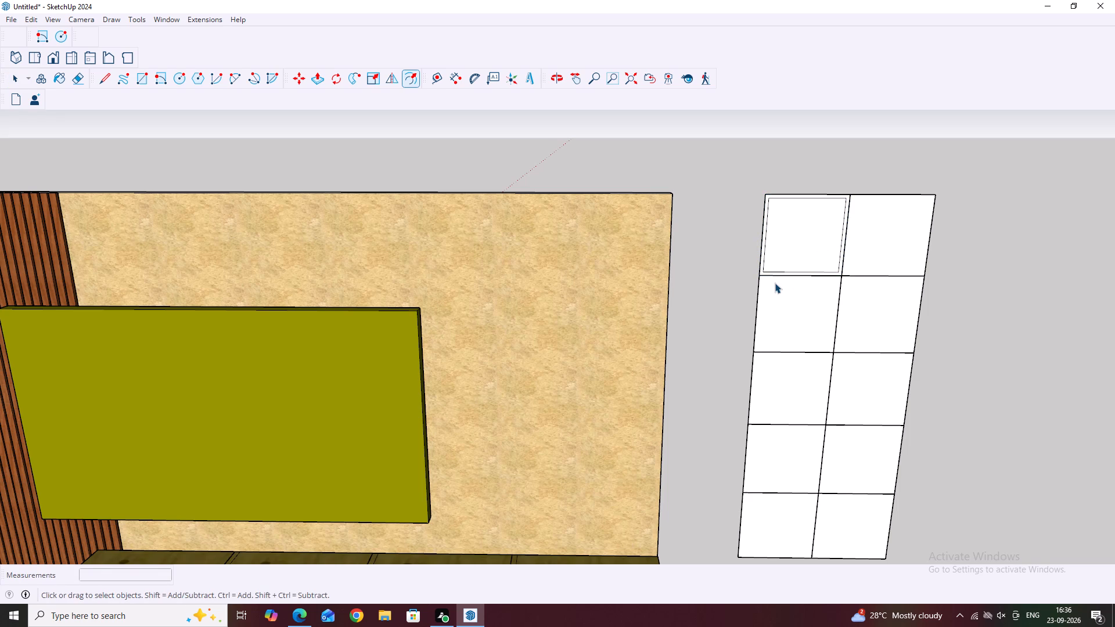
Draw a rectangle of about 1' 10 15/16" by 1' 10 3/8" over the panel's top-right cell.
scroll(739, 286, up, 1)
click(878, 237)
middle_drag(898, 244, 889, 220)
key(Escape)
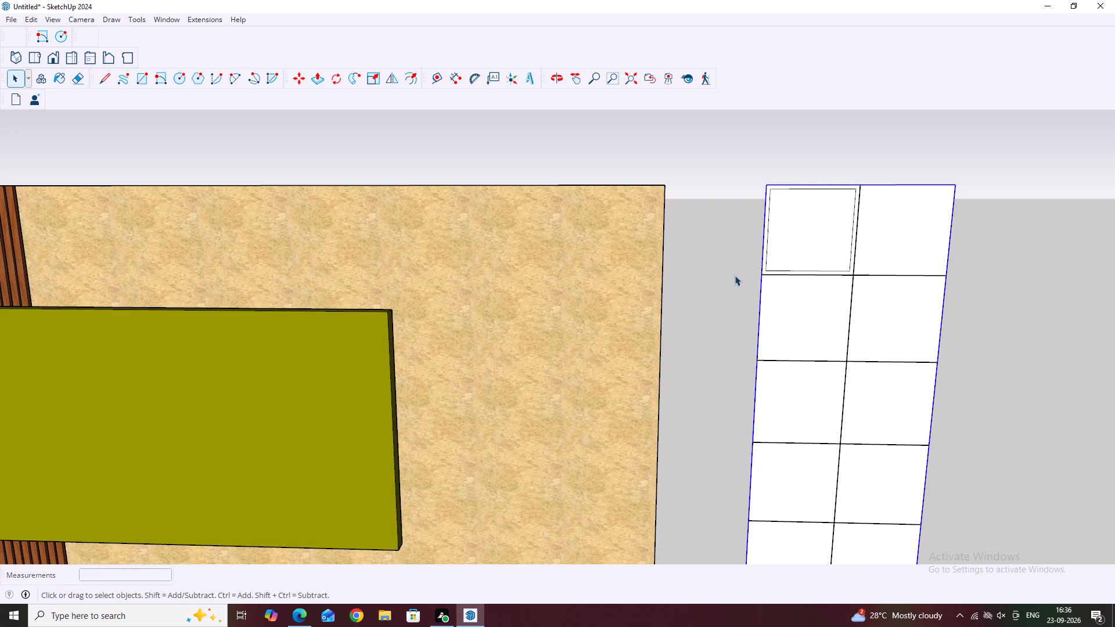
key(space)
scroll(797, 329, up, 2)
scroll(799, 330, down, 3)
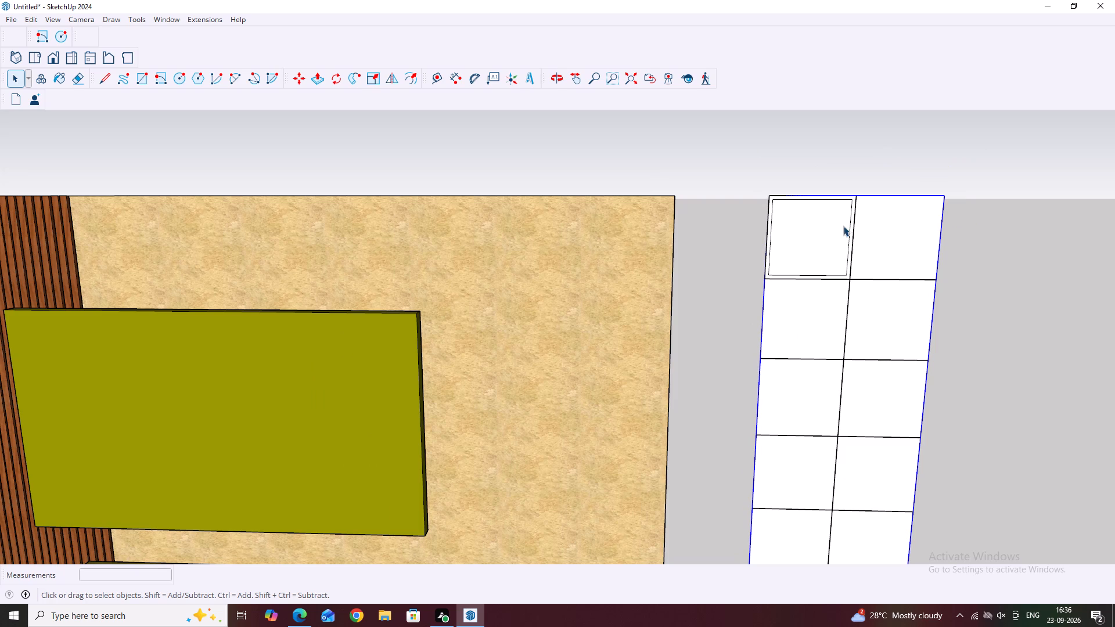
key(r)
scroll(861, 186, up, 2)
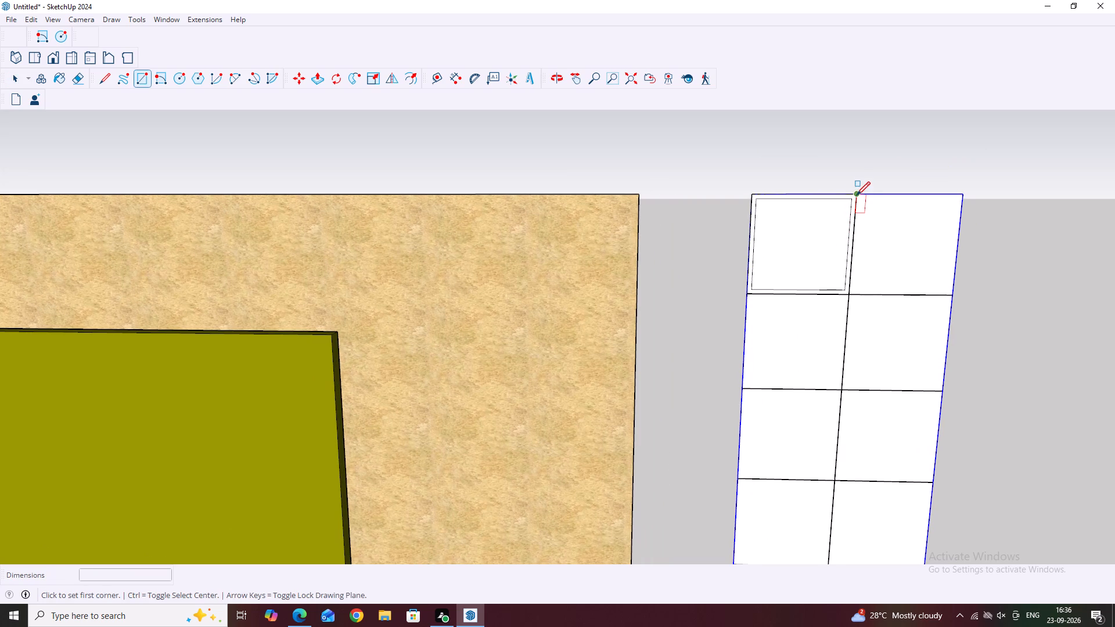
click(857, 195)
click(950, 295)
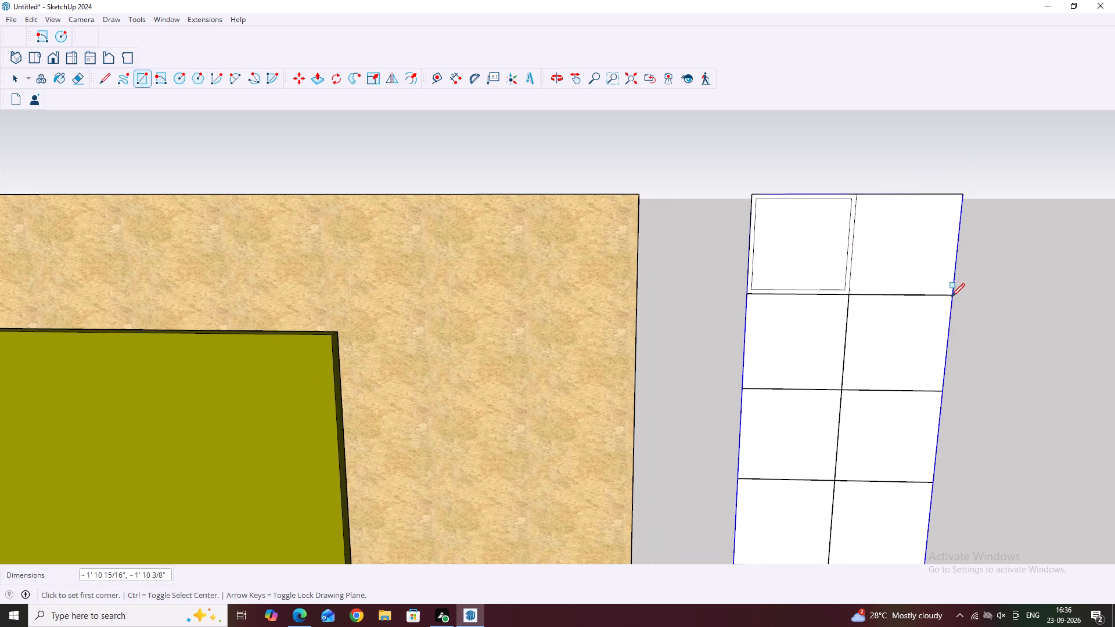
Draw a rectangle of about 1' 10 15/16" by 1' 10 3/8" over each of the two cells in the panel's second row.
scroll(762, 301, up, 1)
click(743, 294)
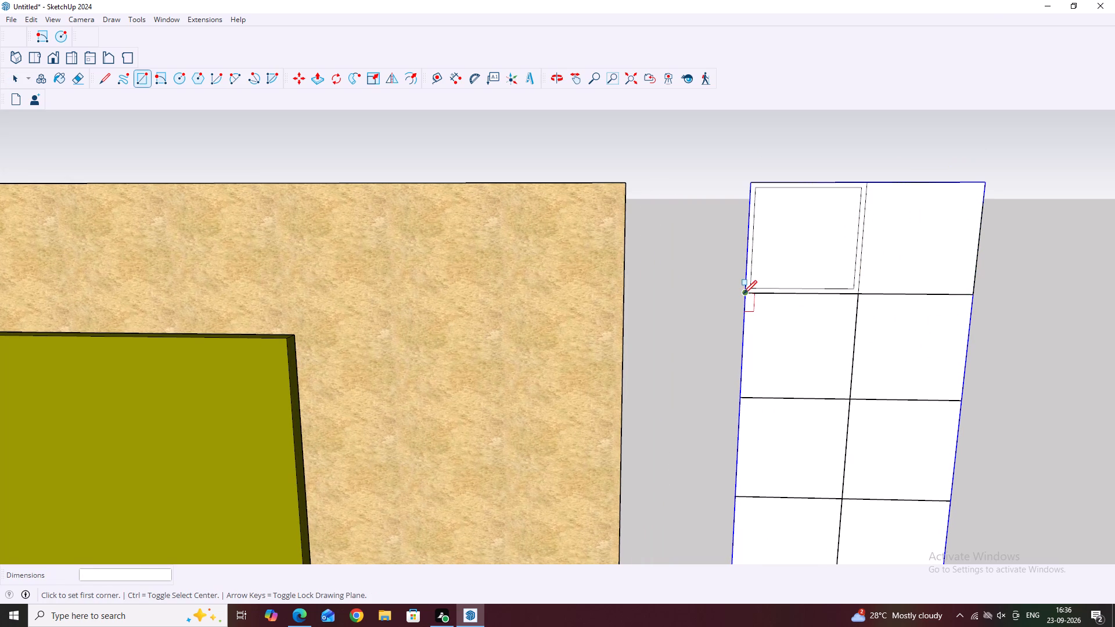
click(851, 401)
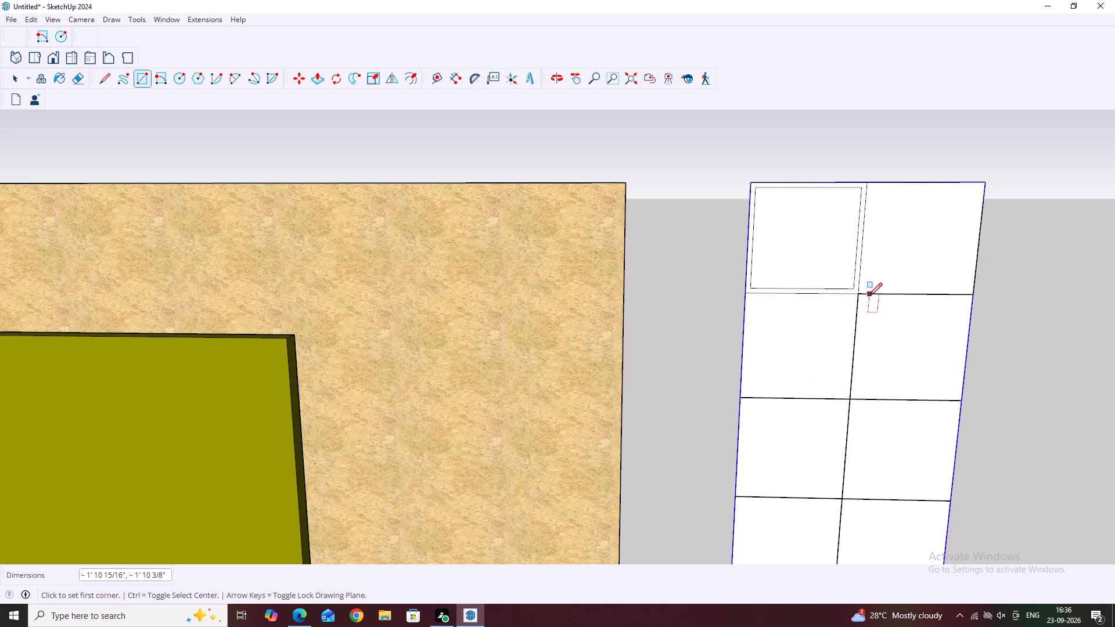
click(861, 291)
click(962, 399)
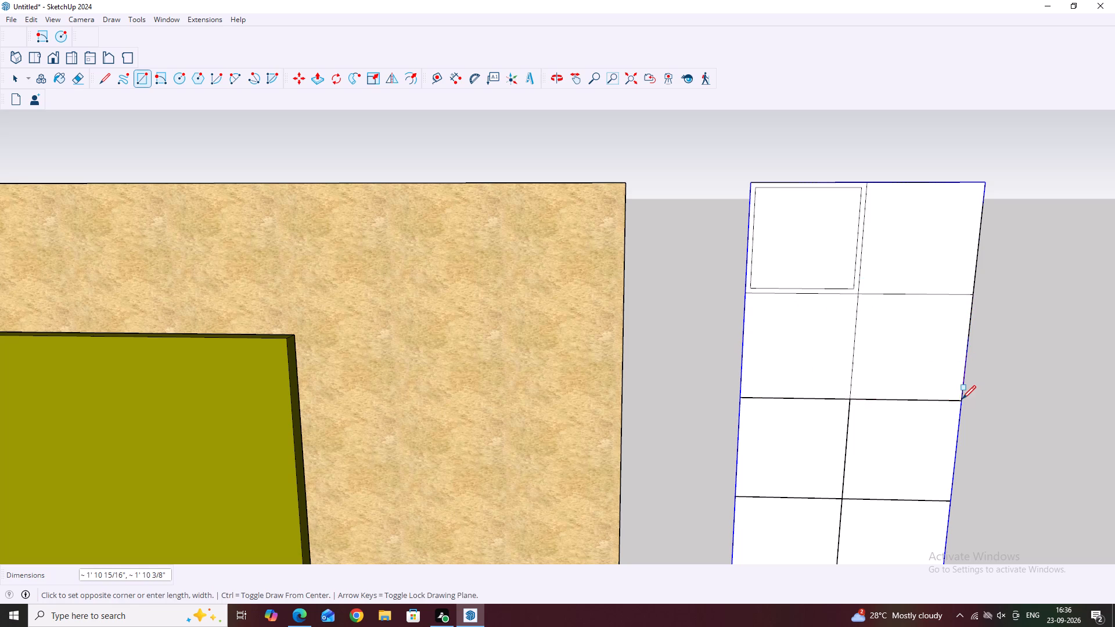
Draw a rectangle of about 1' 10 15/16" by 1' 10 3/8" over each of the two cells in the panel's third row.
scroll(967, 412, down, 4)
middle_drag(973, 459, 957, 388)
scroll(956, 388, down, 9)
middle_drag(901, 487, 949, 524)
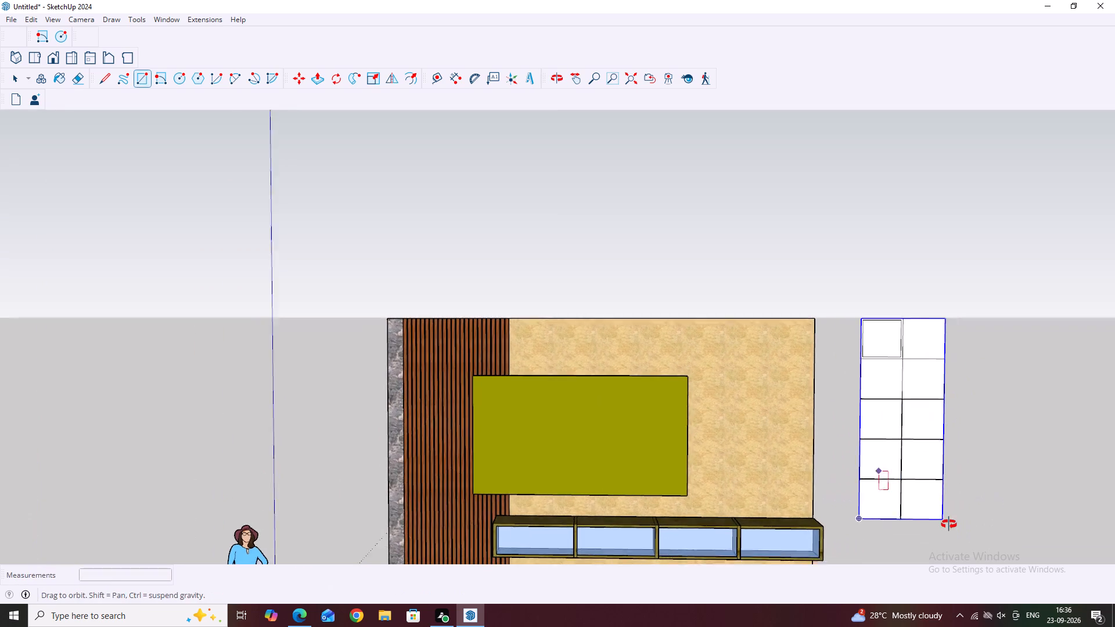
middle_drag(949, 524, 956, 526)
scroll(793, 367, up, 2)
scroll(852, 415, up, 1)
click(849, 397)
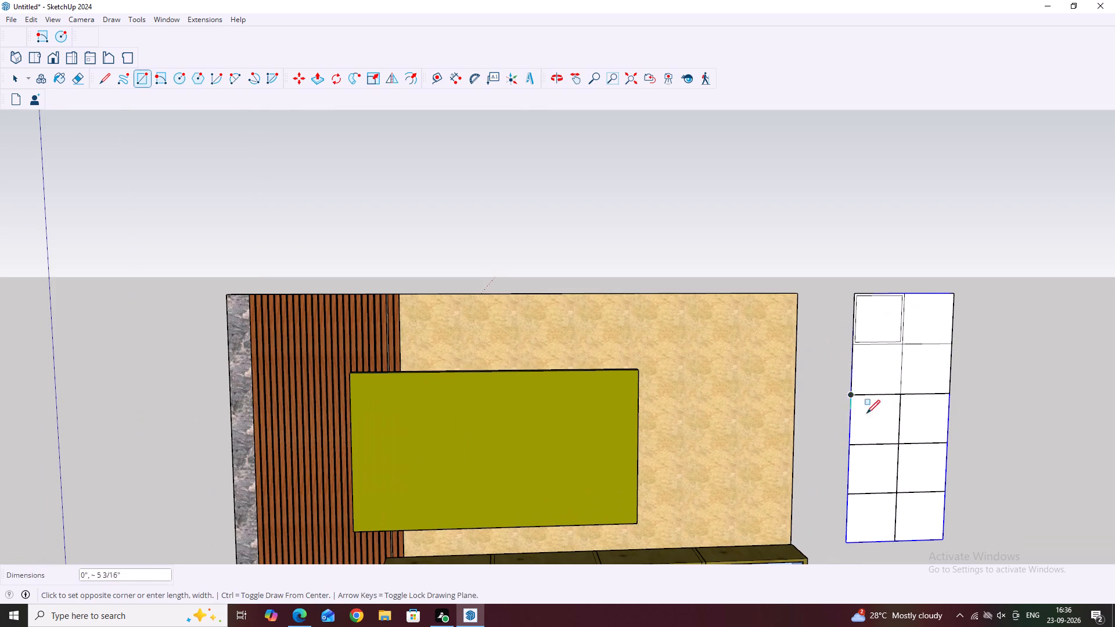
click(903, 442)
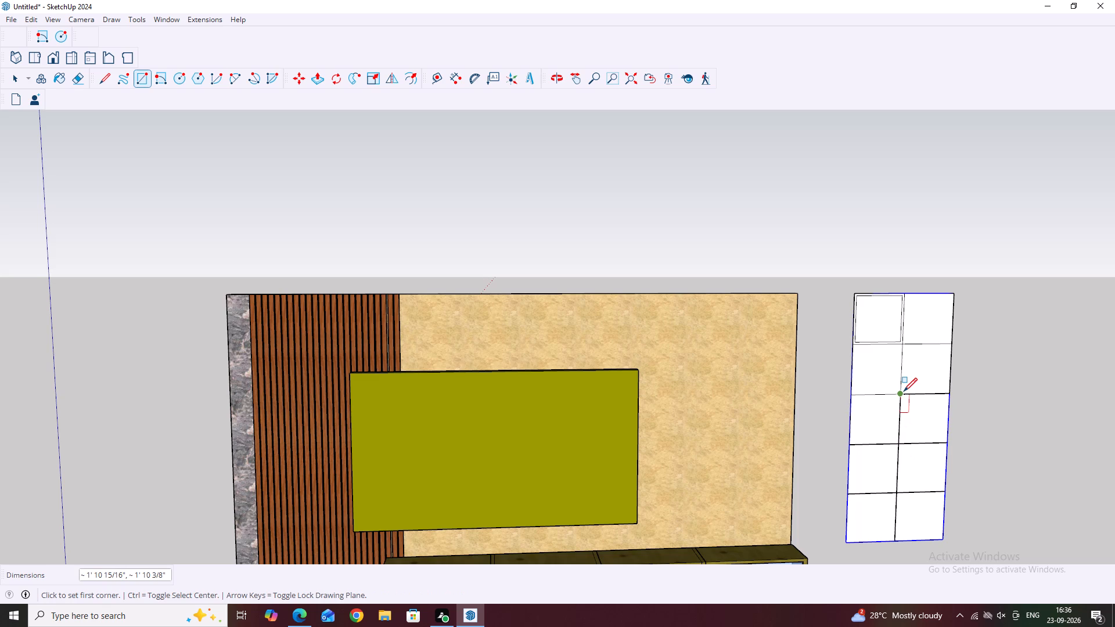
click(901, 395)
click(950, 442)
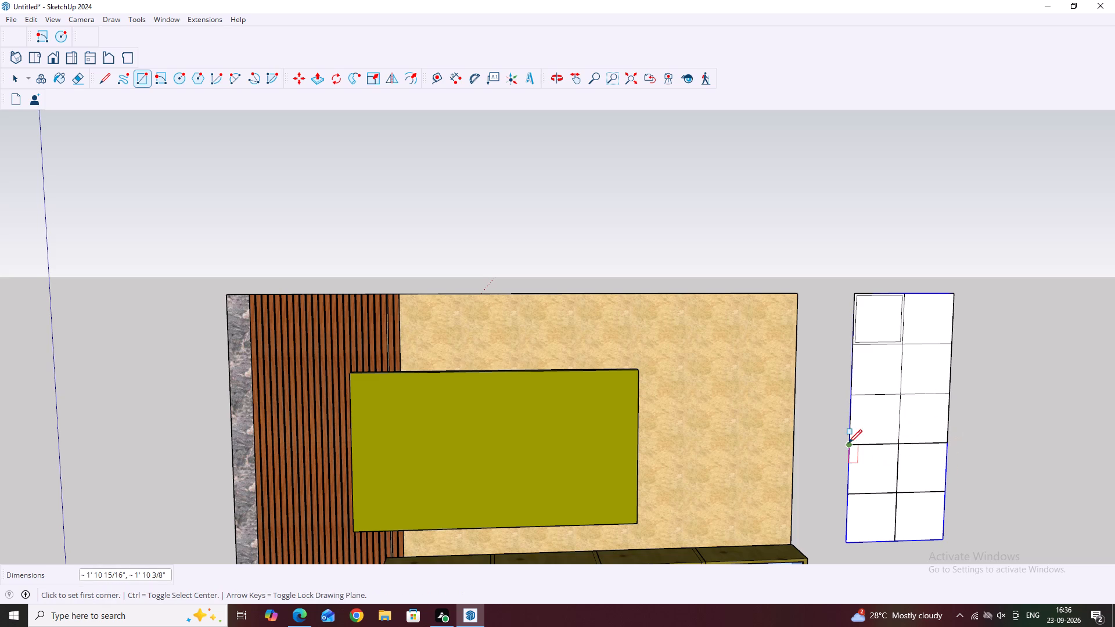
Draw rectangles of about 1' 10 15/16" by 1' 10 3/8" over the four cells in the panel's two lowest rows.
click(848, 443)
click(897, 491)
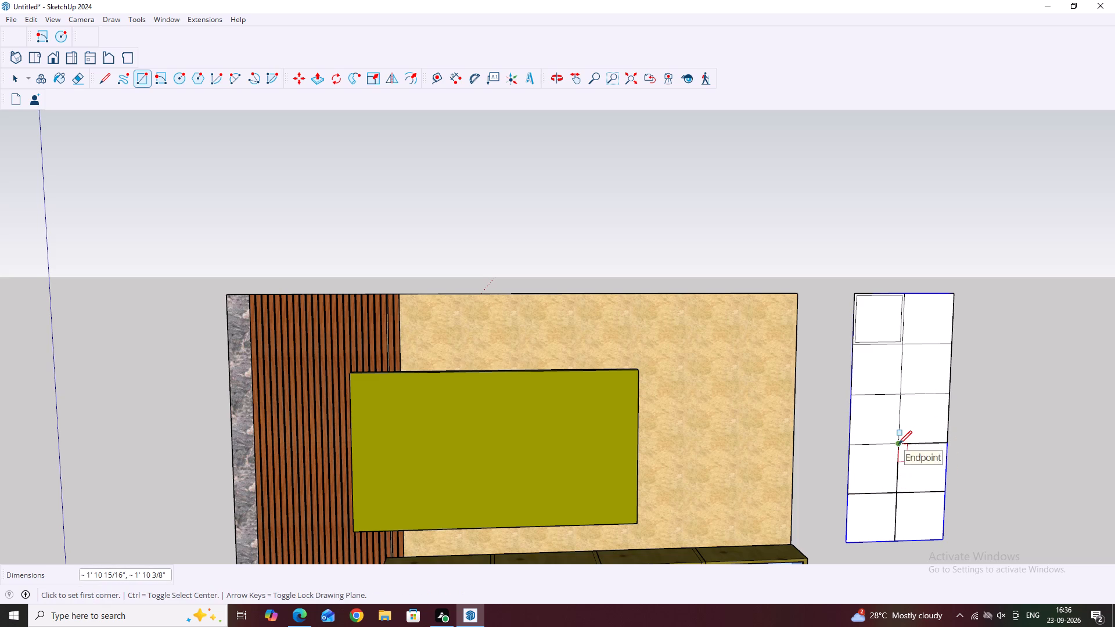
click(898, 444)
click(948, 491)
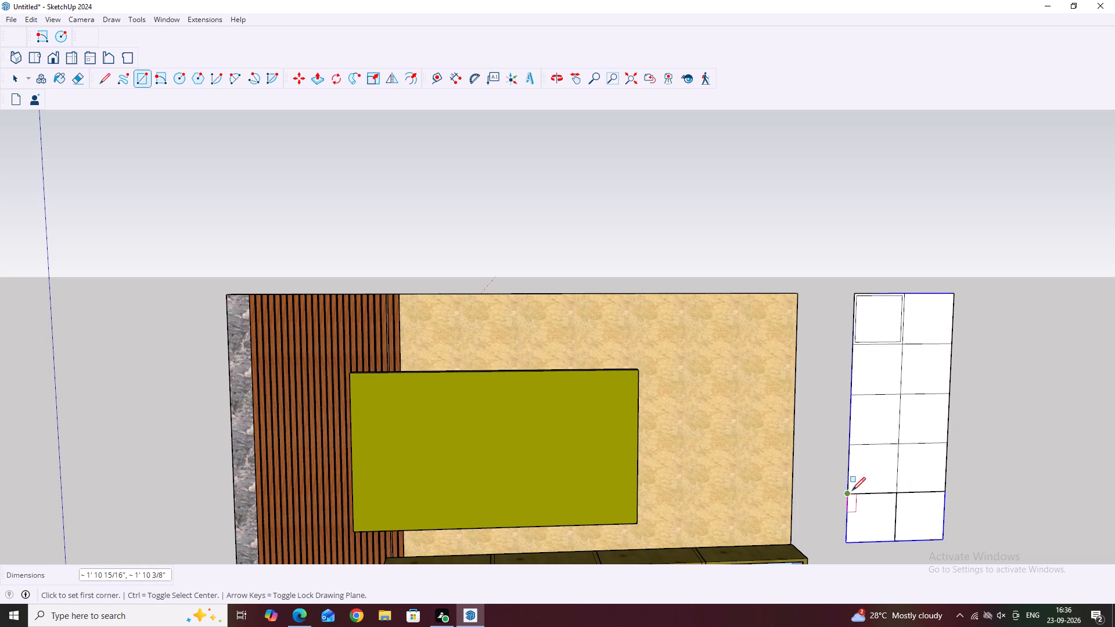
click(848, 492)
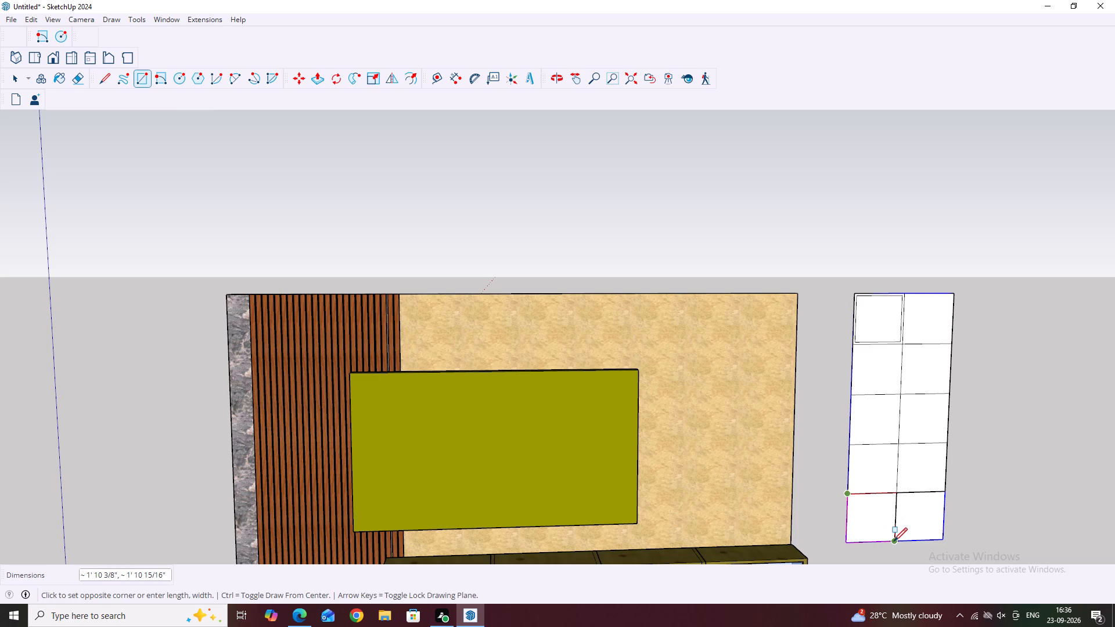
click(894, 541)
click(898, 492)
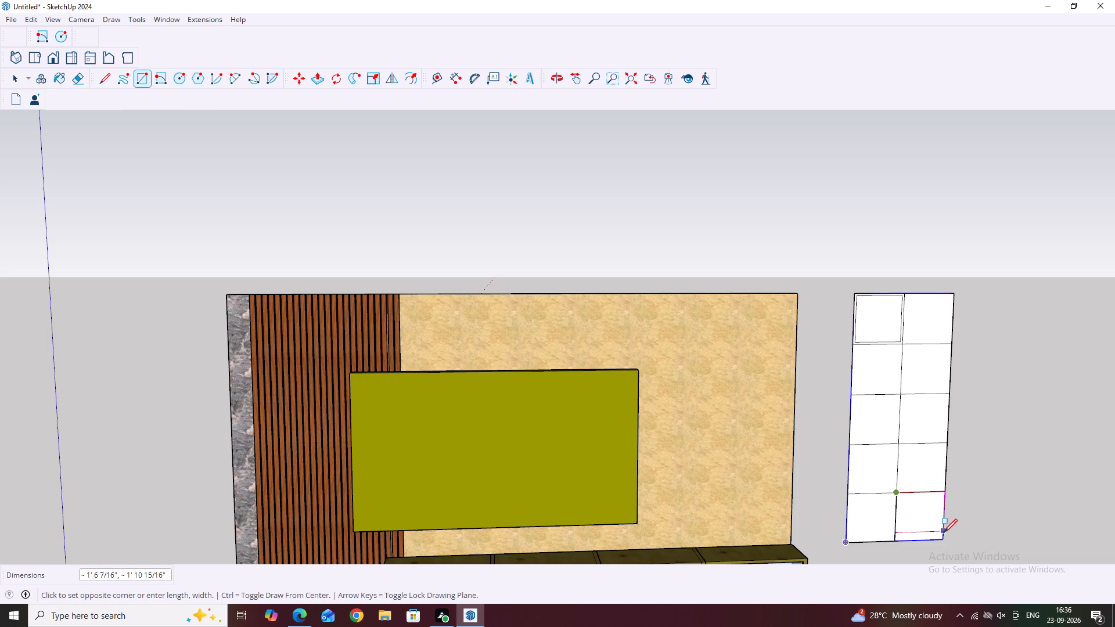
click(940, 539)
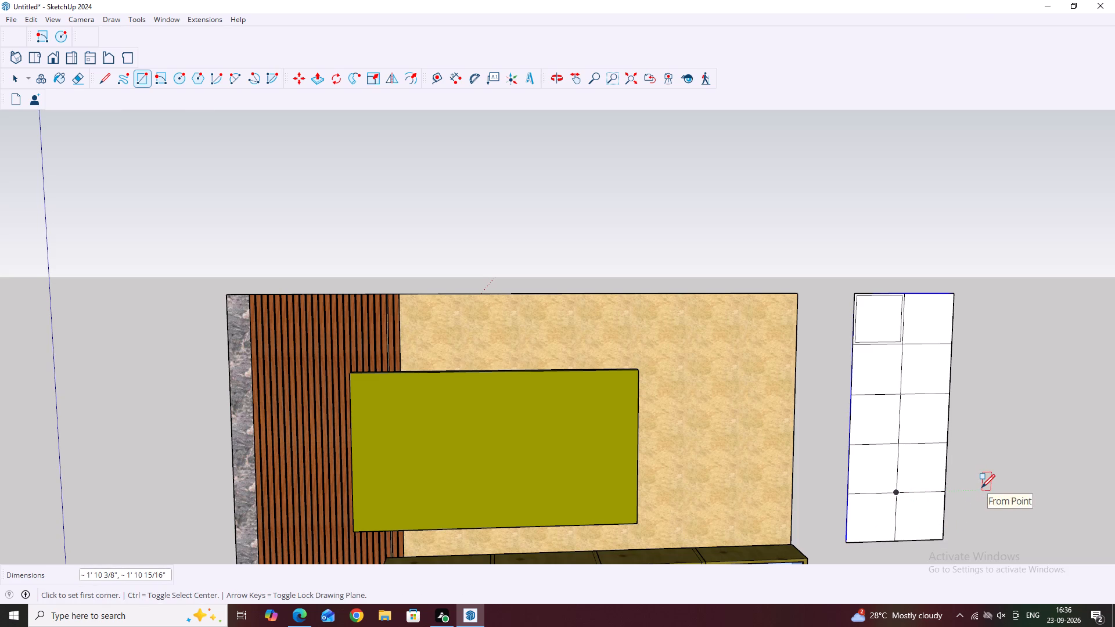
key(Escape)
key(Escape)
key(space)
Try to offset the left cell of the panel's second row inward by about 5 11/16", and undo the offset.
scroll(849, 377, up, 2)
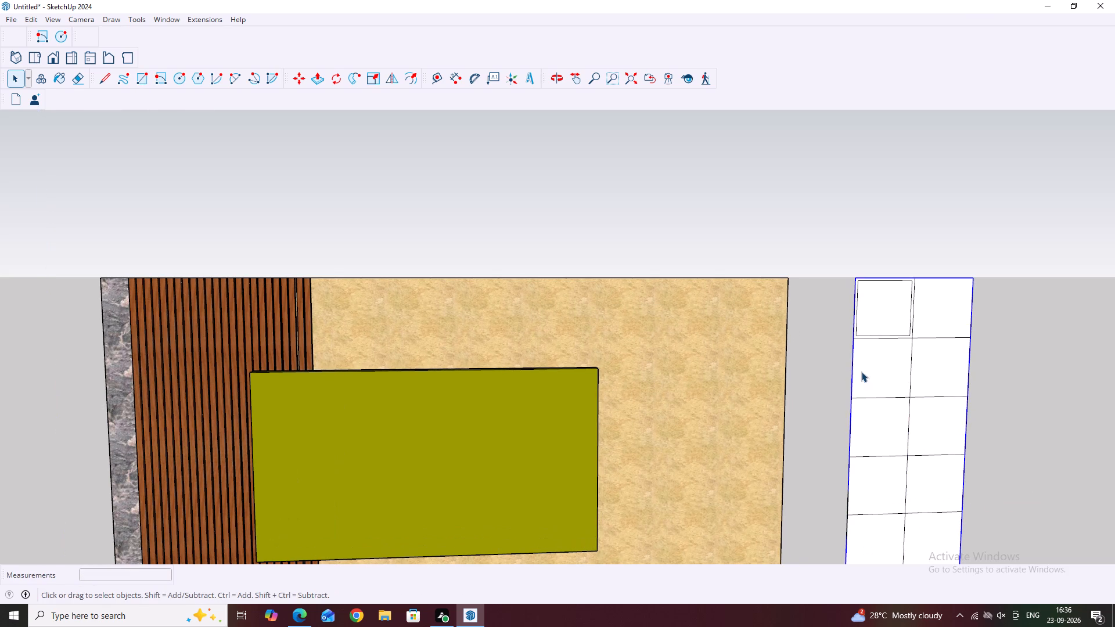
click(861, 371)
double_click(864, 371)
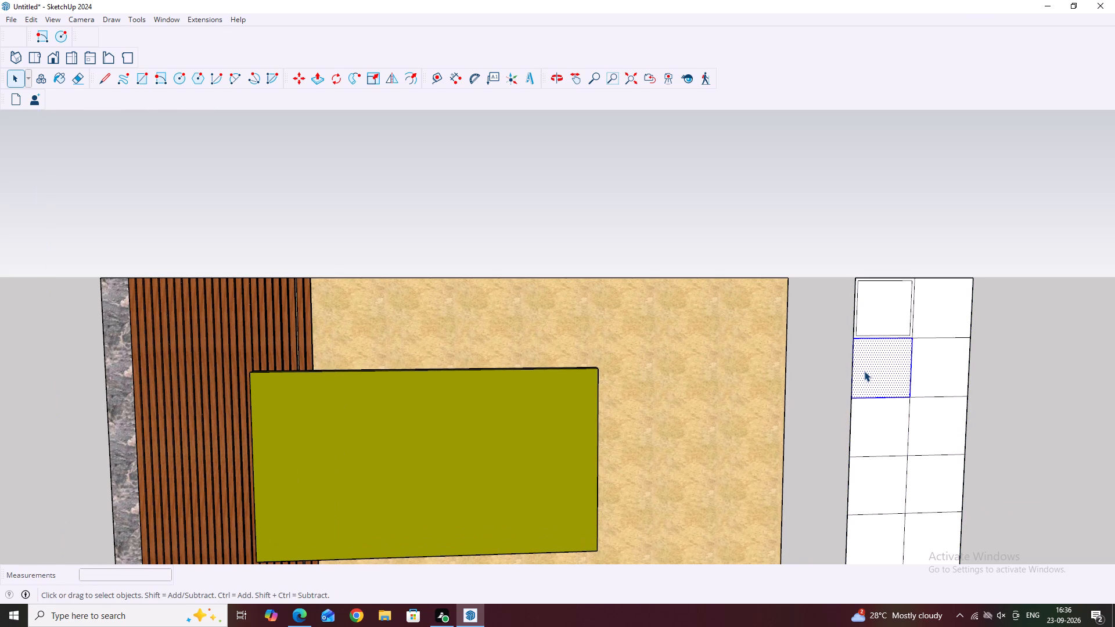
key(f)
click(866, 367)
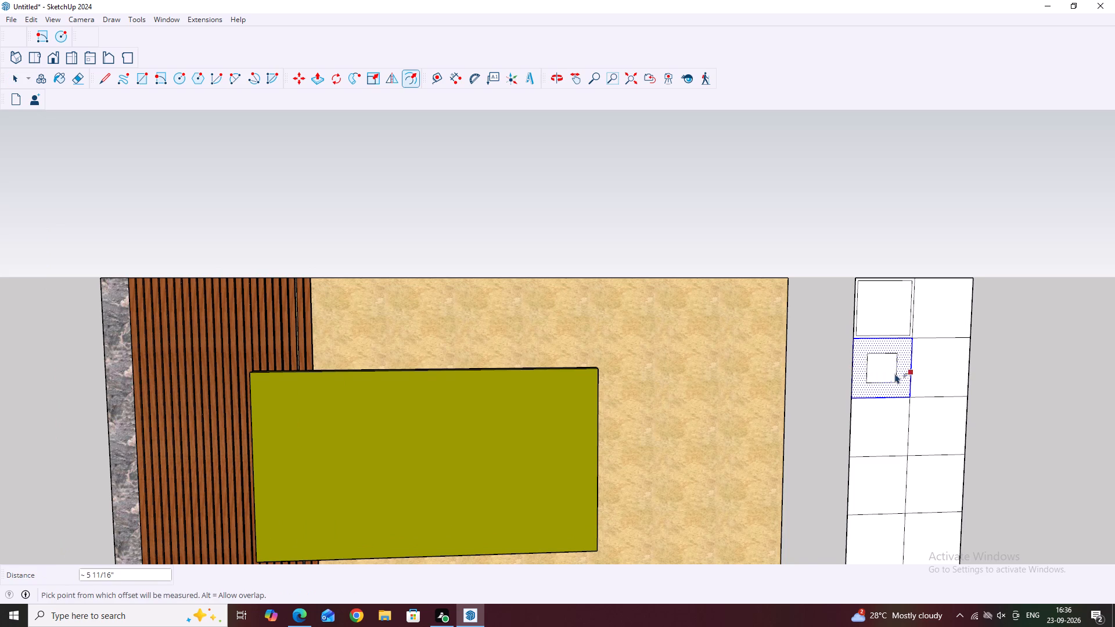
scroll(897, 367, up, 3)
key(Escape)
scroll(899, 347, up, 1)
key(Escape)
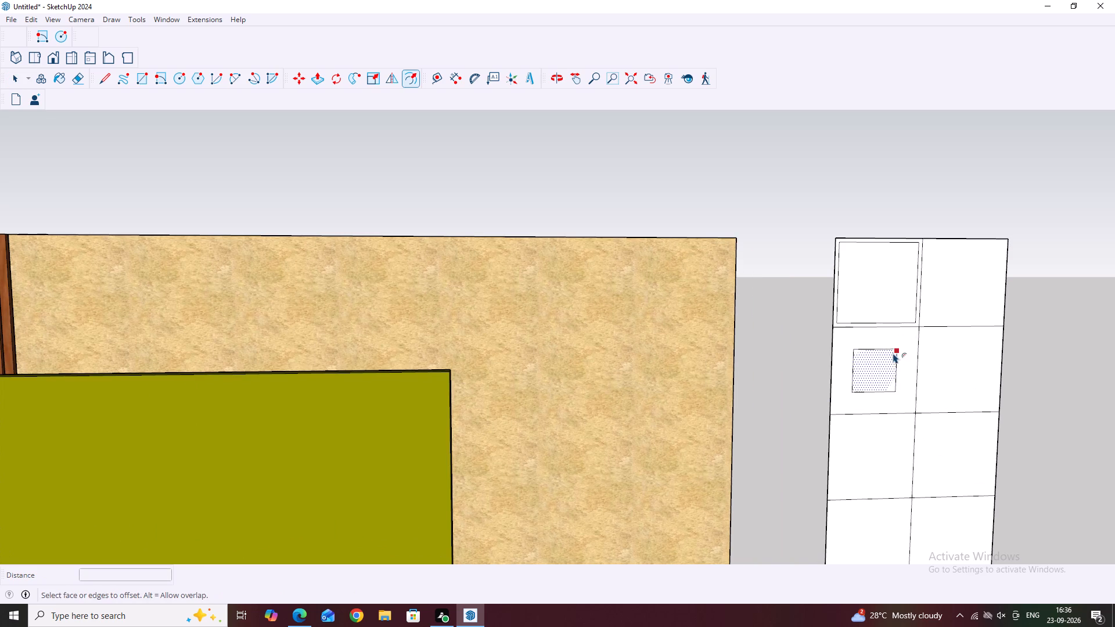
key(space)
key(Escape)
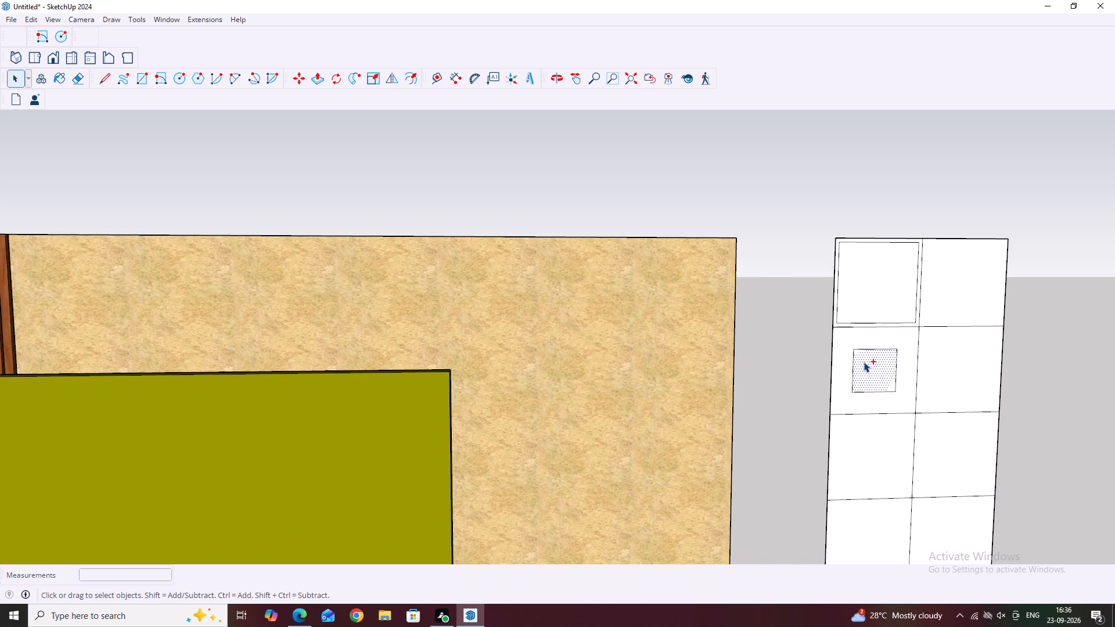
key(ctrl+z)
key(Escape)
Offset the left cell of the side panel's second row inward by 1" to form its border.
click(756, 403)
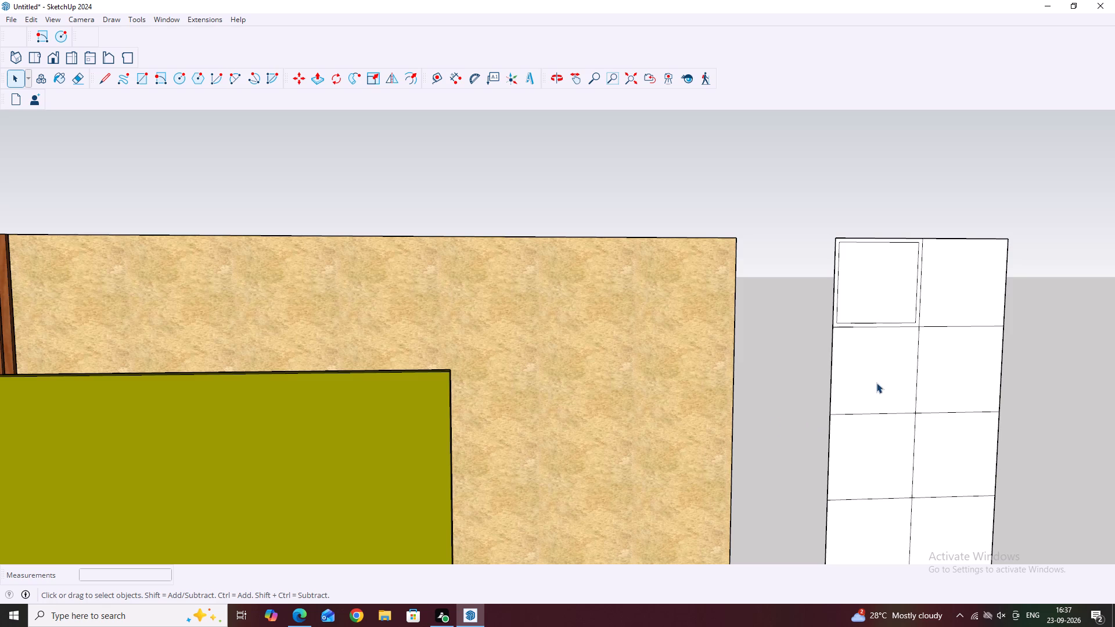
drag(876, 383, 874, 377)
click(874, 377)
key(f)
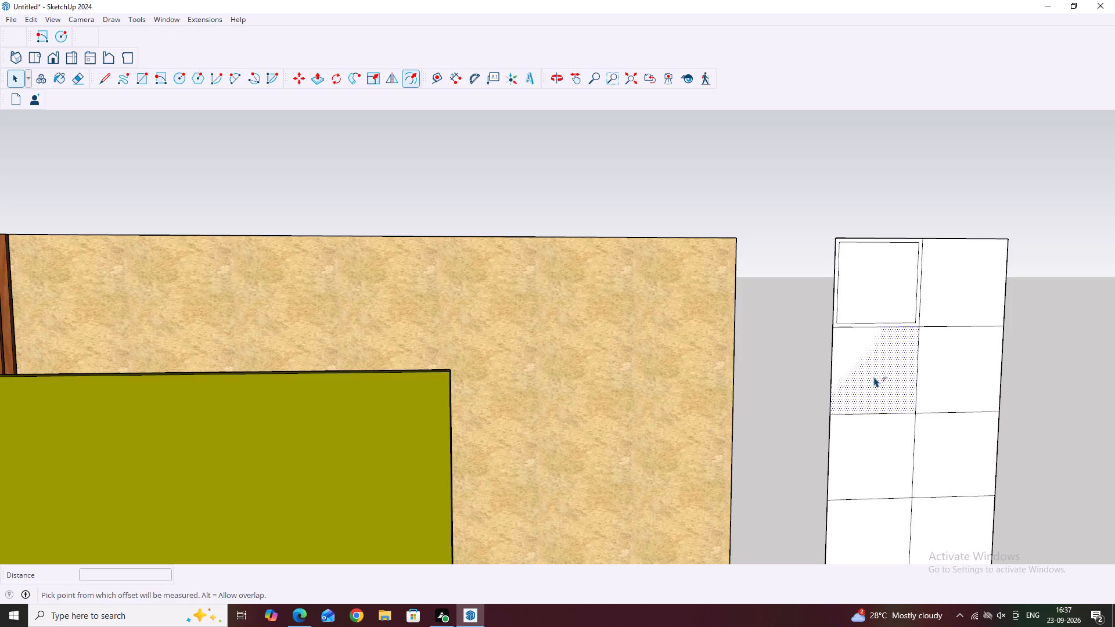
click(873, 376)
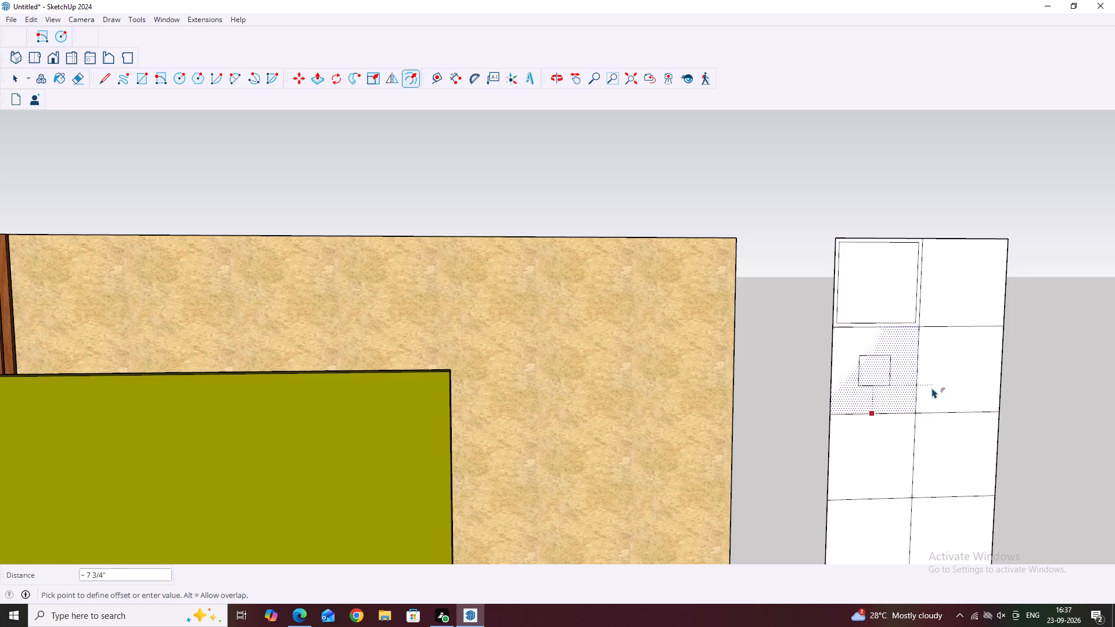
text(1")
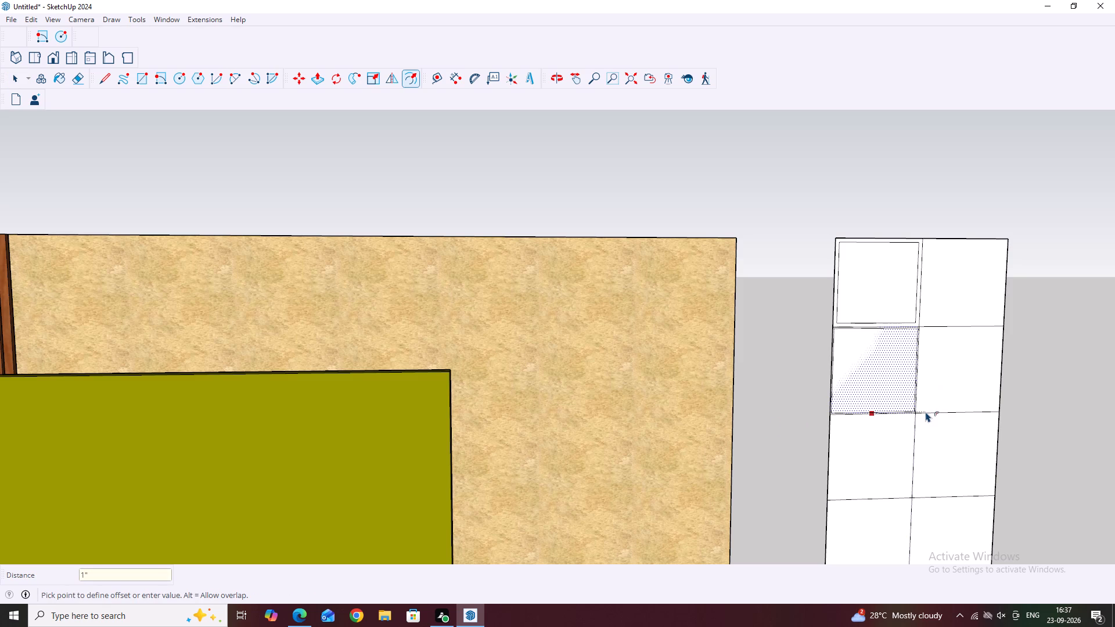
key(Return)
key(Escape)
key(space)
Offset the right cell of the side panel's top row inward by 1" to form its border.
scroll(742, 400, down, 4)
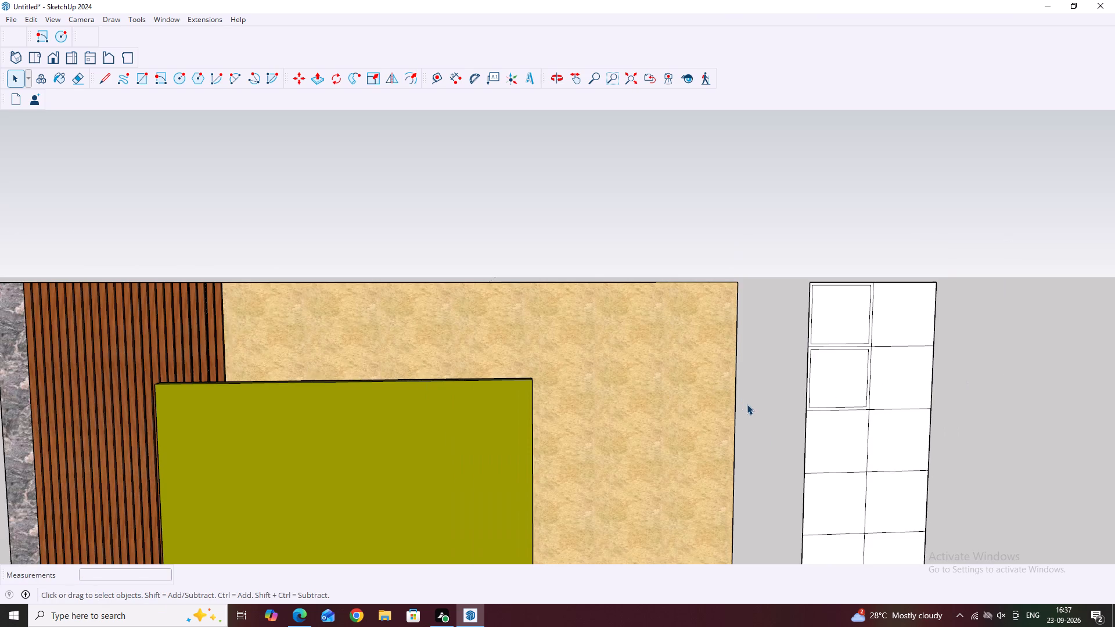
scroll(851, 340, down, 3)
double_click(884, 321)
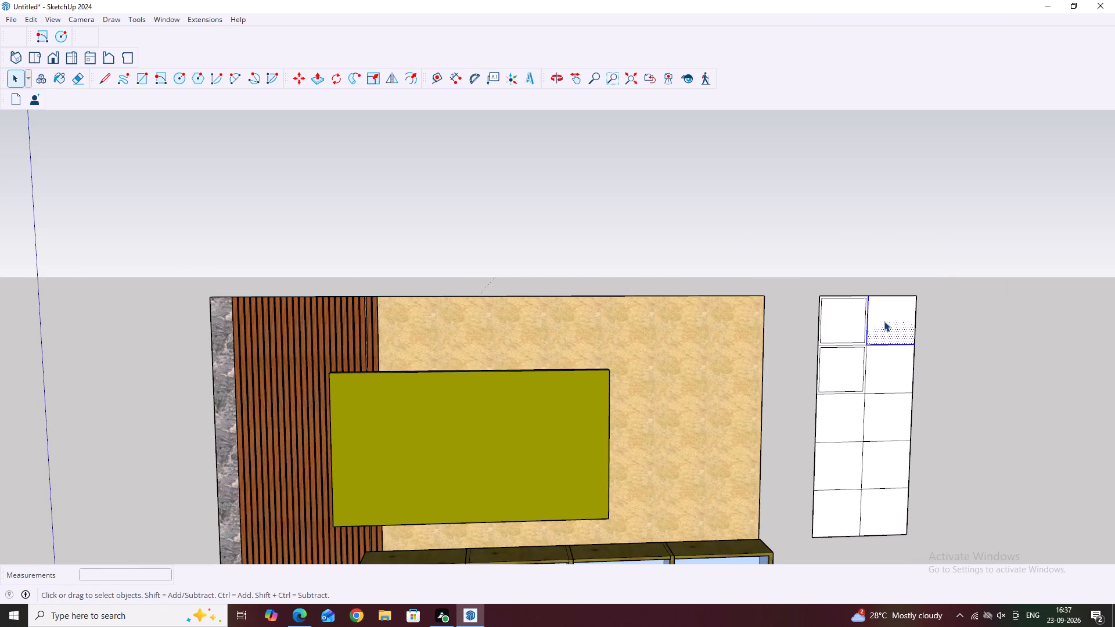
double_click(884, 321)
scroll(884, 321, up, 2)
middle_click(884, 321)
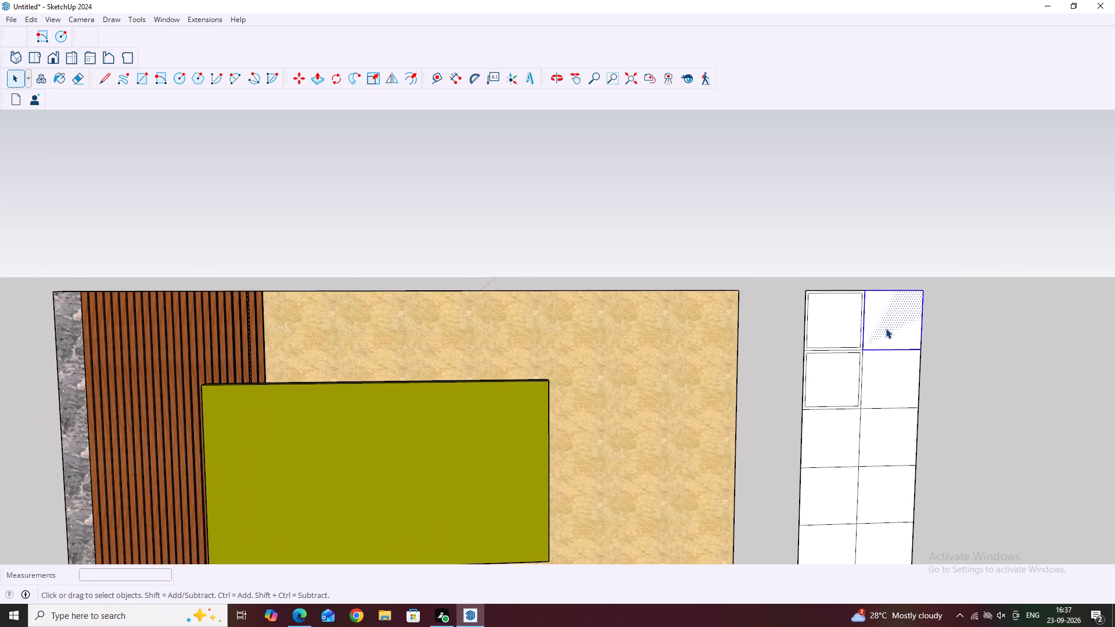
key(f)
click(886, 328)
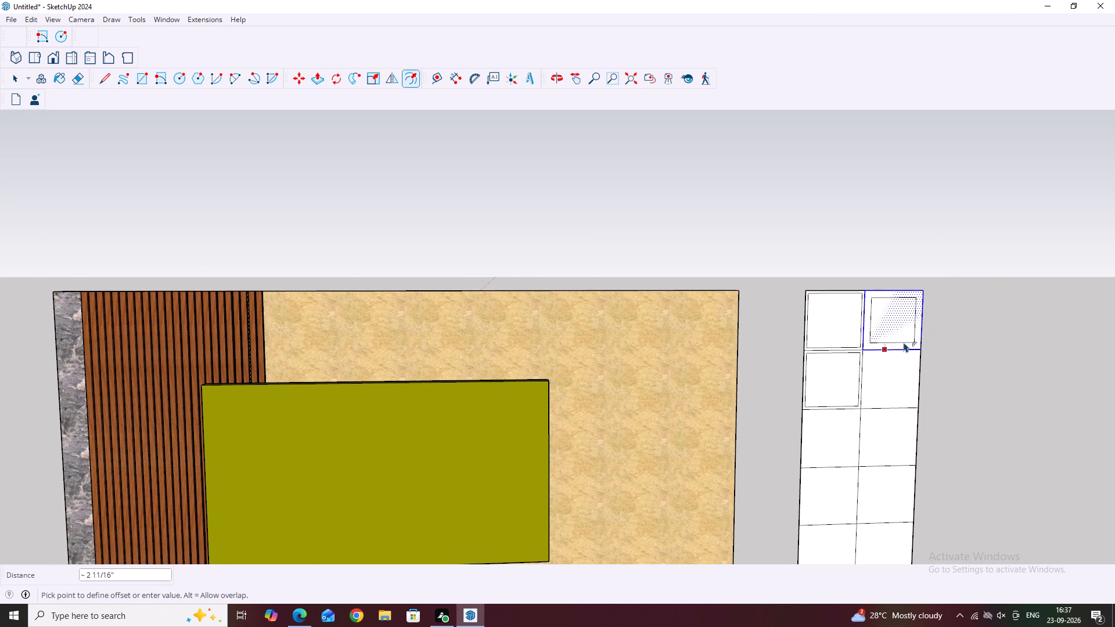
text(1")
key(Return)
key(Escape)
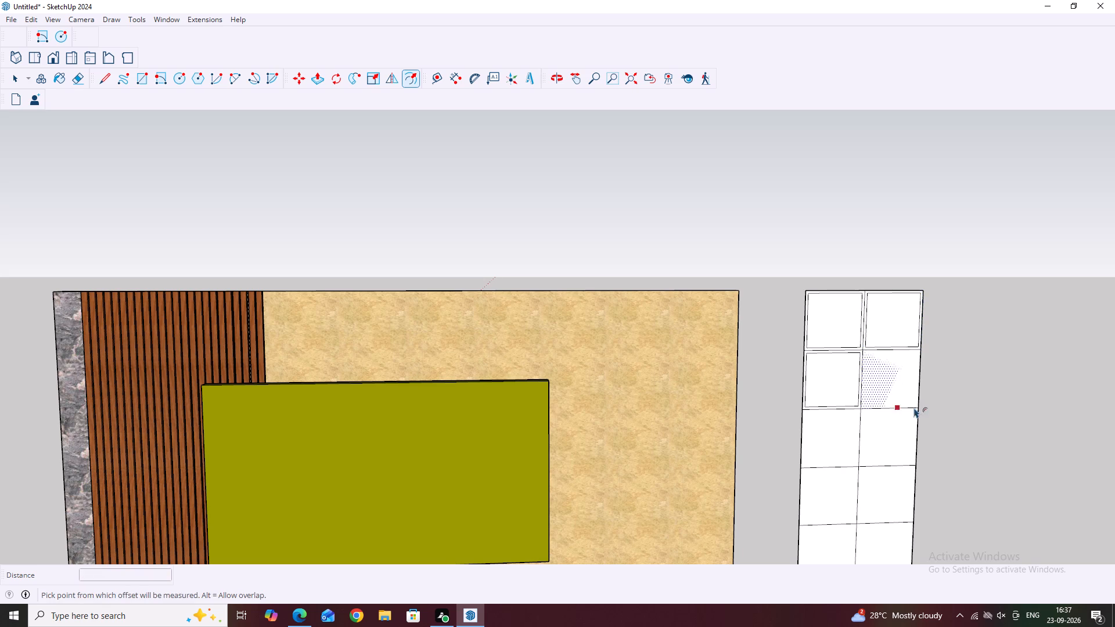
Offset the right cell of the side panel's second row inward by 1" to form its border.
middle_drag(947, 423, 949, 410)
key(space)
double_click(890, 381)
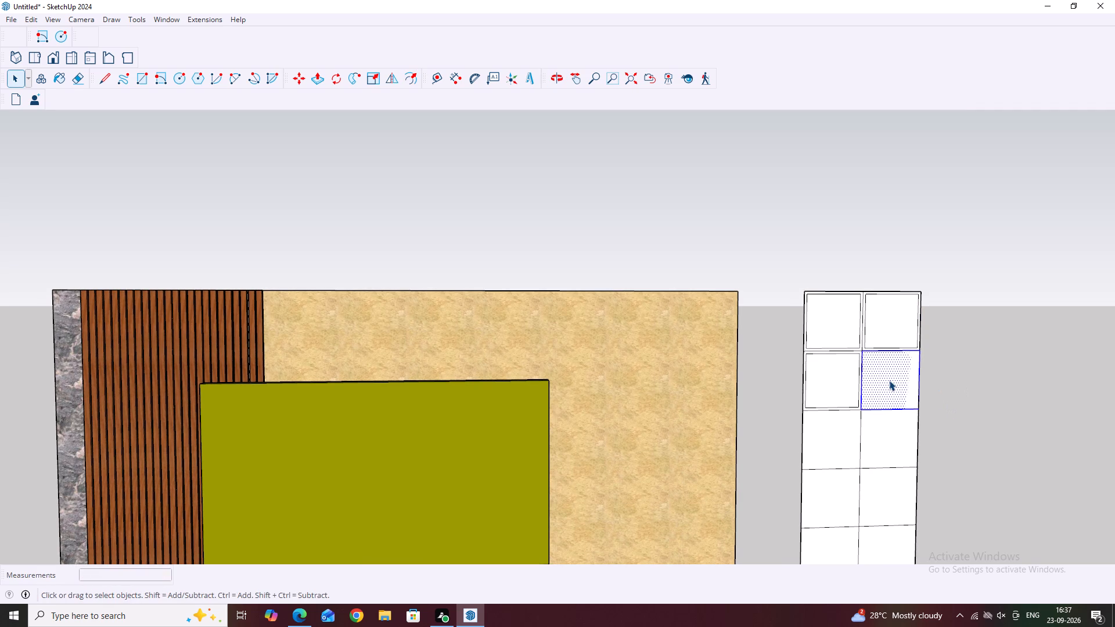
triple_click(889, 380)
key(Escape)
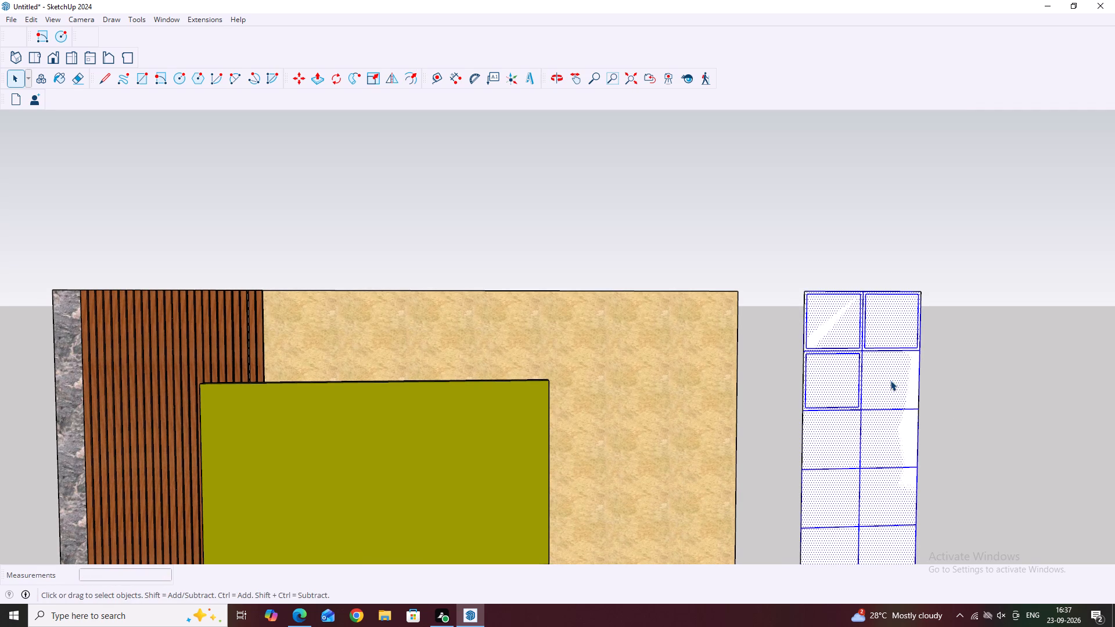
click(923, 383)
double_click(905, 386)
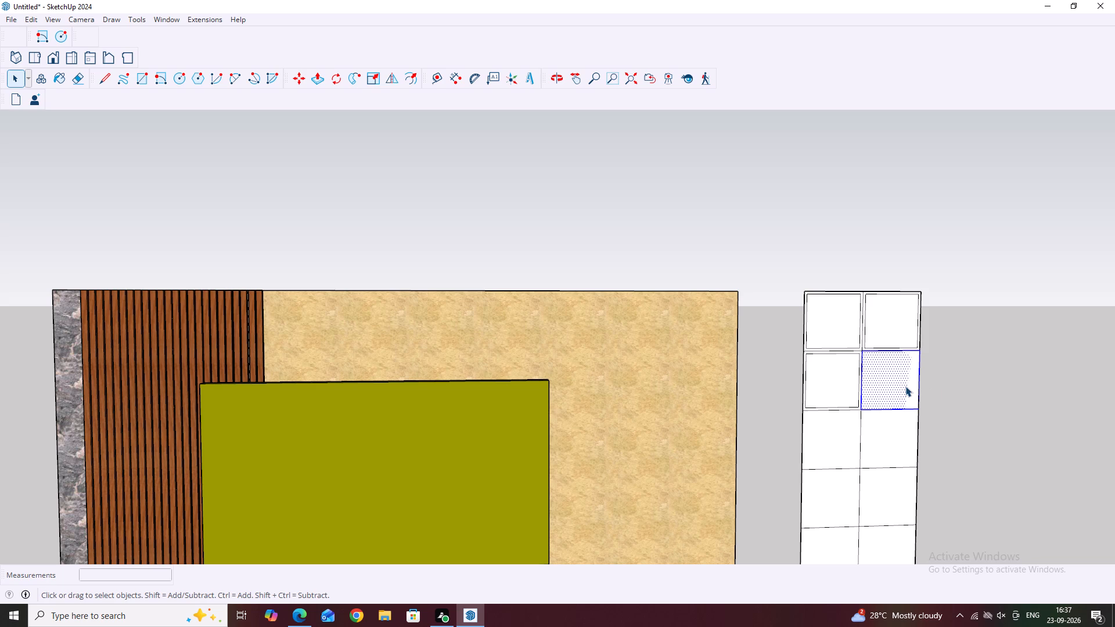
key(g)
key(Escape)
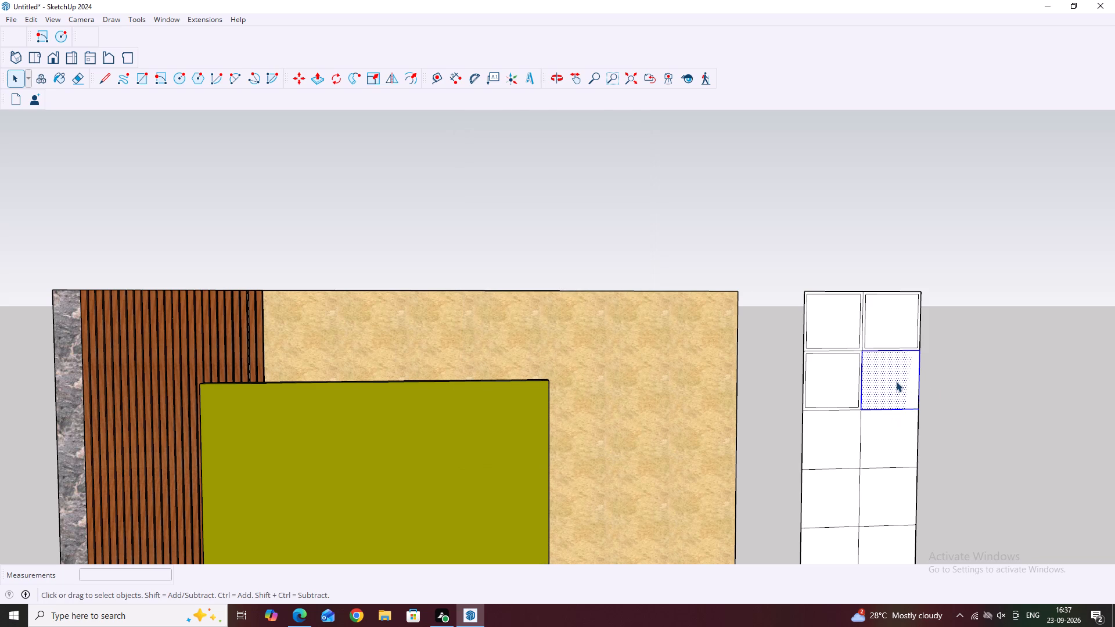
key(f)
click(895, 381)
text(1")
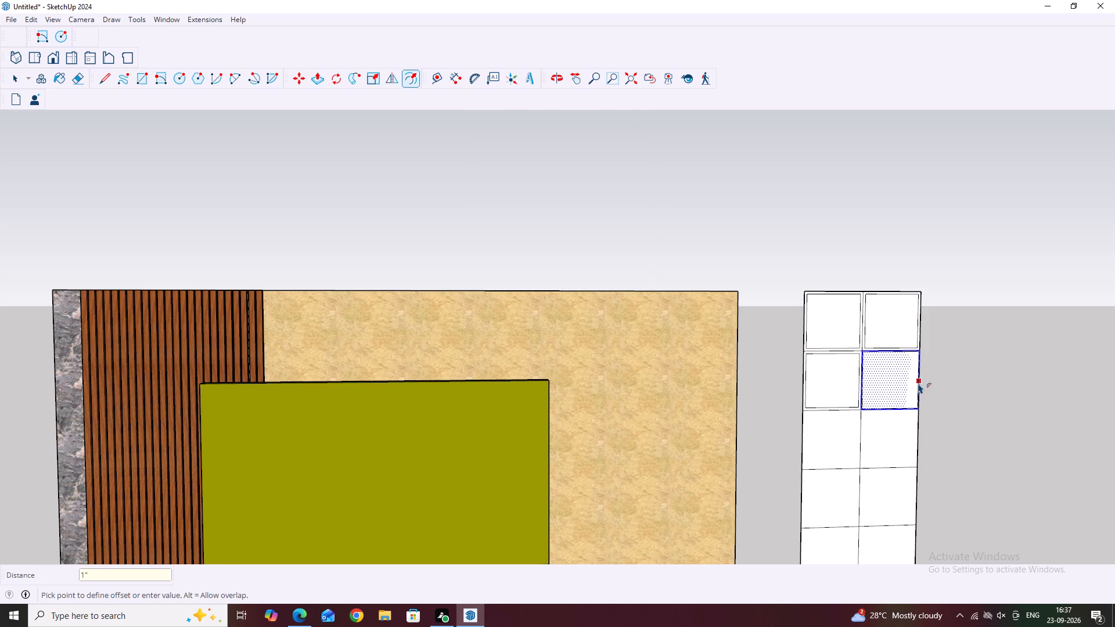
key(Return)
scroll(915, 391, up, 2)
scroll(850, 384, up, 5)
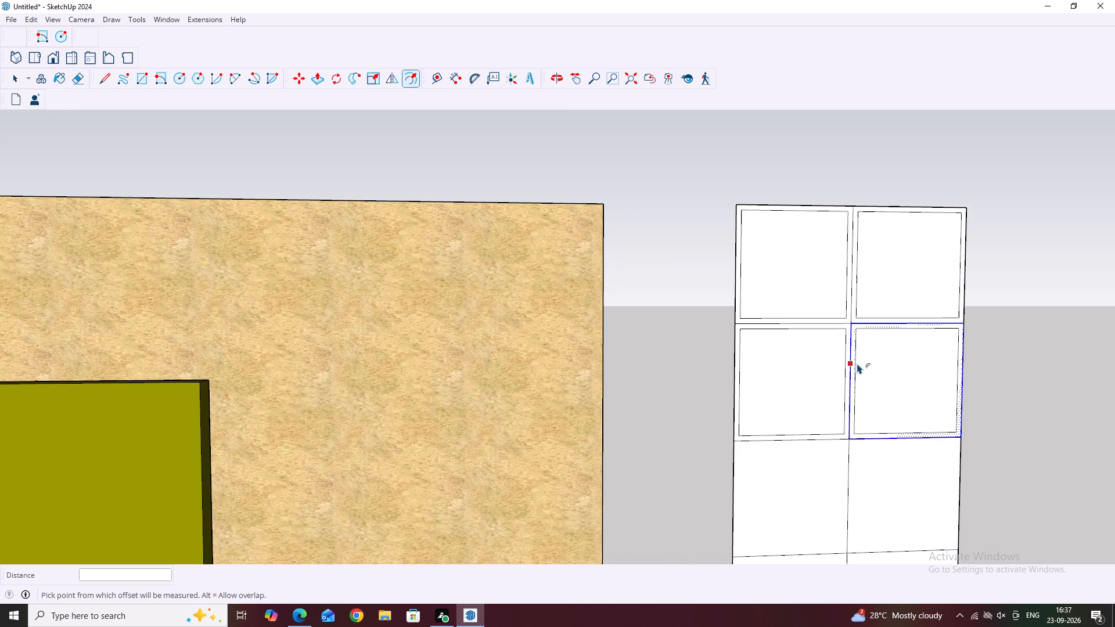
click(886, 379)
key(Escape)
scroll(690, 359, down, 4)
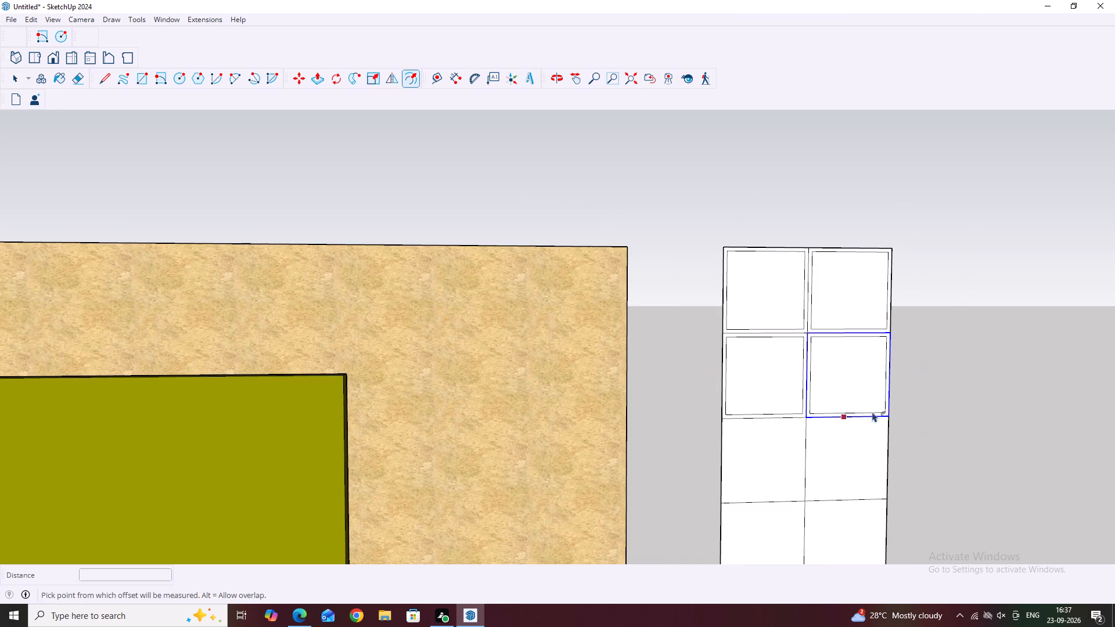
key(space)
key(space)
click(918, 410)
key(Escape)
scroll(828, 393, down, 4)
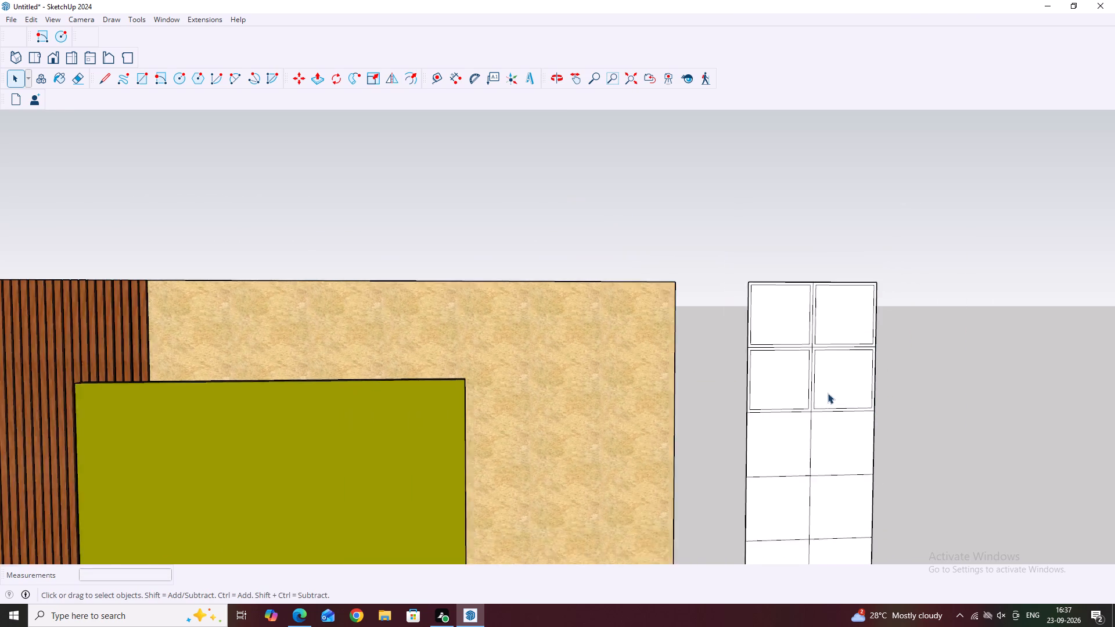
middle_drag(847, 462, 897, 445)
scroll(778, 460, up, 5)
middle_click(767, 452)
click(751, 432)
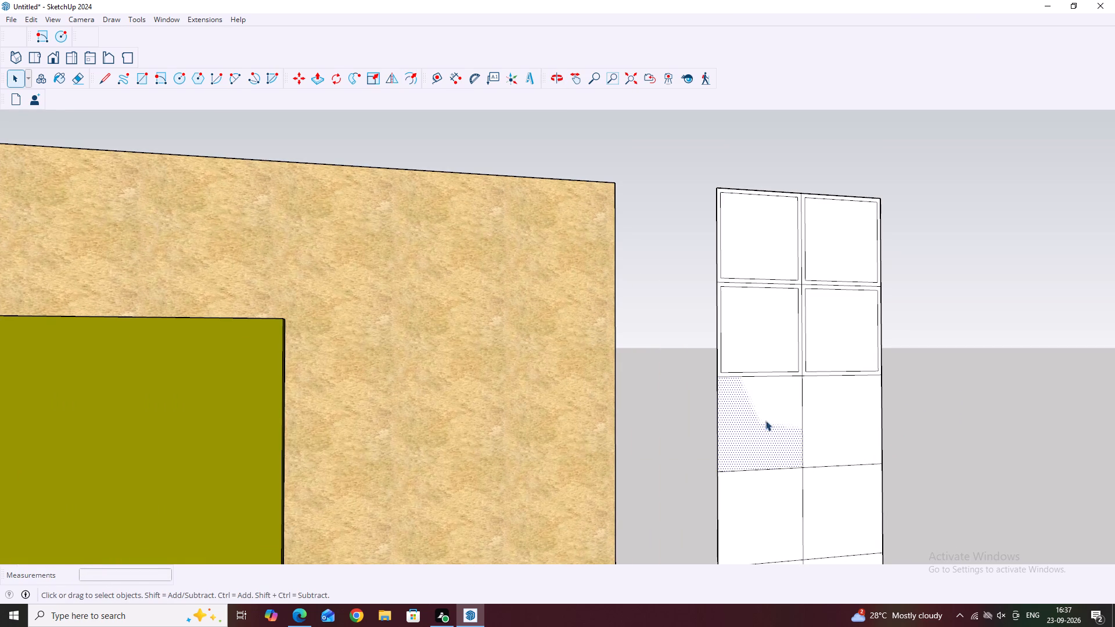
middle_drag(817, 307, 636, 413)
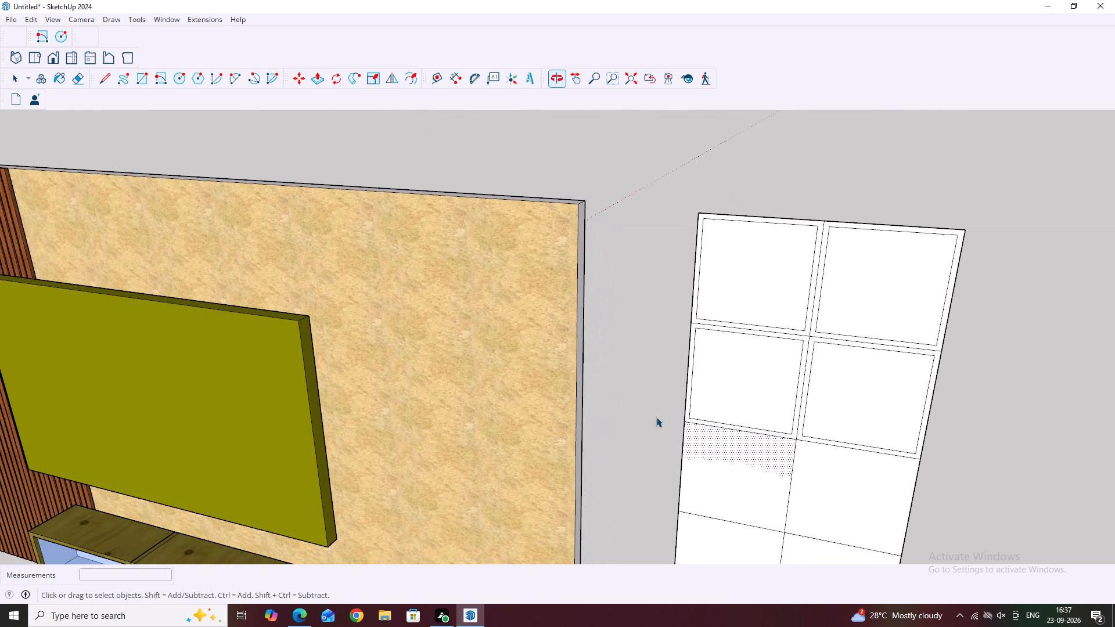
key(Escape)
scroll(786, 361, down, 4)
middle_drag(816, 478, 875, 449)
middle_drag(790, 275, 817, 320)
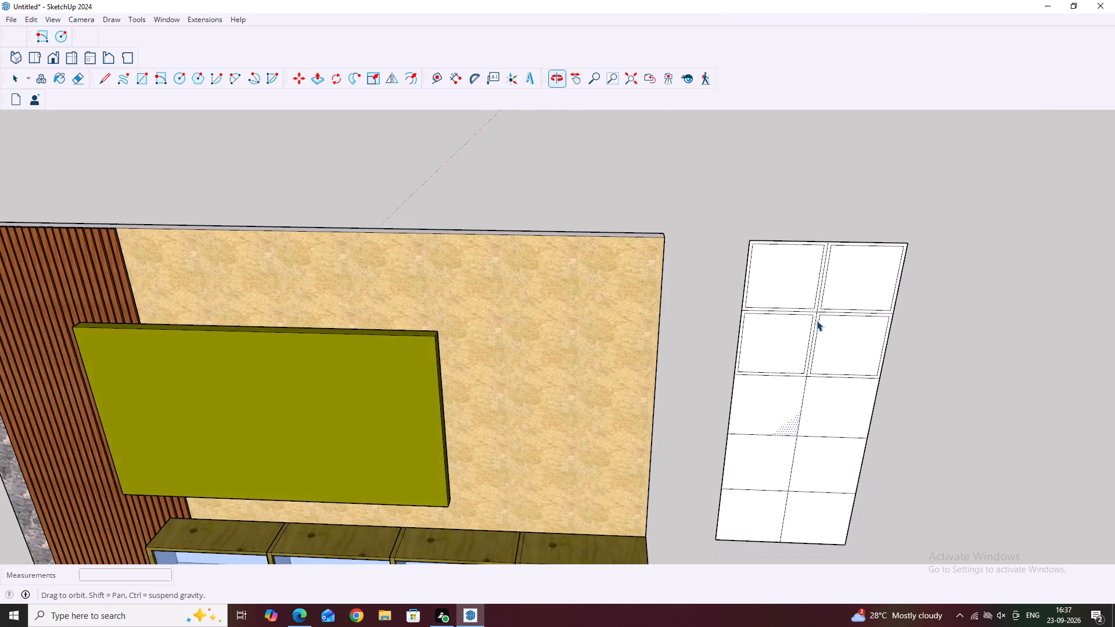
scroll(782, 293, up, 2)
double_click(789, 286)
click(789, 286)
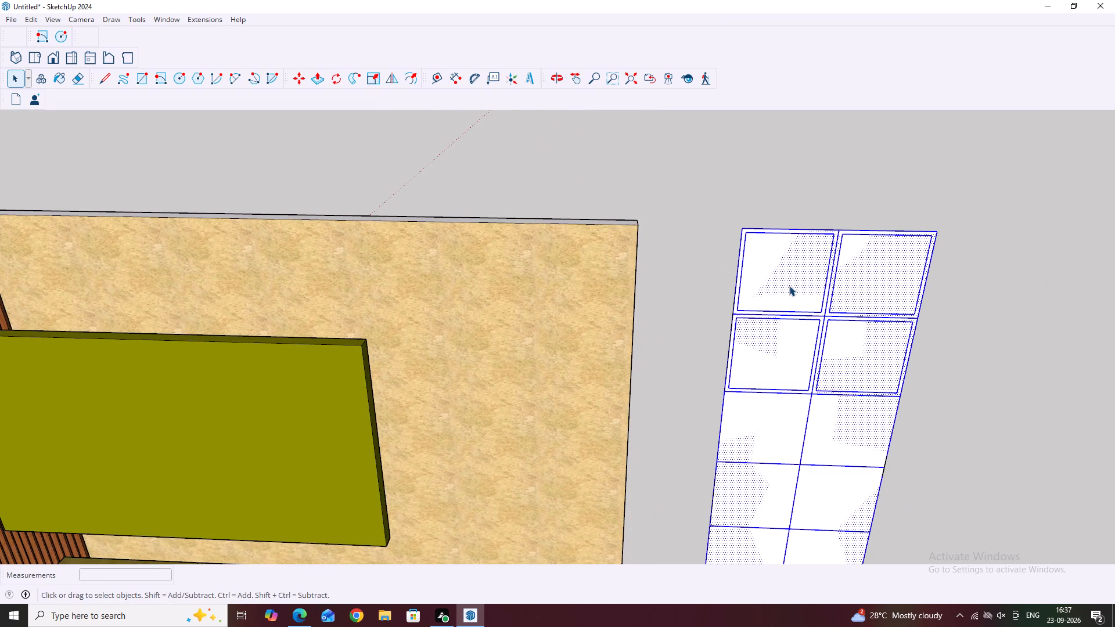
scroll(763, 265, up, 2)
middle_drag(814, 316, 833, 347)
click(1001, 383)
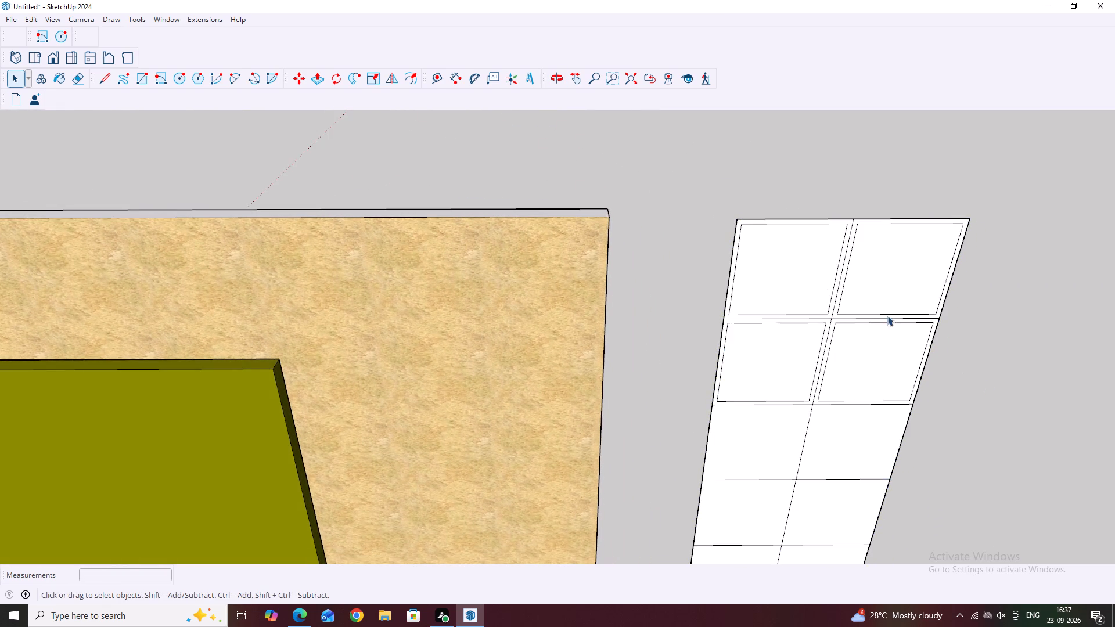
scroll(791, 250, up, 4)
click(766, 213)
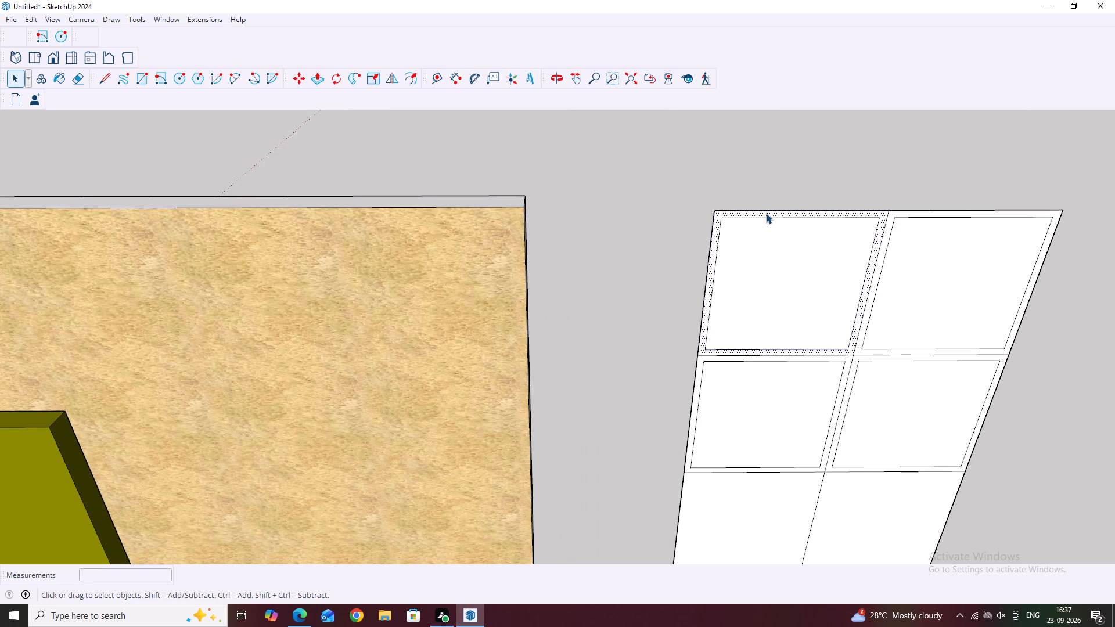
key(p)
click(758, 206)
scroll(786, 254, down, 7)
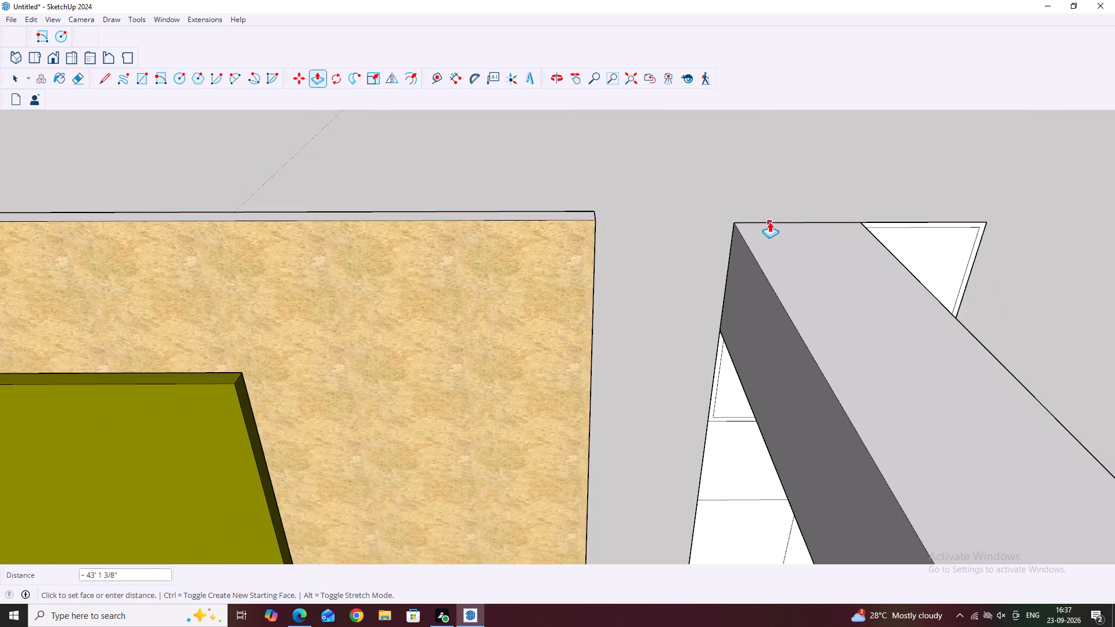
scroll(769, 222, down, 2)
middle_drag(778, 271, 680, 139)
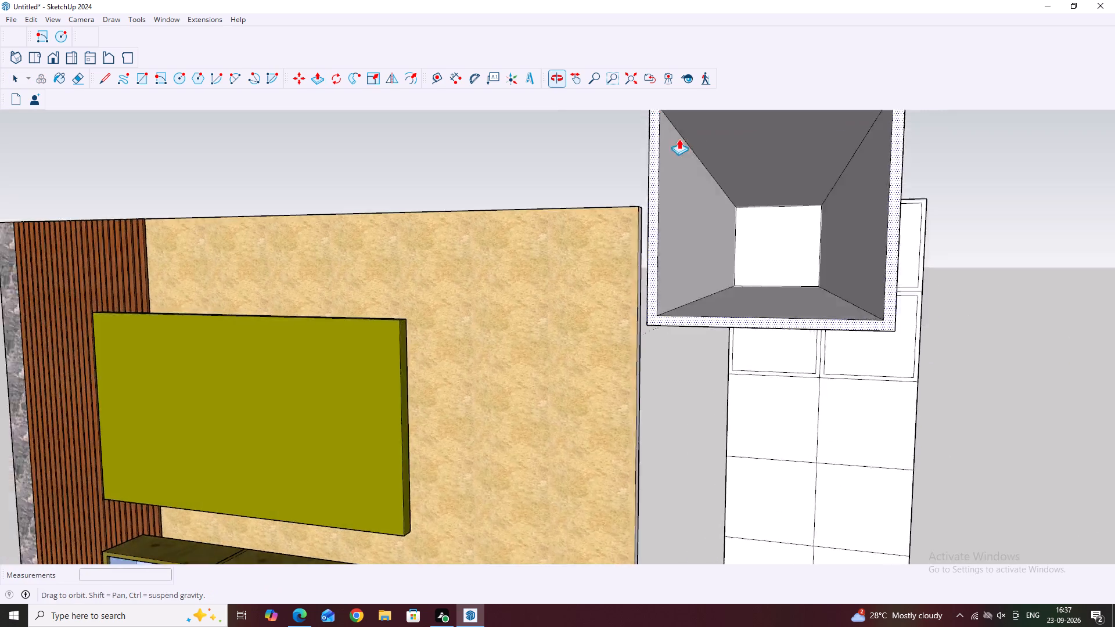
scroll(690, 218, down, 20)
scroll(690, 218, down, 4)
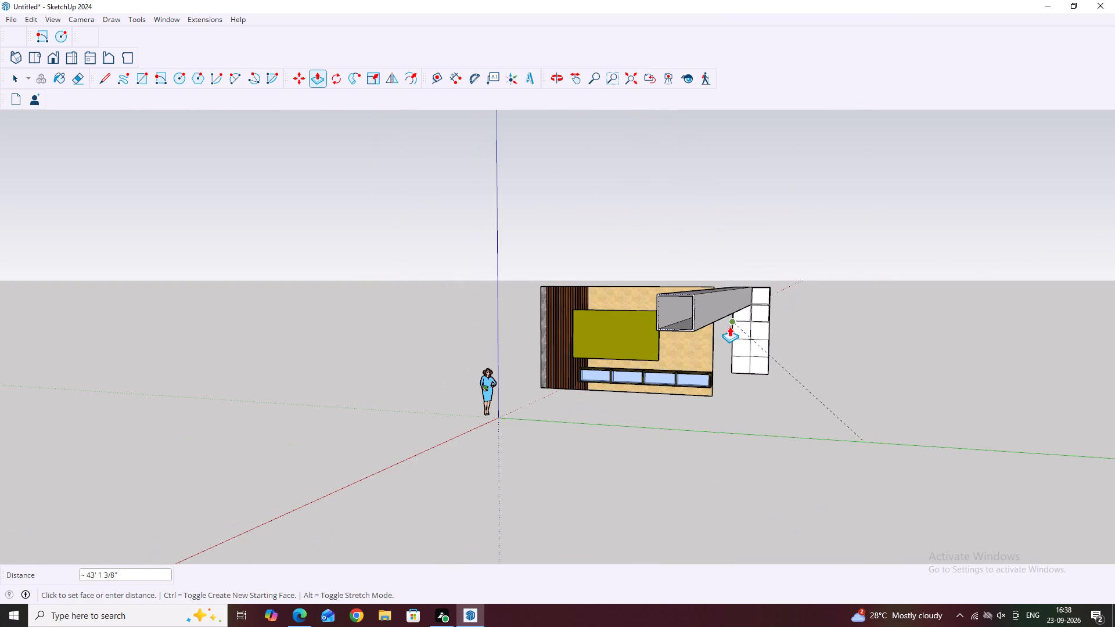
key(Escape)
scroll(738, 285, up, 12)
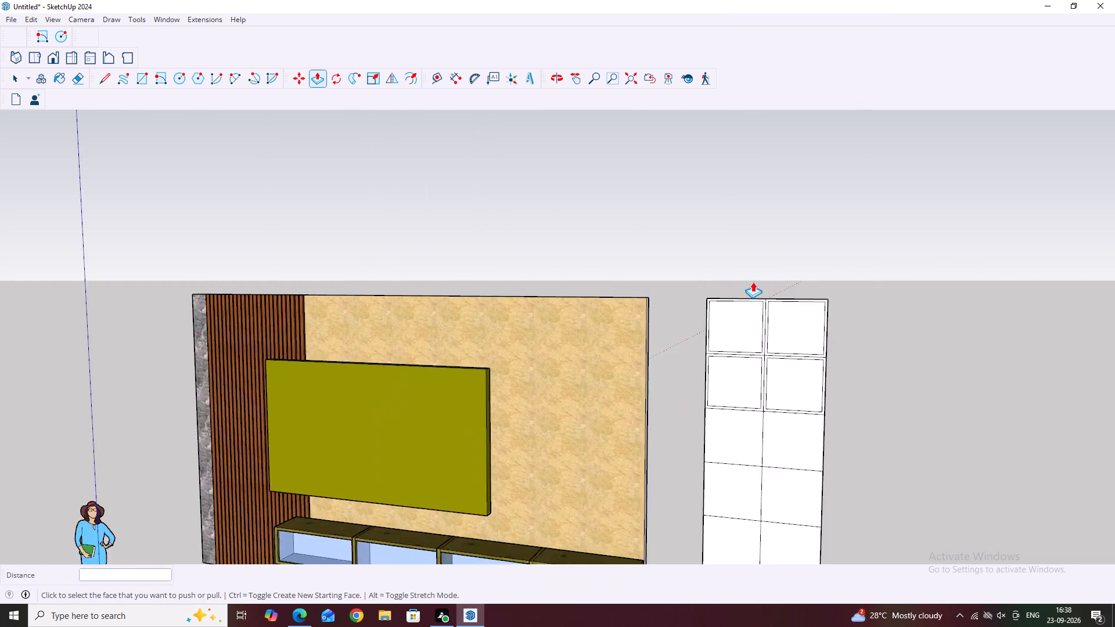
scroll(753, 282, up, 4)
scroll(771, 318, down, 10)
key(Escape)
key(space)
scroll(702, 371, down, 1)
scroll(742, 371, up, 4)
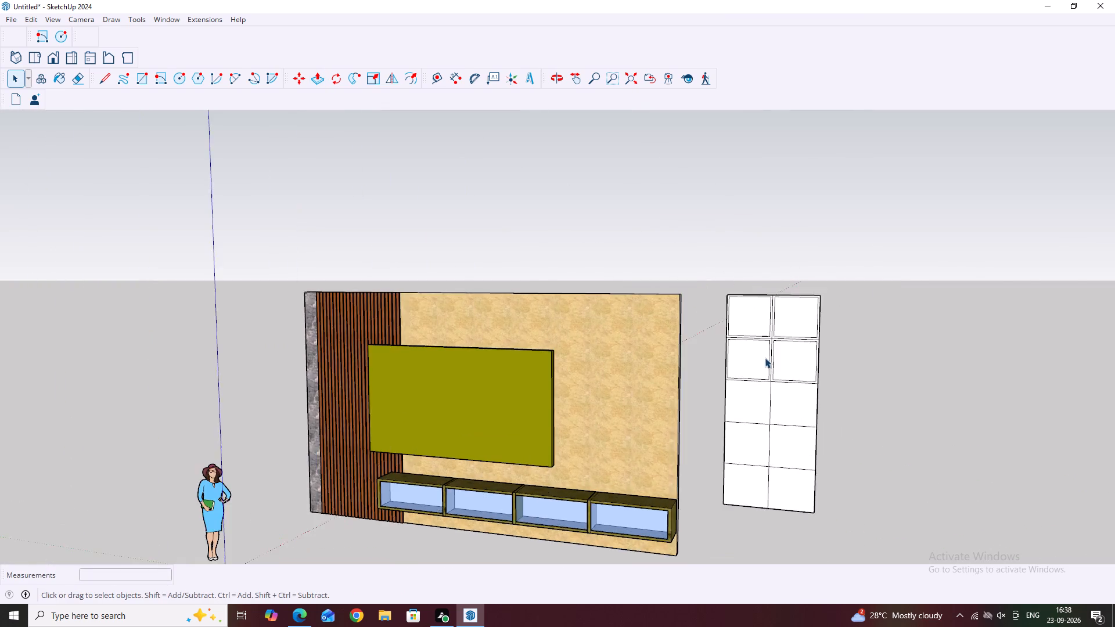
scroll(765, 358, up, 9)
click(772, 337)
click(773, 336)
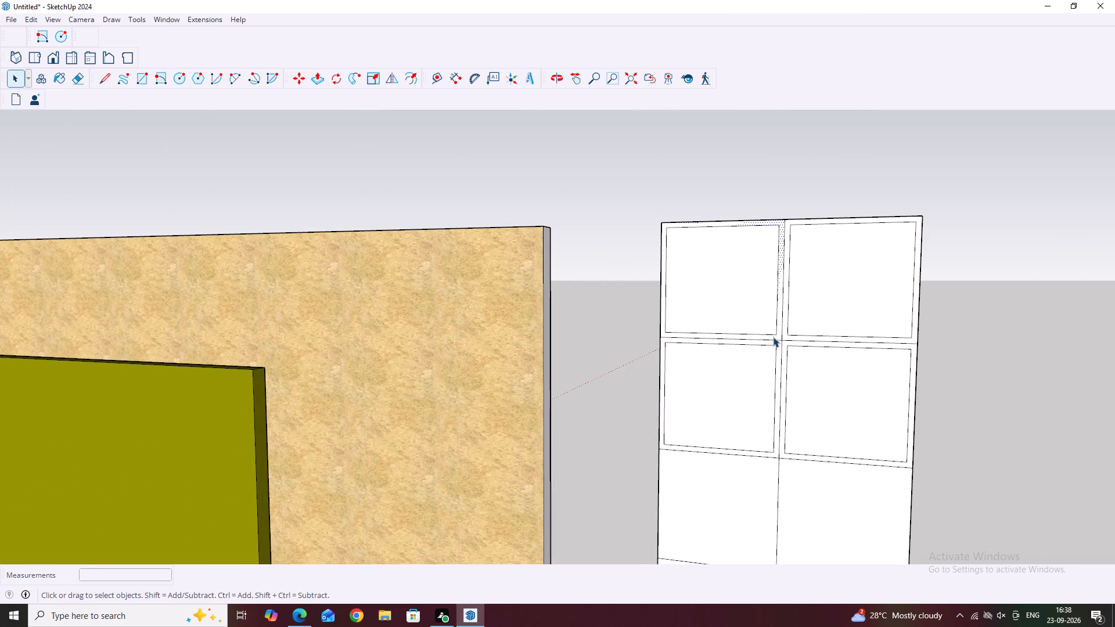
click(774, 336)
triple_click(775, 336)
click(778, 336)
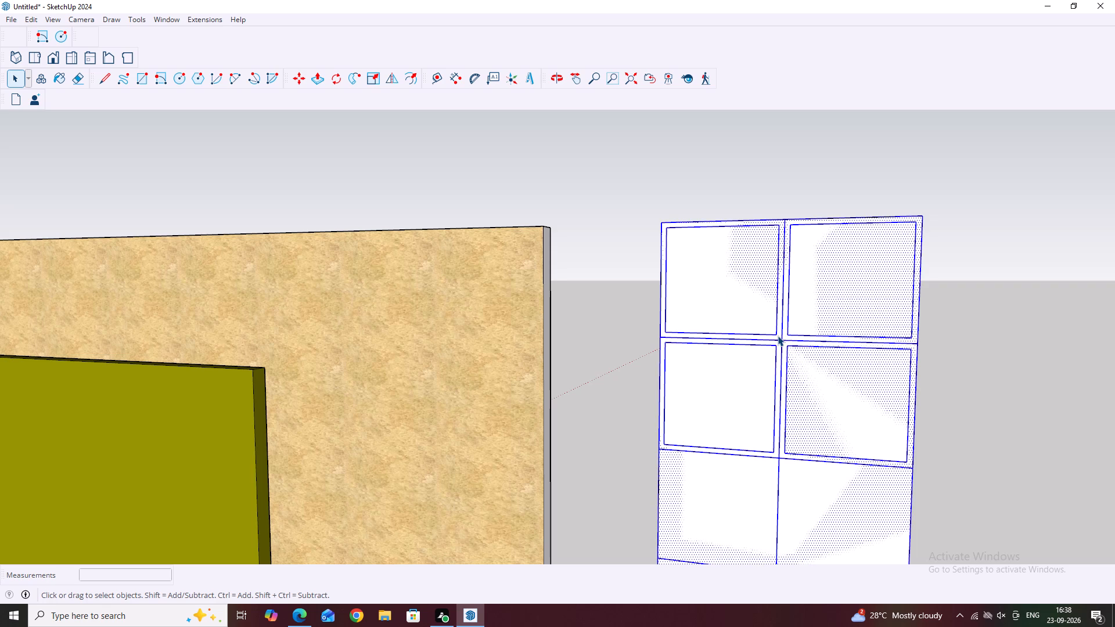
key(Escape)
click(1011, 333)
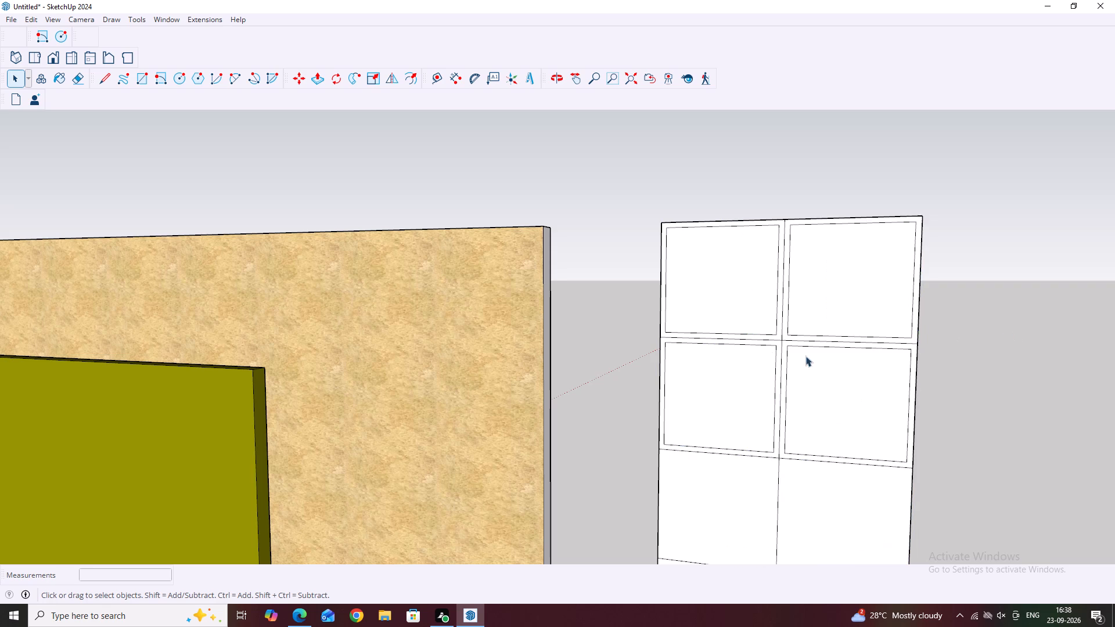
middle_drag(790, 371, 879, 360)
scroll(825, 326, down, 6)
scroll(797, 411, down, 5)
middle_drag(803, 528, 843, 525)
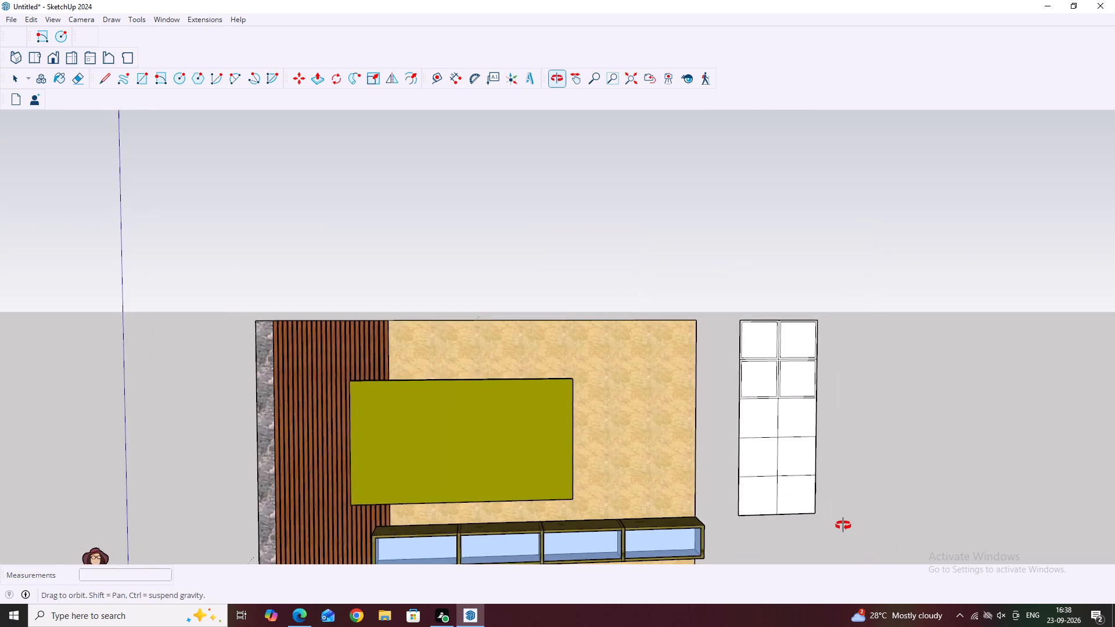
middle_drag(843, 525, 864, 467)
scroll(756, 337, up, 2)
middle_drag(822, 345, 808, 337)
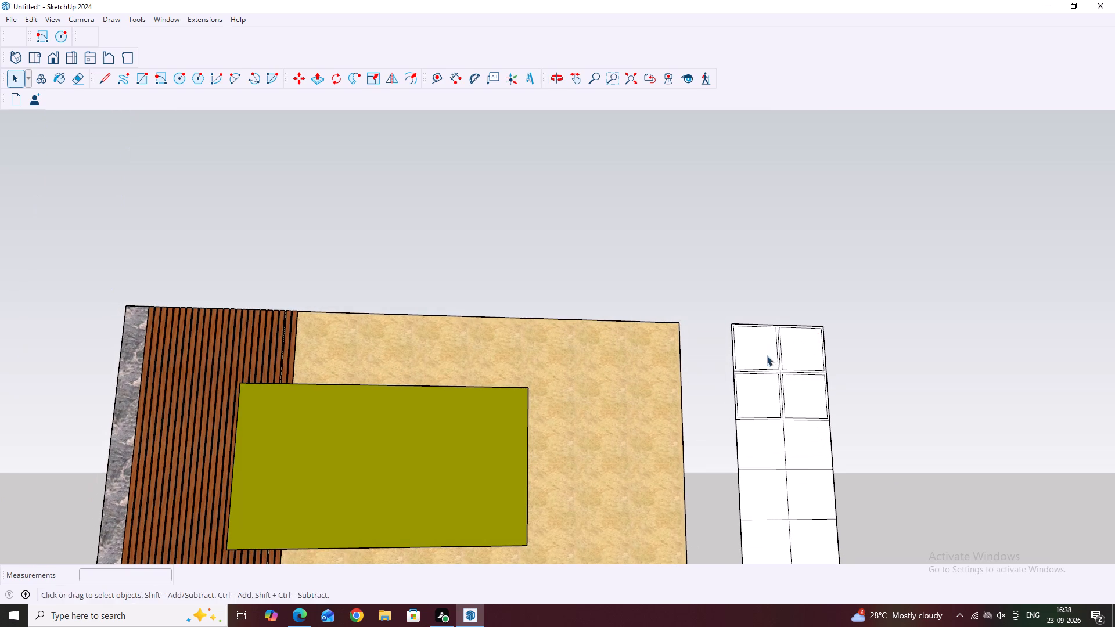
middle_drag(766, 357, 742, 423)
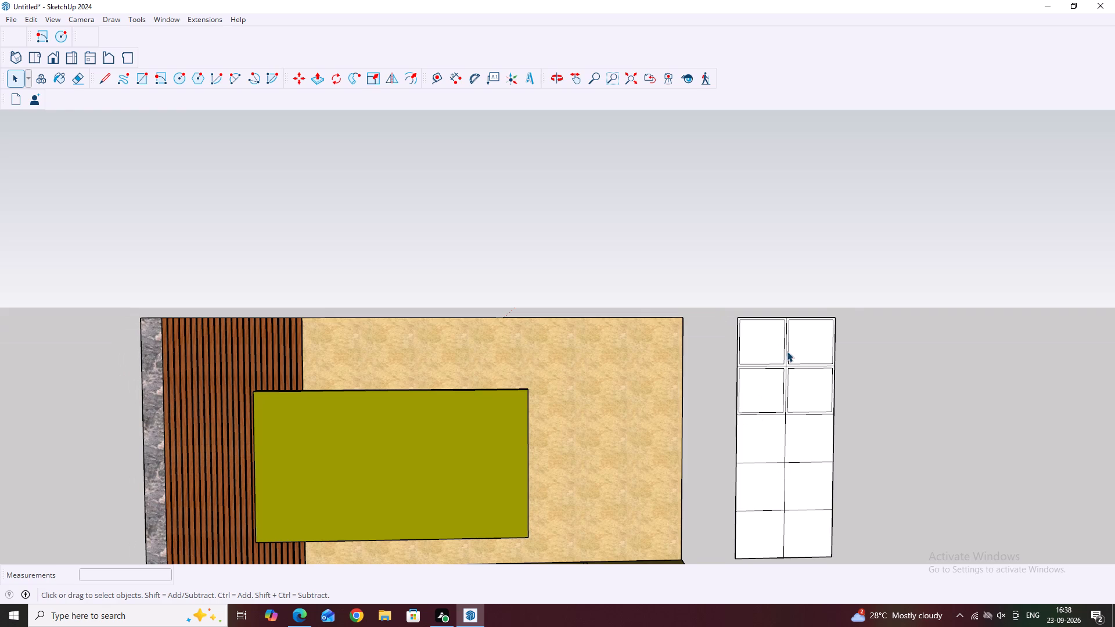
Undo the side panel's 1" cell borders and preceding edits, back to the inset outer border with its dividing lines.
scroll(787, 351, up, 3)
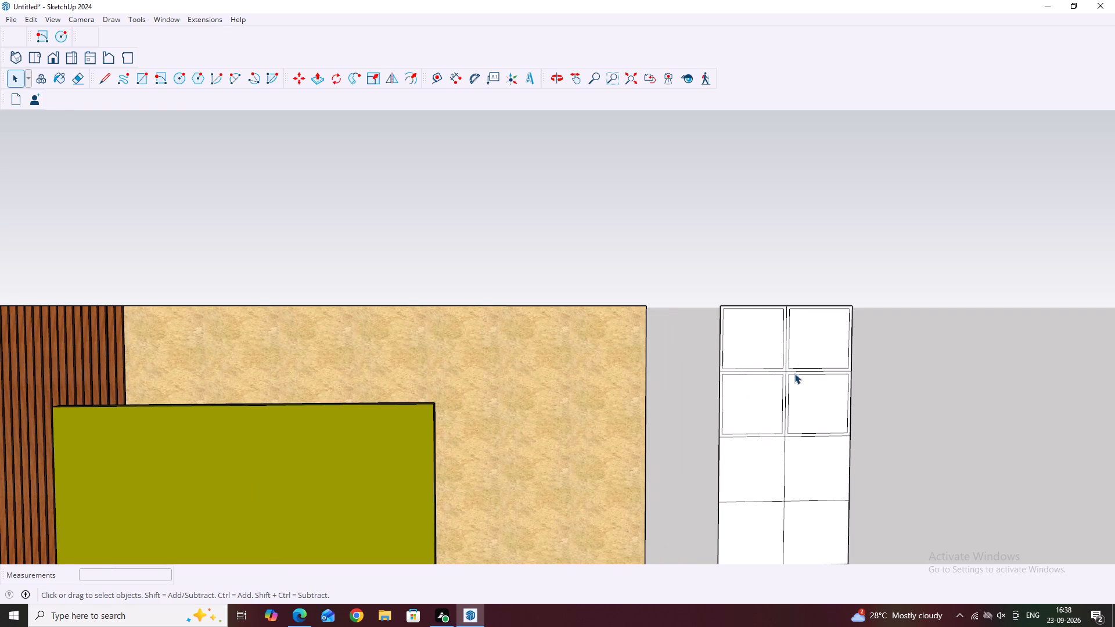
scroll(780, 371, up, 5)
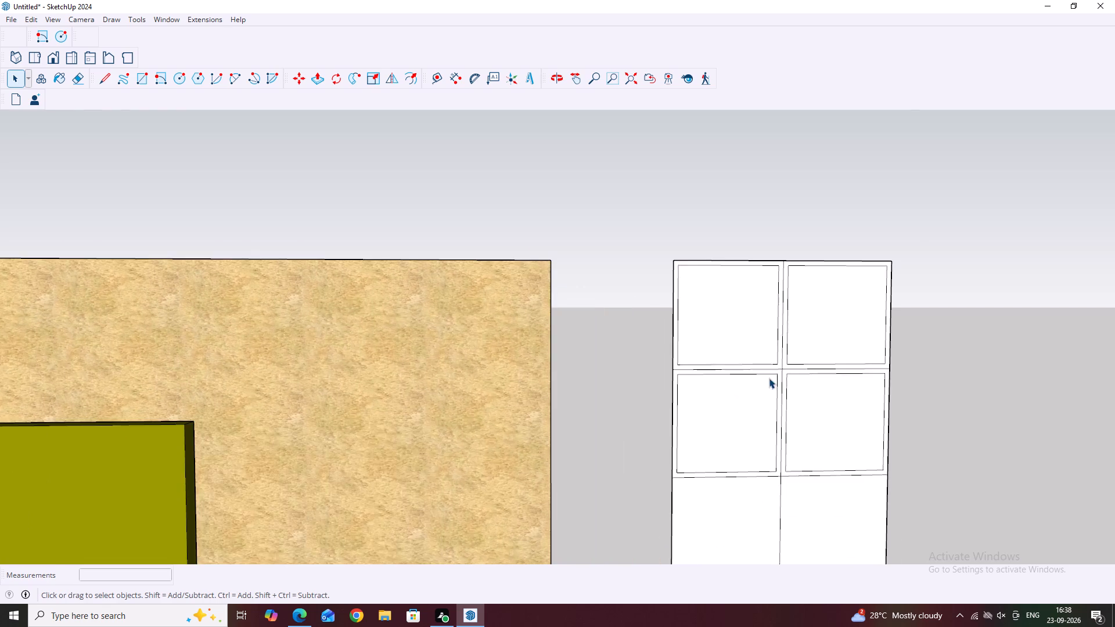
scroll(769, 378, up, 3)
middle_drag(744, 314, 729, 370)
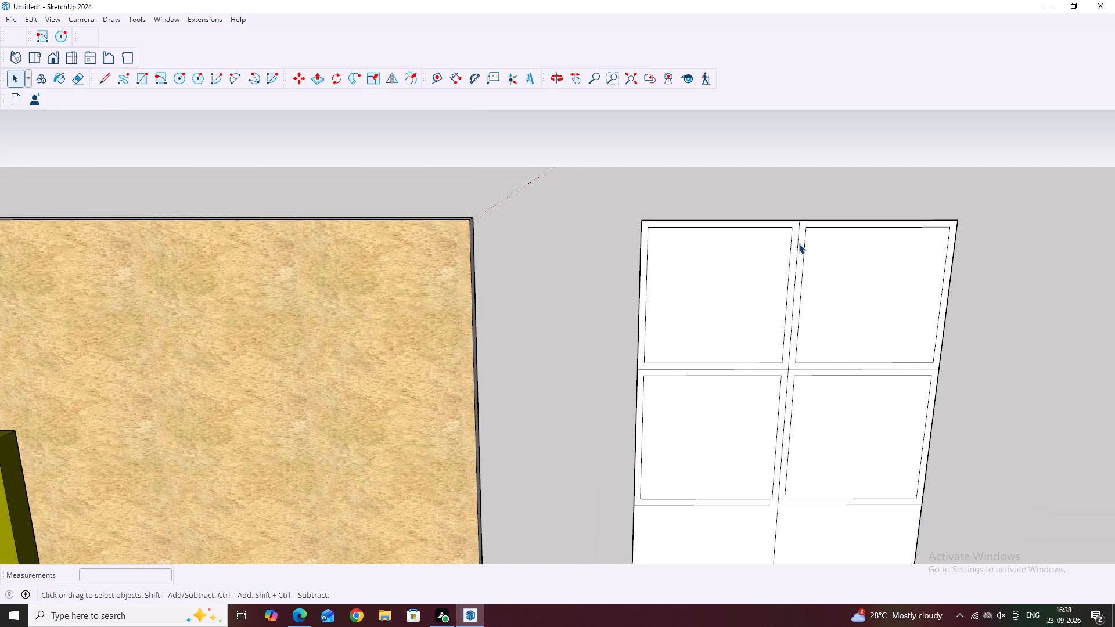
scroll(790, 317, down, 1)
key(ctrl+z)
key(ctrl+z)
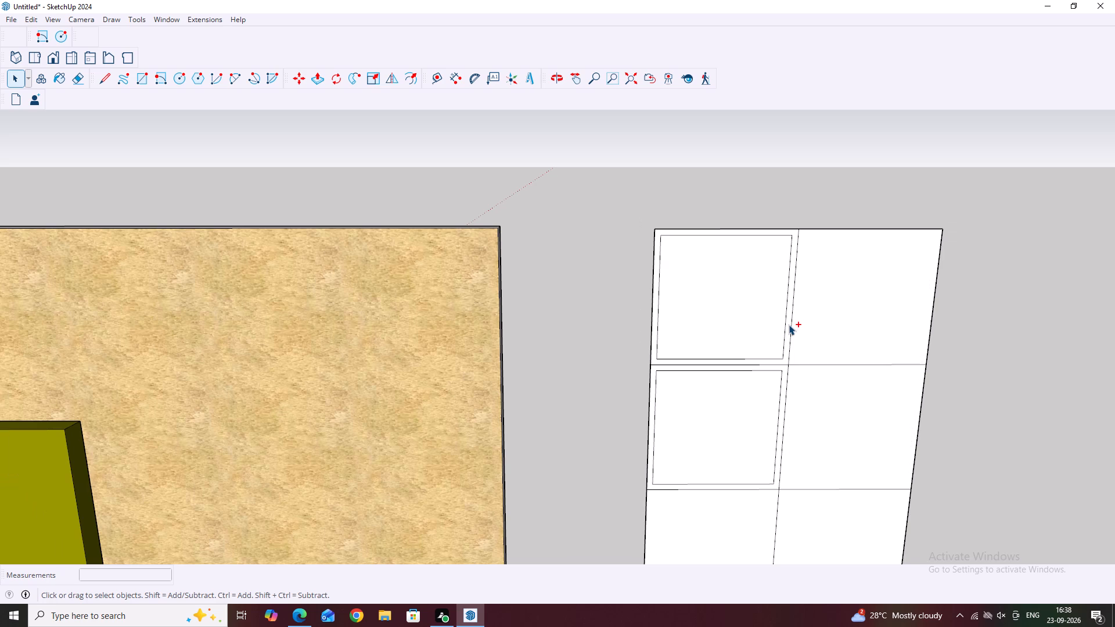
key(ctrl+z)
key(ctrl+z)
key(ctrl+z)
key(ctrl+z)
key(ctrl+z)
key(ctrl+z)
ctrl+scroll(767, 322, down, 4)
key(ctrl+z)
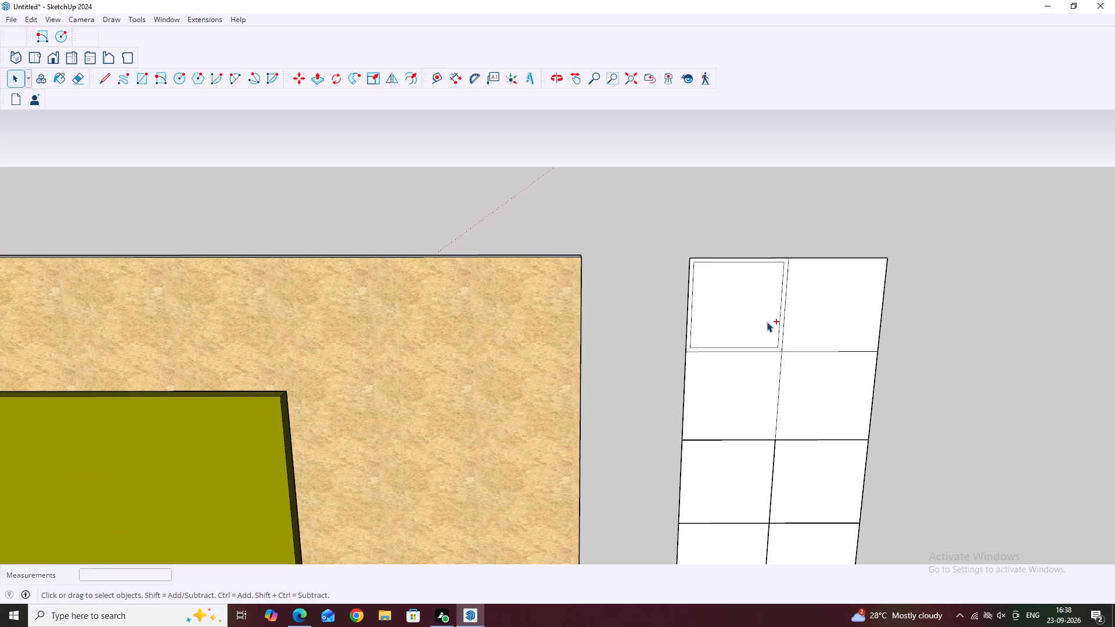
key(ctrl+z)
key(ctrl+z)
key(ctrl+z)
key(ctrl+z)
key(ctrl+z)
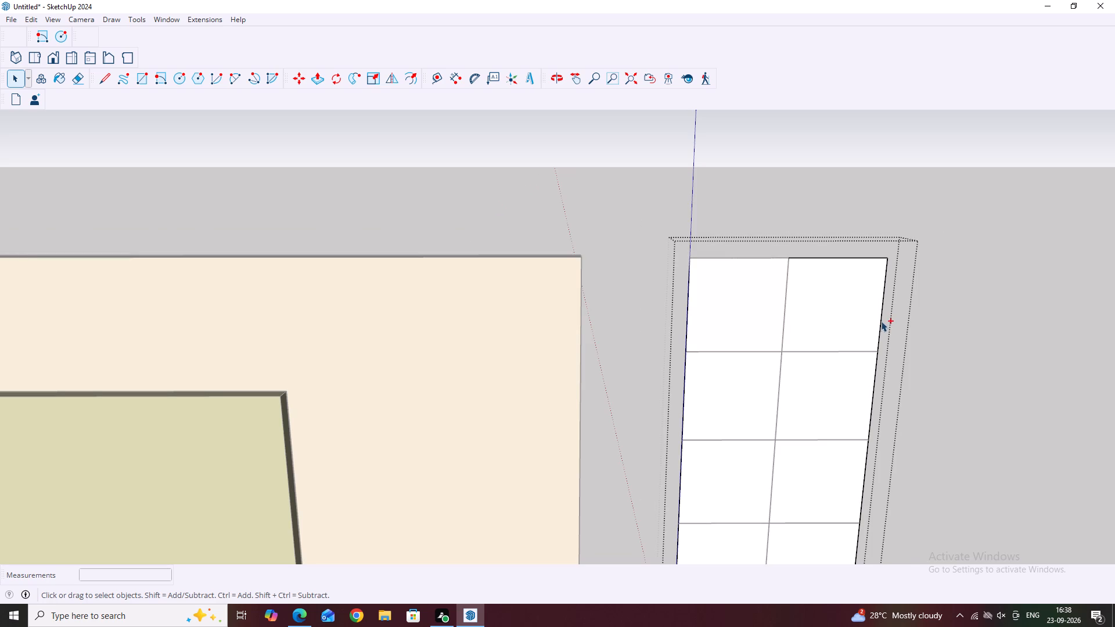
key(ctrl+z)
key(ctrl+z)
key(ctrl+z)
key(ctrl+z)
key(ctrl+z)
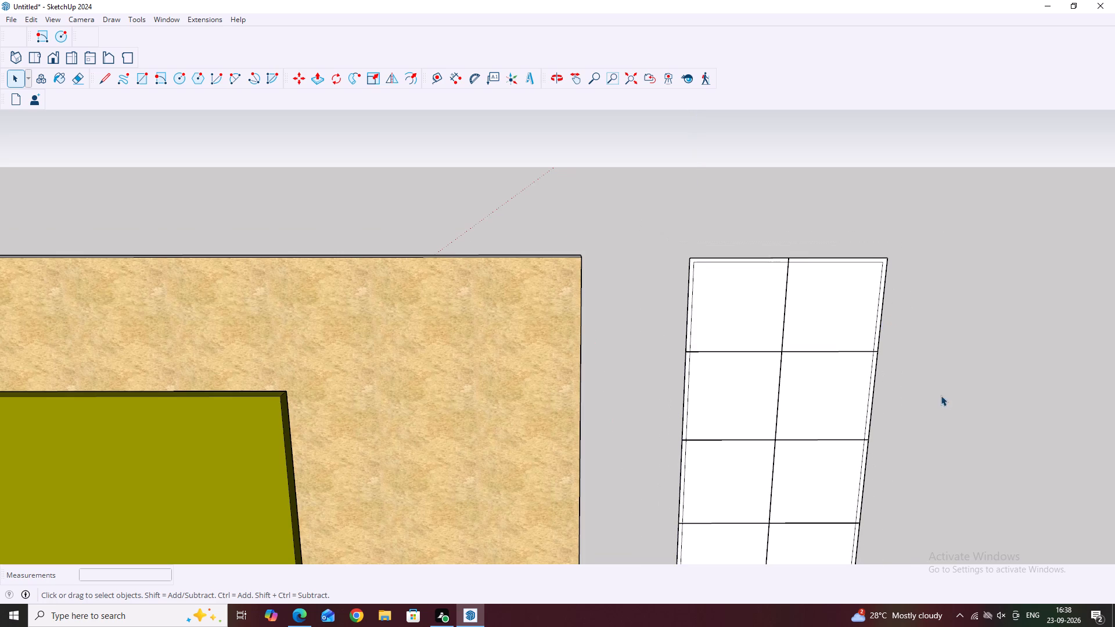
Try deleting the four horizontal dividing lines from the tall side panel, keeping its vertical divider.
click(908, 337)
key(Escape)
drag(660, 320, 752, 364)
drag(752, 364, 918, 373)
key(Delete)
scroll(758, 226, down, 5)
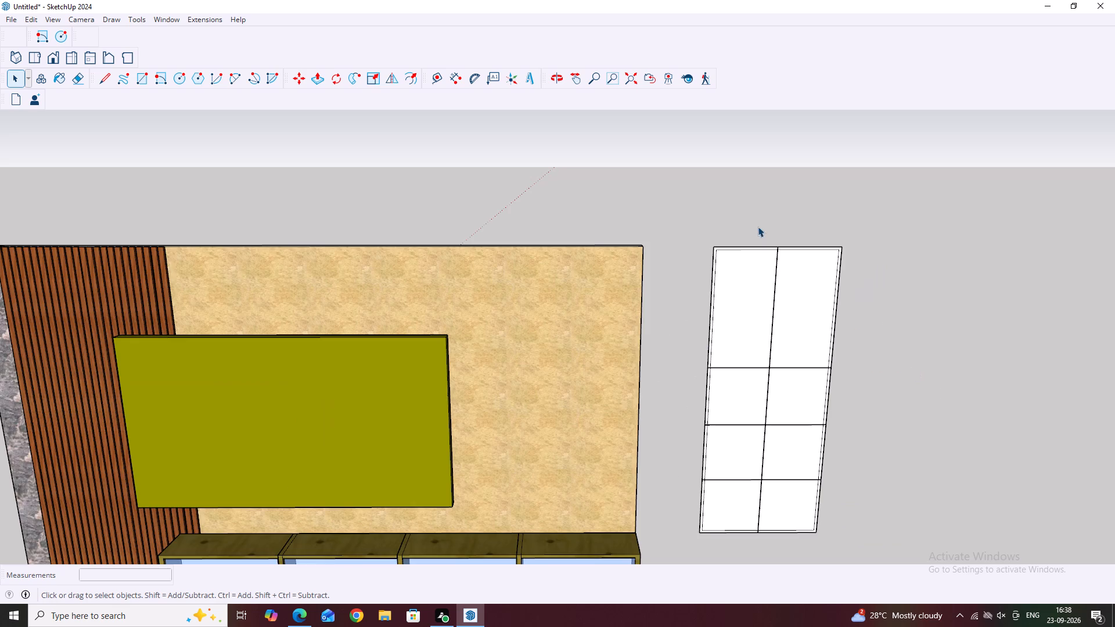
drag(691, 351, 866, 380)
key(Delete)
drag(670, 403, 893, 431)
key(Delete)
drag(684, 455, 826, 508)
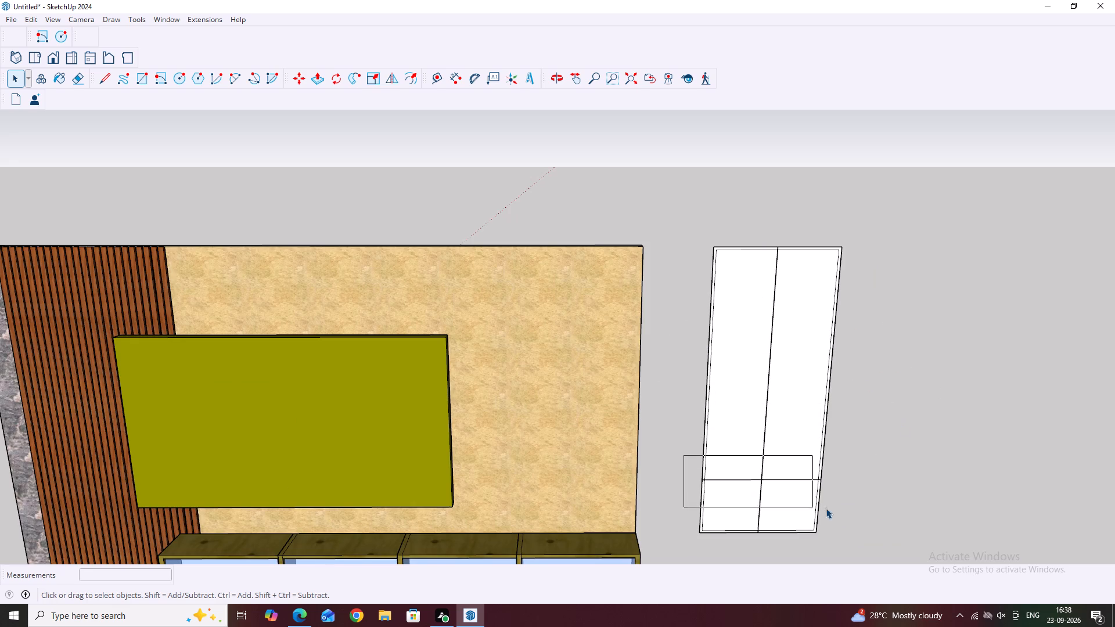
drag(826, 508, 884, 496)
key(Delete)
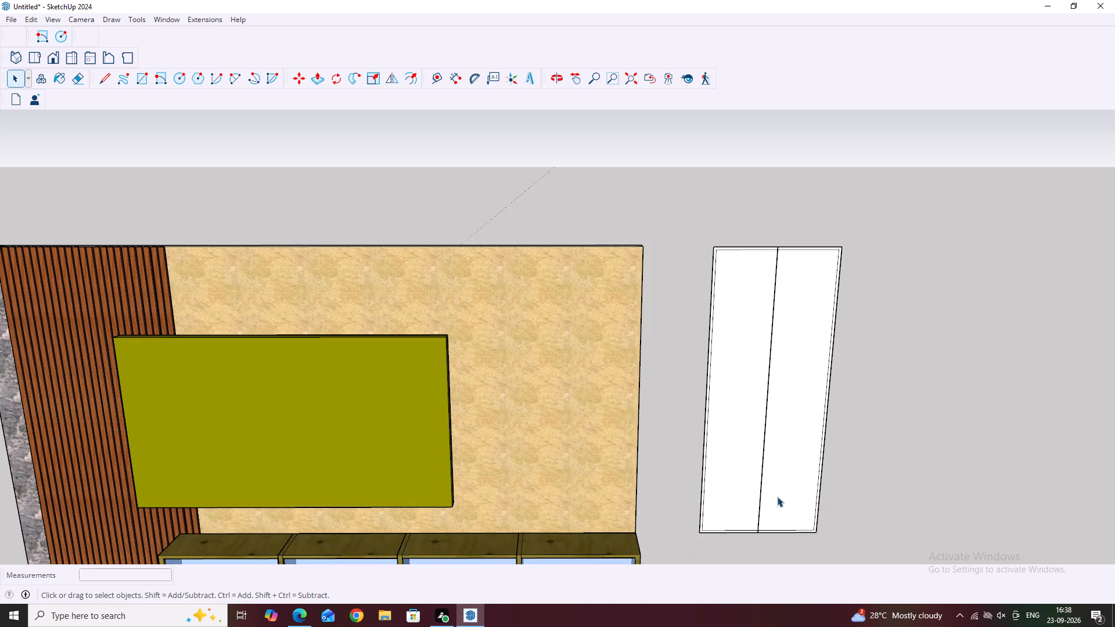
Examine the side panel's inset outer border and vertical divider, checking which edges belong to the same group.
scroll(768, 254, up, 3)
scroll(715, 251, up, 4)
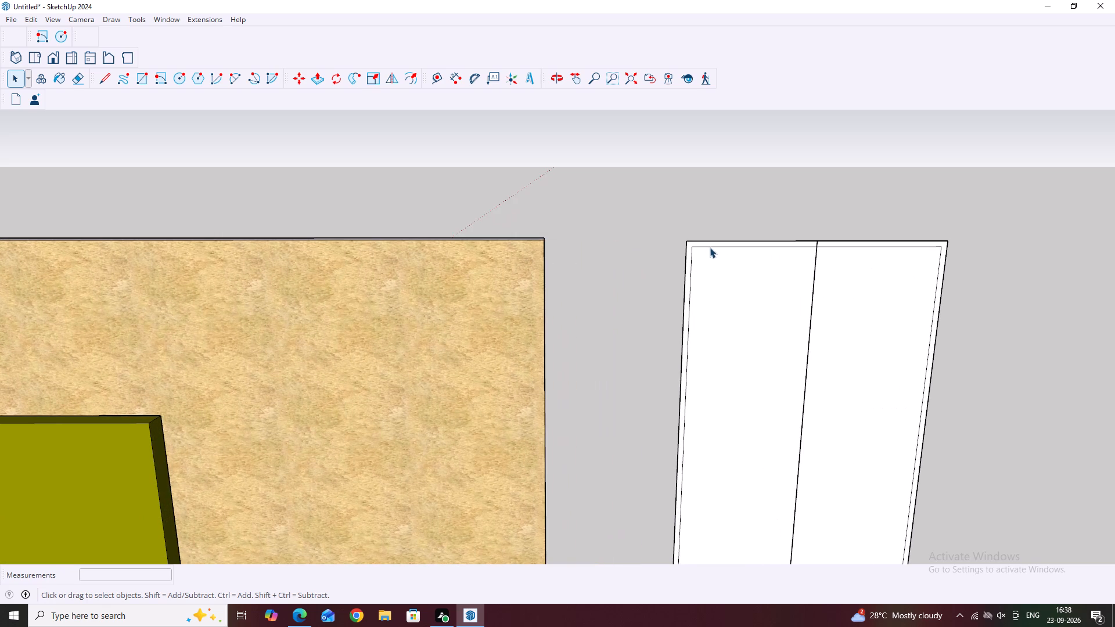
click(711, 246)
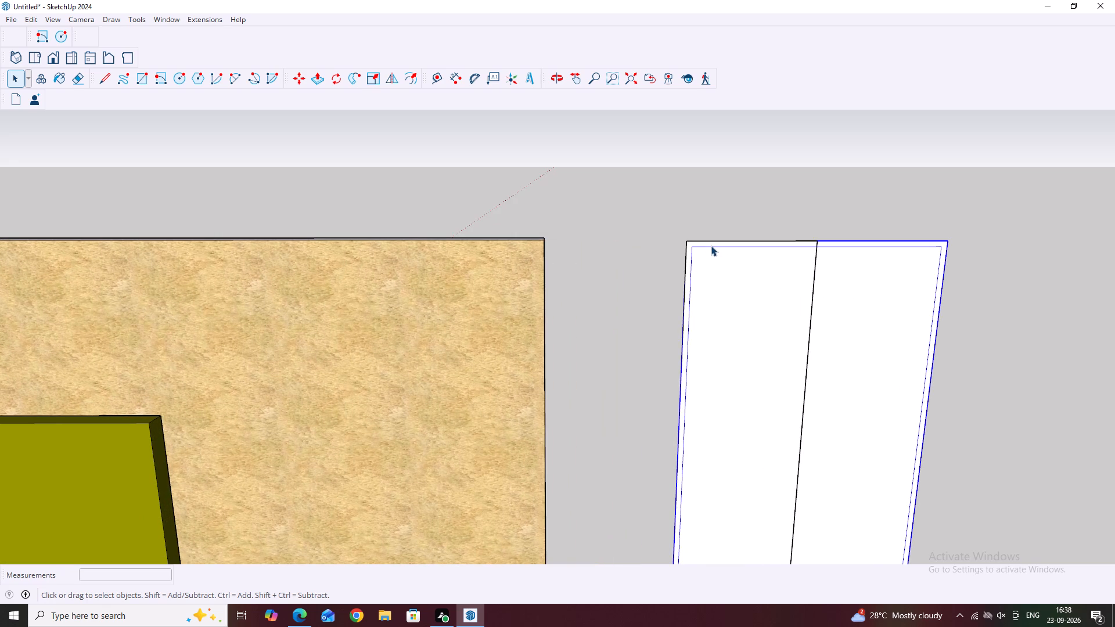
scroll(796, 226, up, 1)
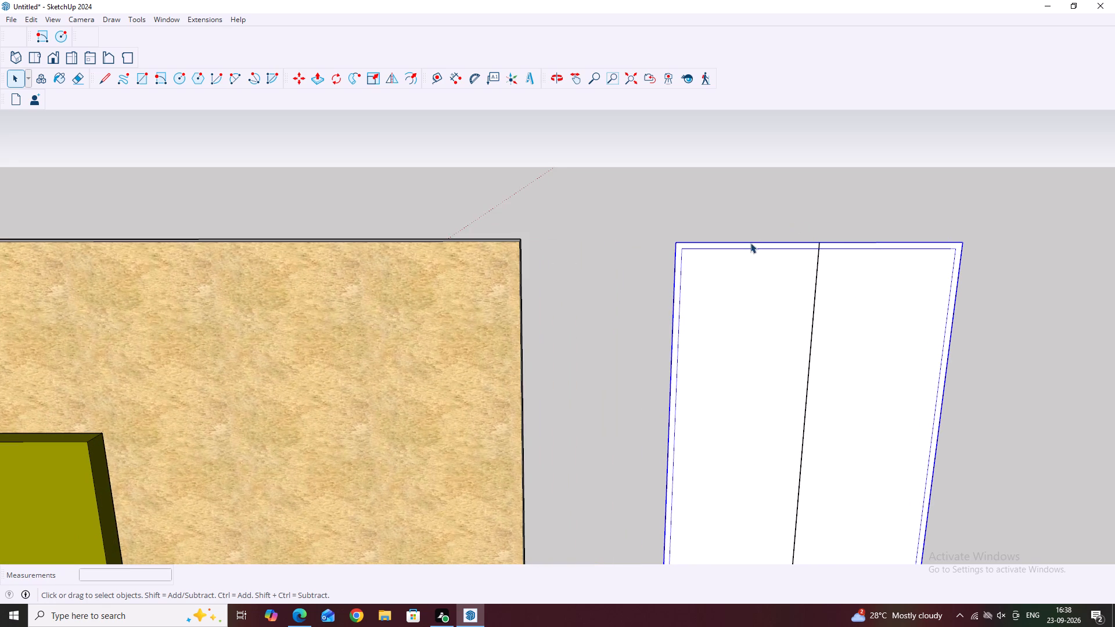
scroll(767, 260, down, 5)
middle_drag(865, 309, 815, 240)
scroll(738, 255, down, 2)
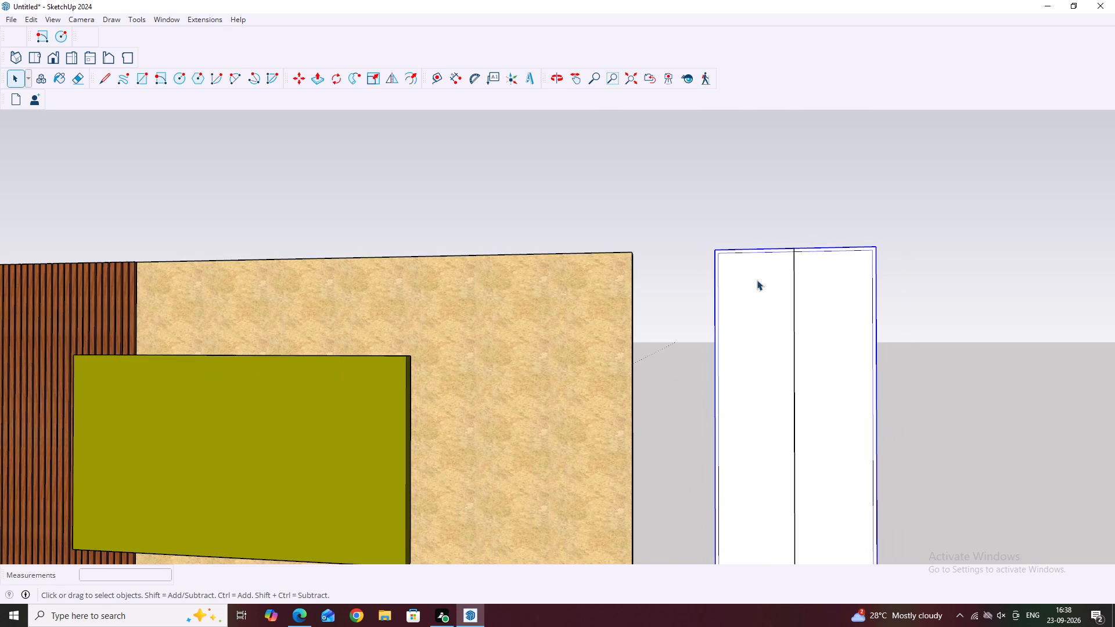
key(Escape)
click(924, 340)
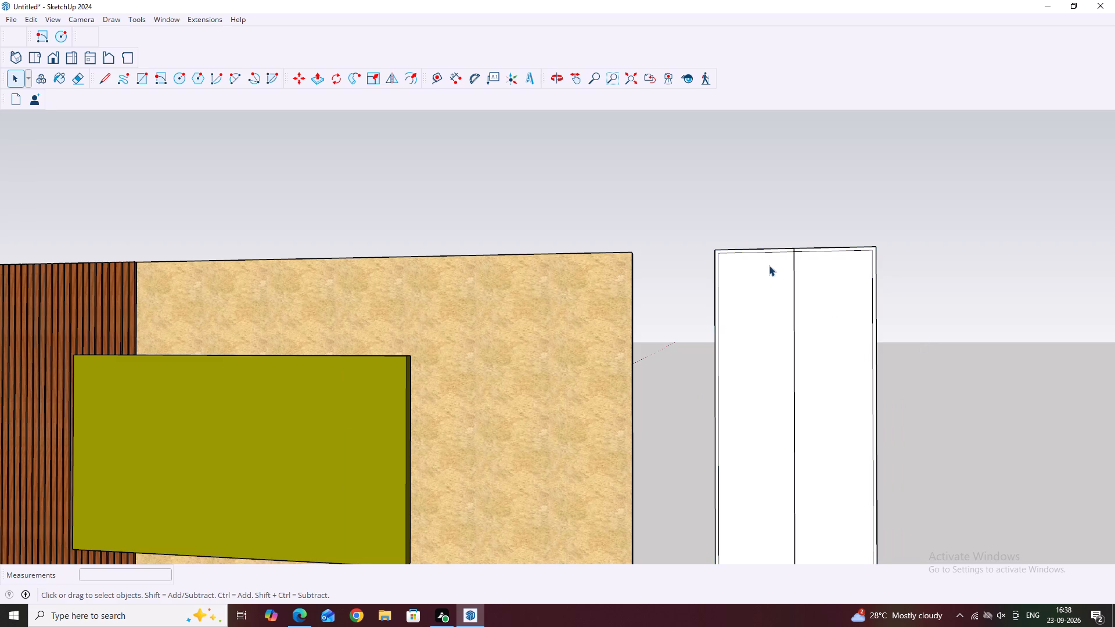
scroll(749, 245, up, 2)
click(746, 254)
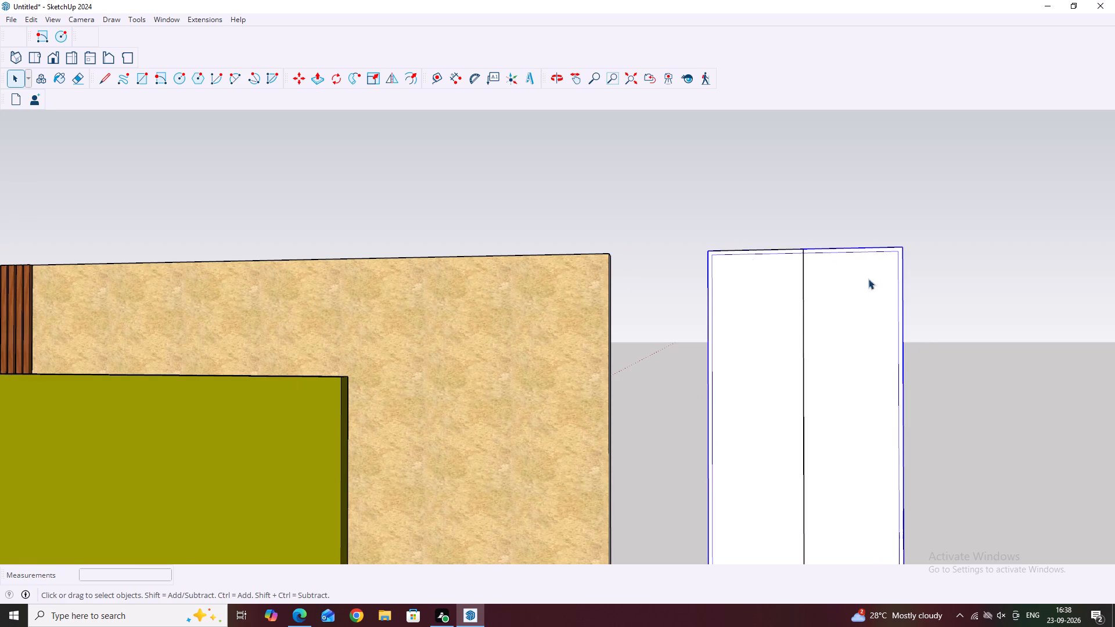
scroll(896, 279, down, 10)
double_click(912, 323)
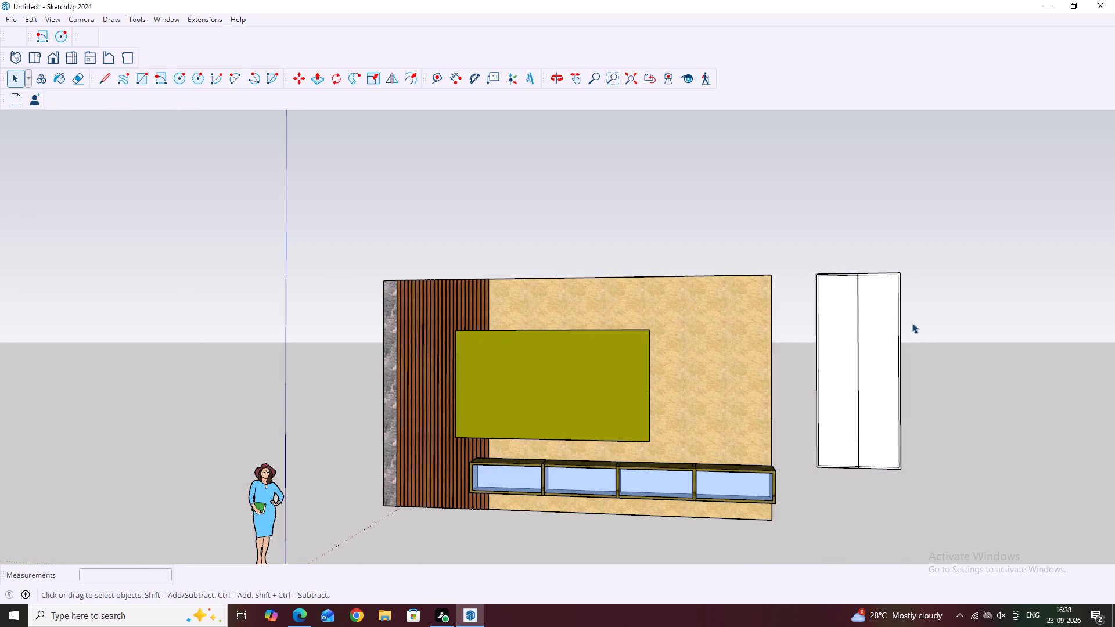
scroll(822, 287, up, 5)
middle_drag(816, 276, 848, 330)
scroll(857, 336, down, 5)
middle_drag(848, 330, 857, 336)
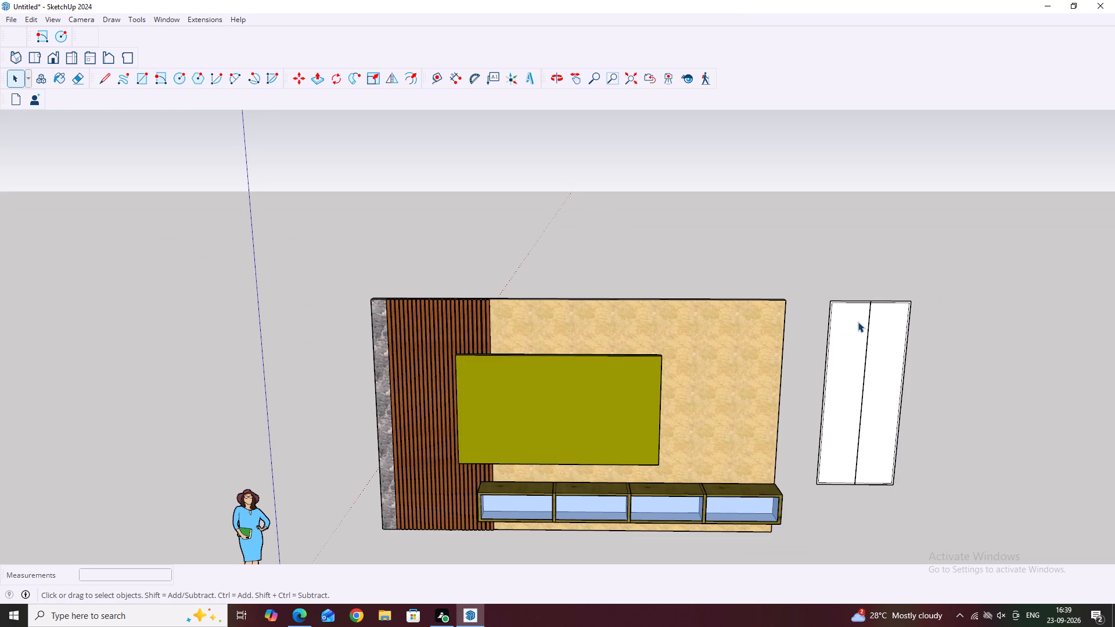
scroll(890, 309, up, 6)
middle_drag(887, 340, 853, 291)
scroll(836, 297, up, 6)
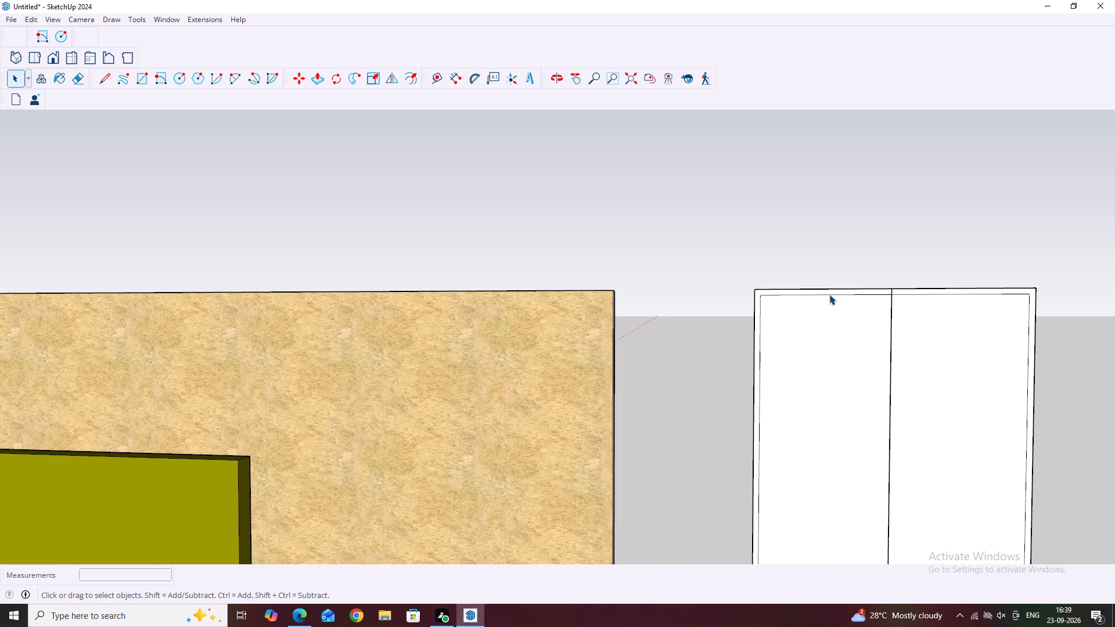
scroll(748, 287, up, 3)
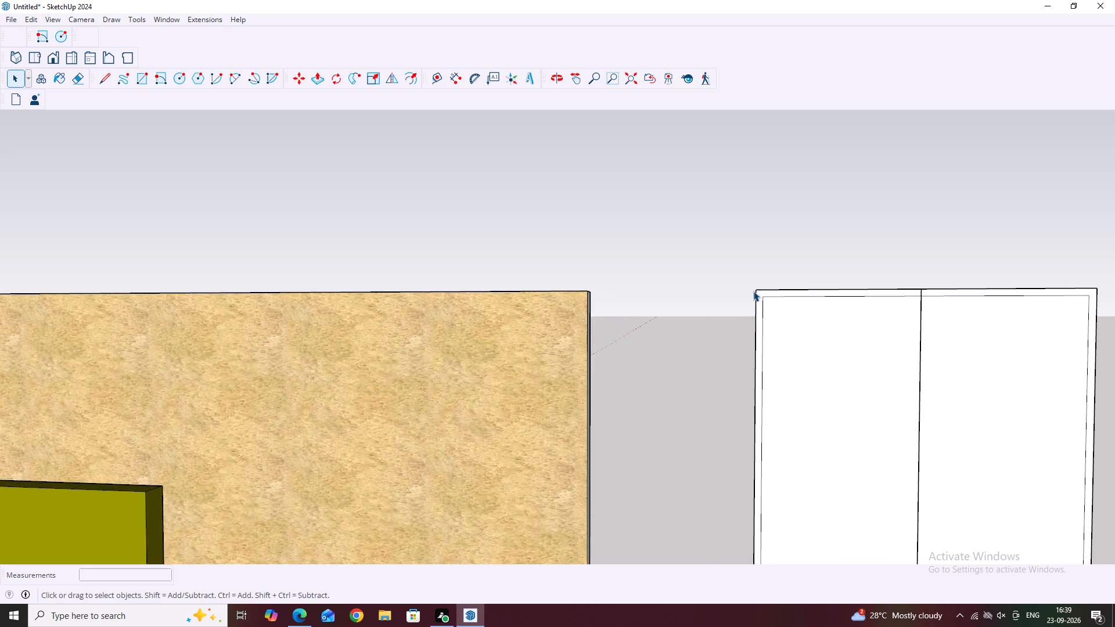
scroll(753, 291, up, 2)
scroll(756, 286, down, 4)
scroll(790, 337, down, 4)
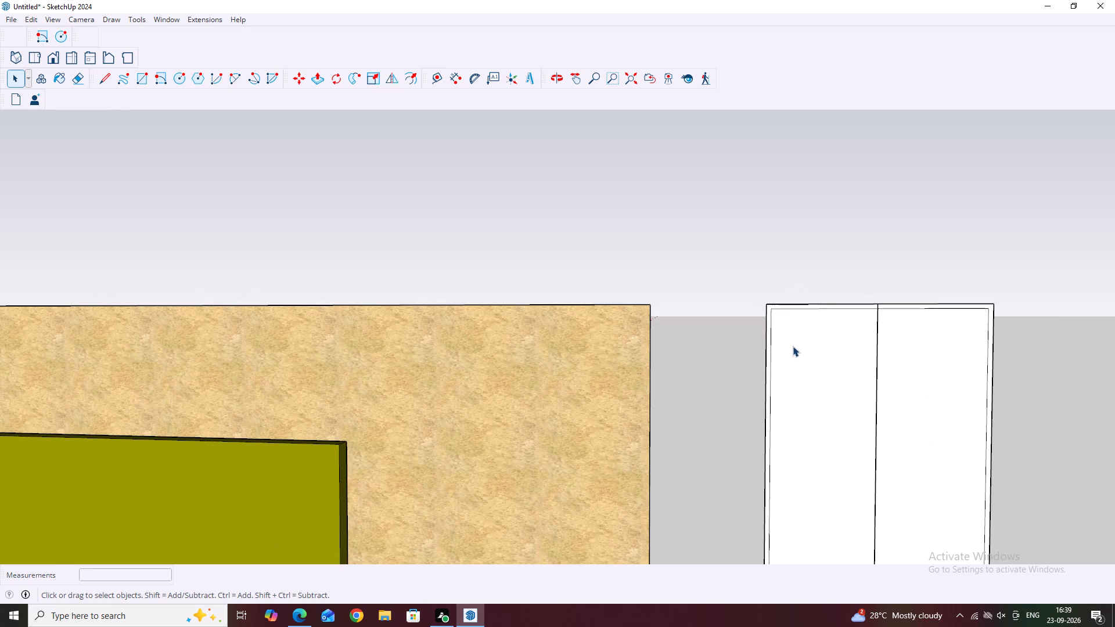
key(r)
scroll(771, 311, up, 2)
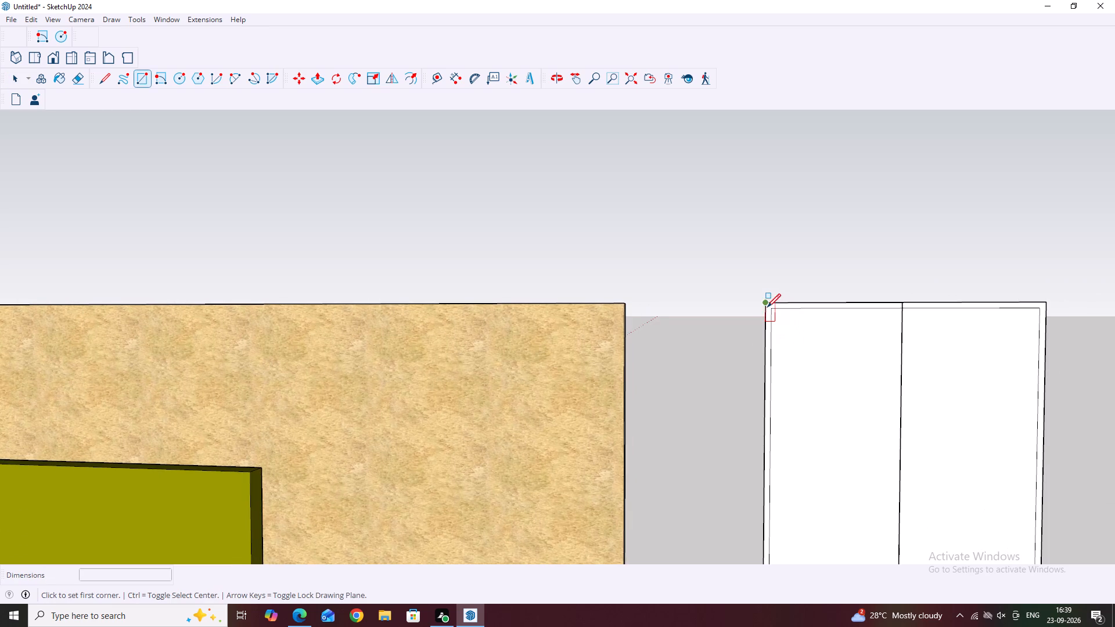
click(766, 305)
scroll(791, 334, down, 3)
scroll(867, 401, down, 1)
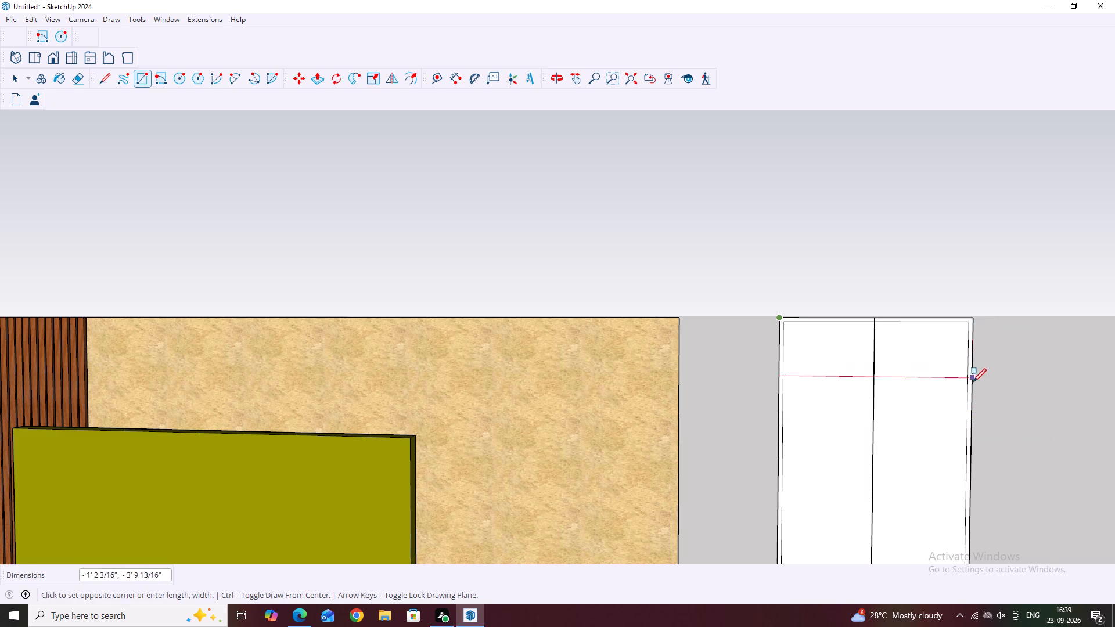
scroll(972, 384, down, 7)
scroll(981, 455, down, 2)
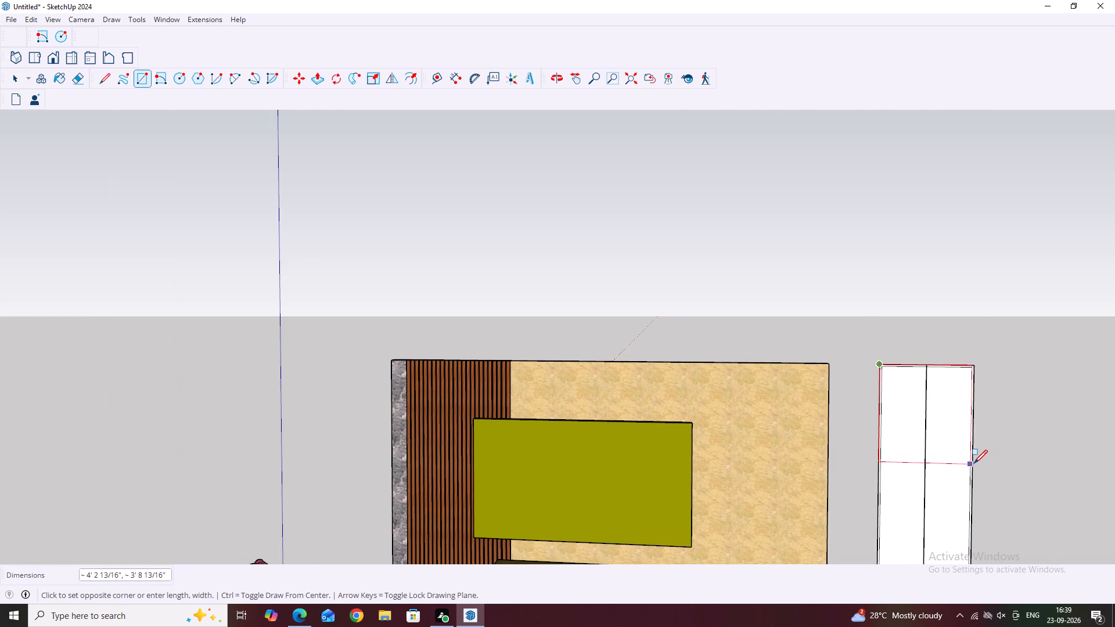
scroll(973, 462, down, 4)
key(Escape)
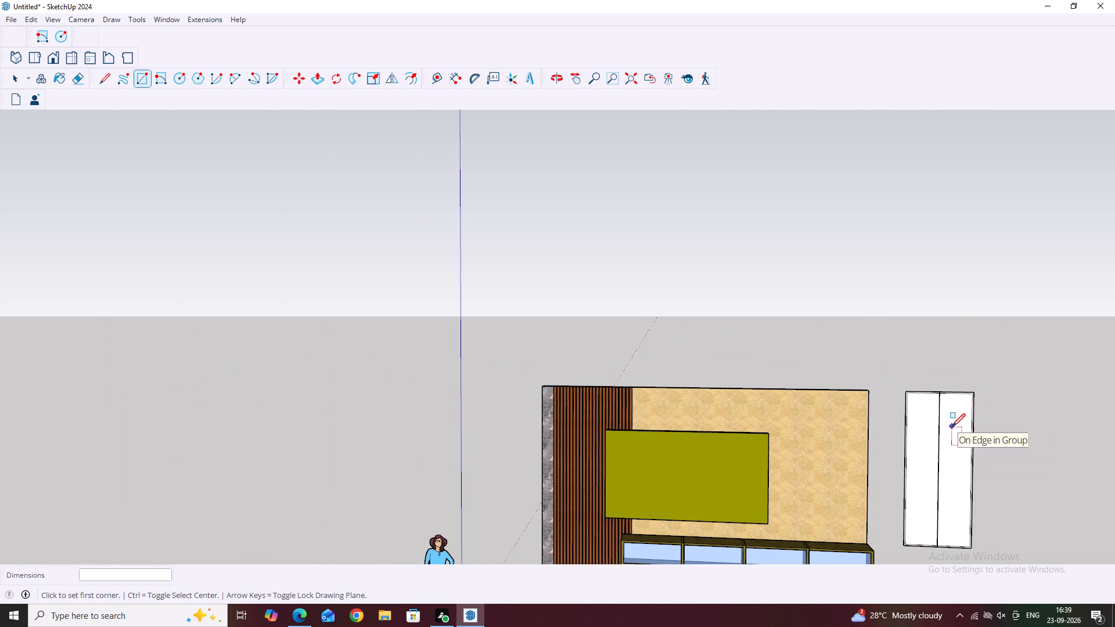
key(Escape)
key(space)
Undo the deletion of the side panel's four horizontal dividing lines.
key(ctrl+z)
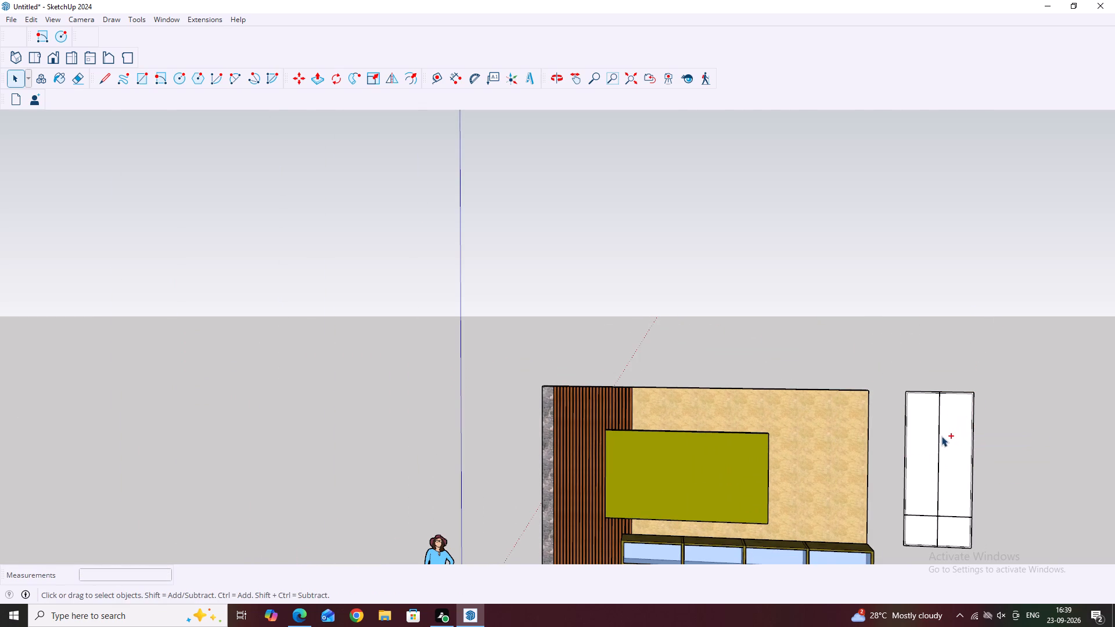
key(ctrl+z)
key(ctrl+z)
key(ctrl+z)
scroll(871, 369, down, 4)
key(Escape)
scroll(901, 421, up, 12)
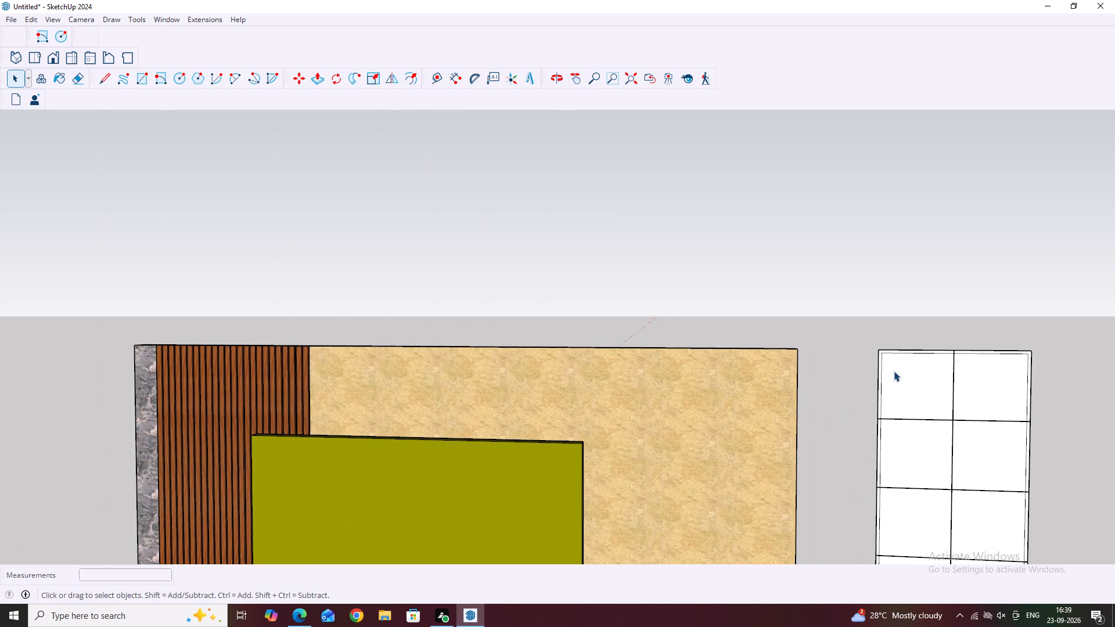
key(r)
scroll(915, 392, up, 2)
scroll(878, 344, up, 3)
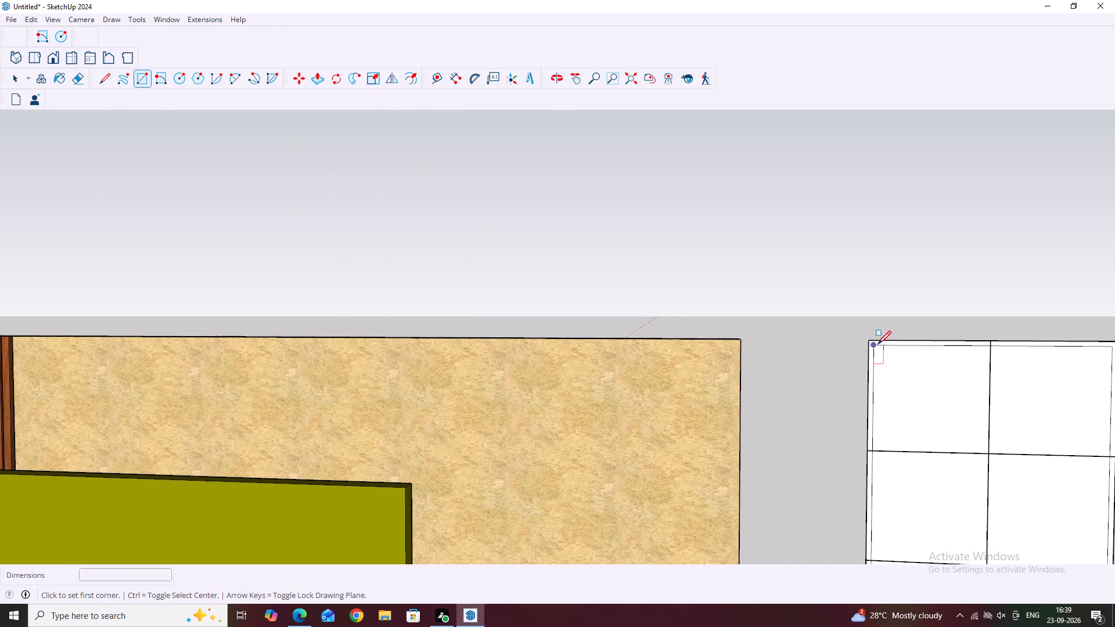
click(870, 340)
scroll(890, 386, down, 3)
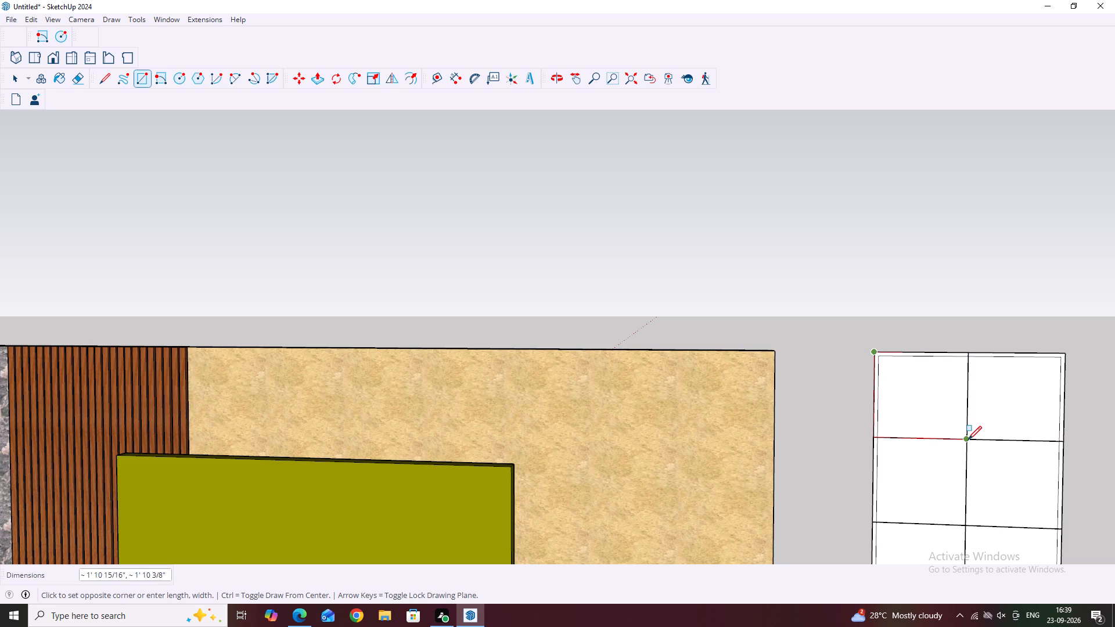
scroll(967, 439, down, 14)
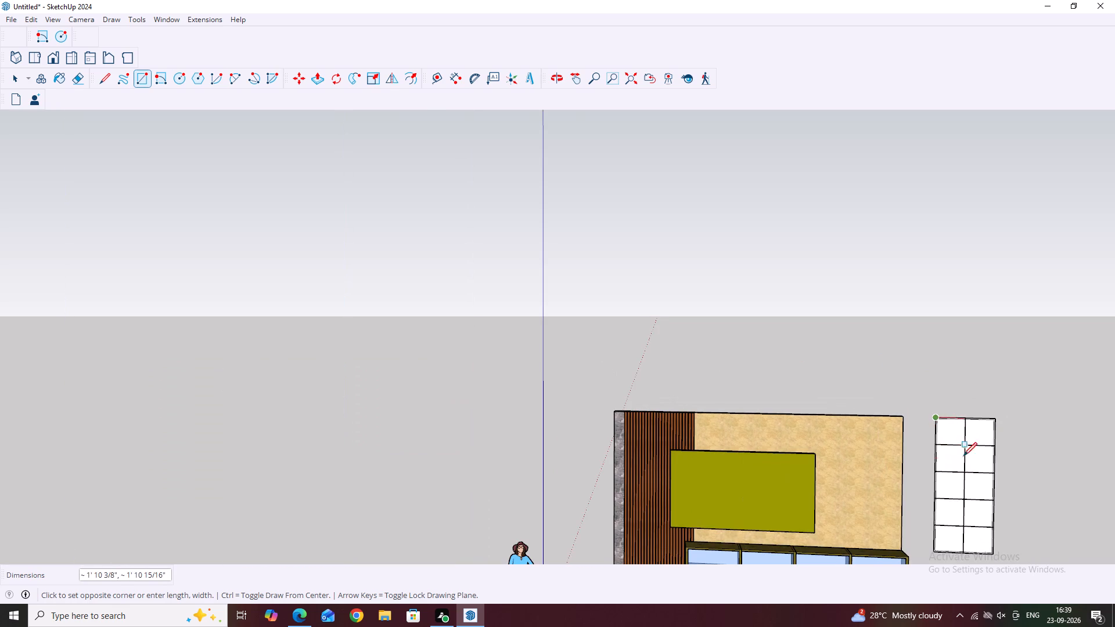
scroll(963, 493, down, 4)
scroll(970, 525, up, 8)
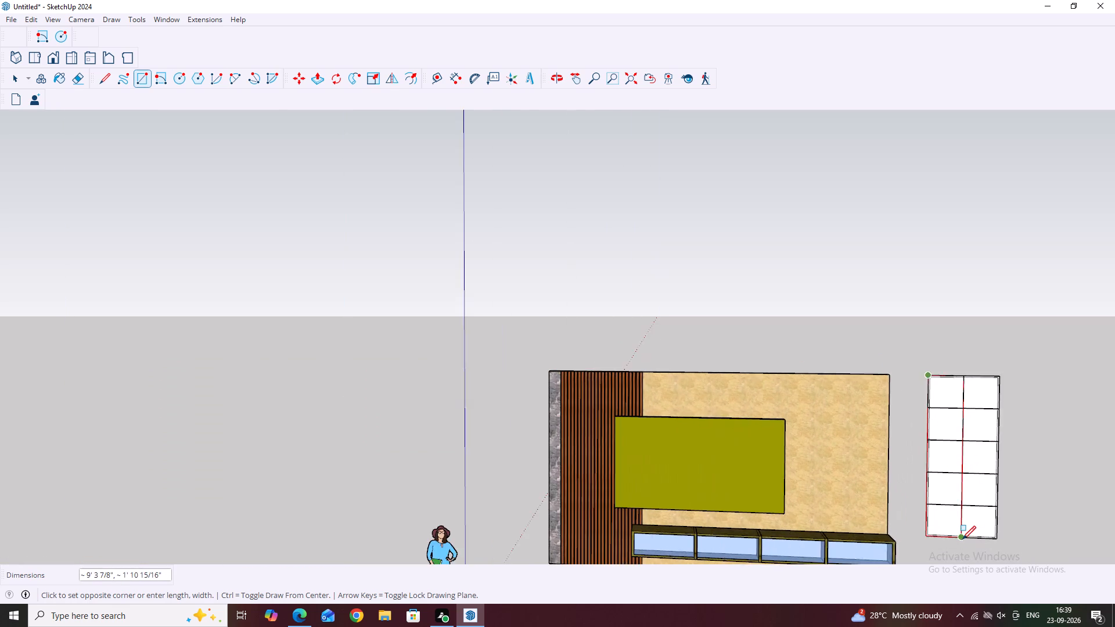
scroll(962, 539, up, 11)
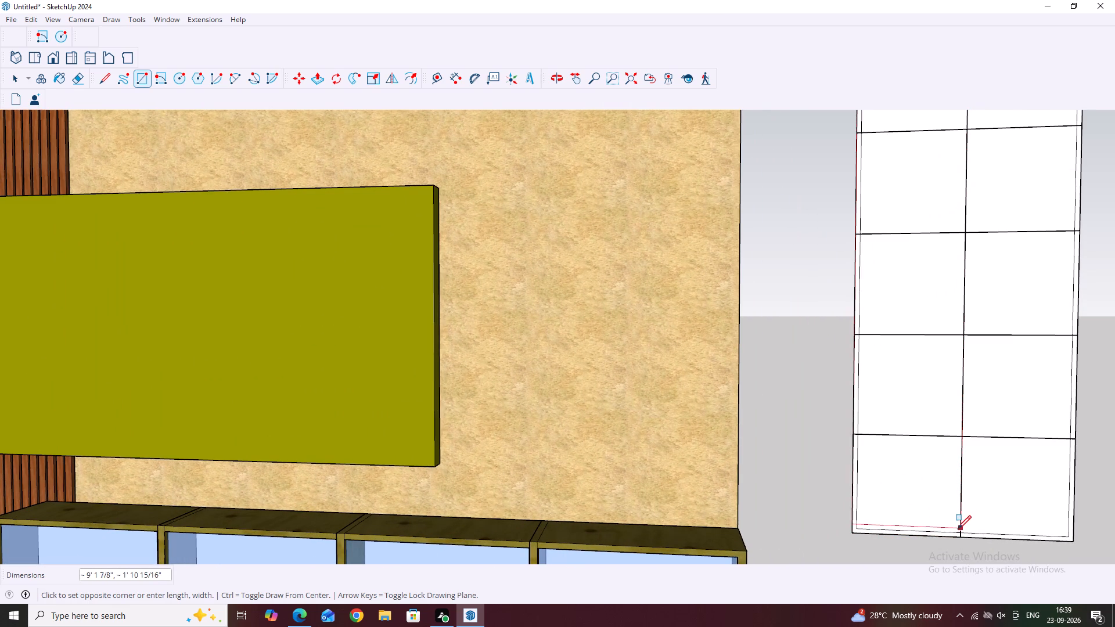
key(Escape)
Draw a rectangle about 9' 1 7/8" by 1' 9 15/16" over the side panel's left column, from its bottom centre to the inset top-left corner.
click(961, 530)
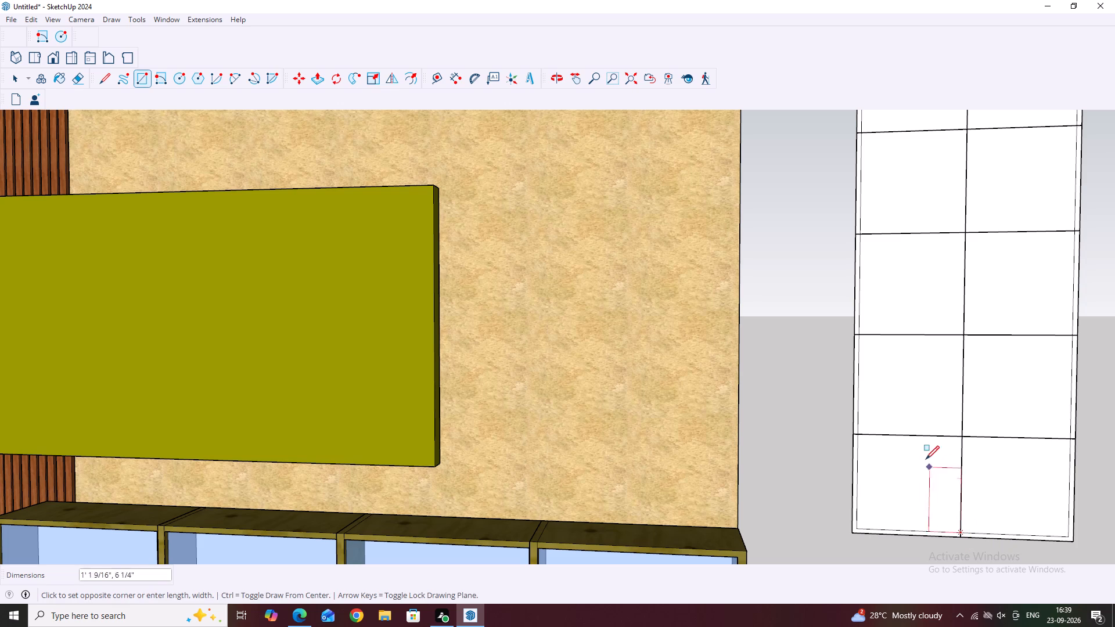
scroll(902, 380, down, 6)
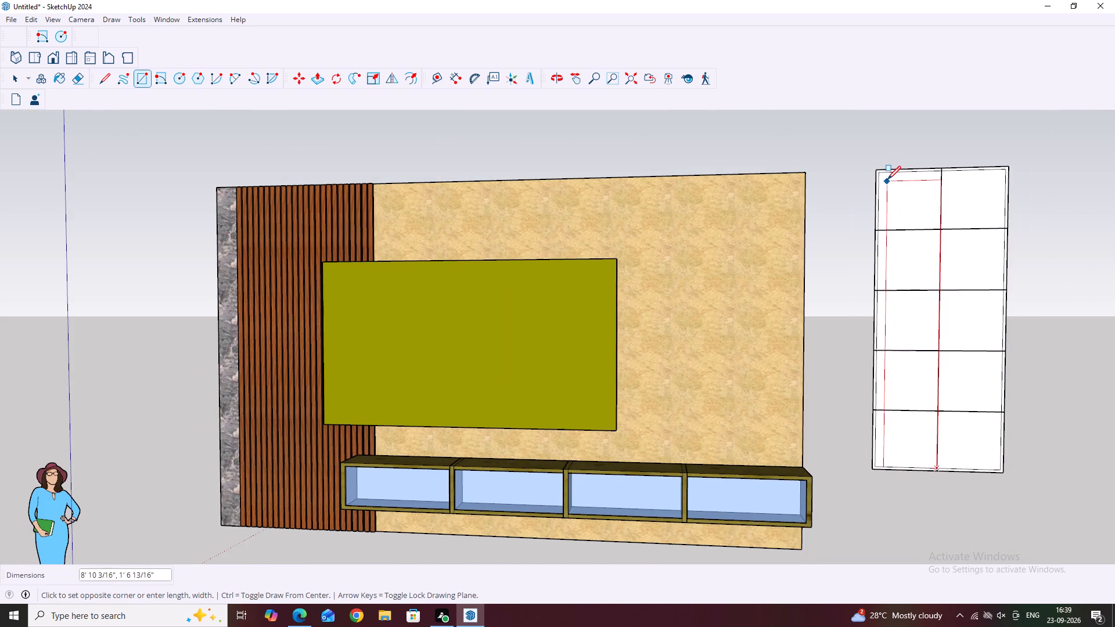
scroll(887, 179, up, 4)
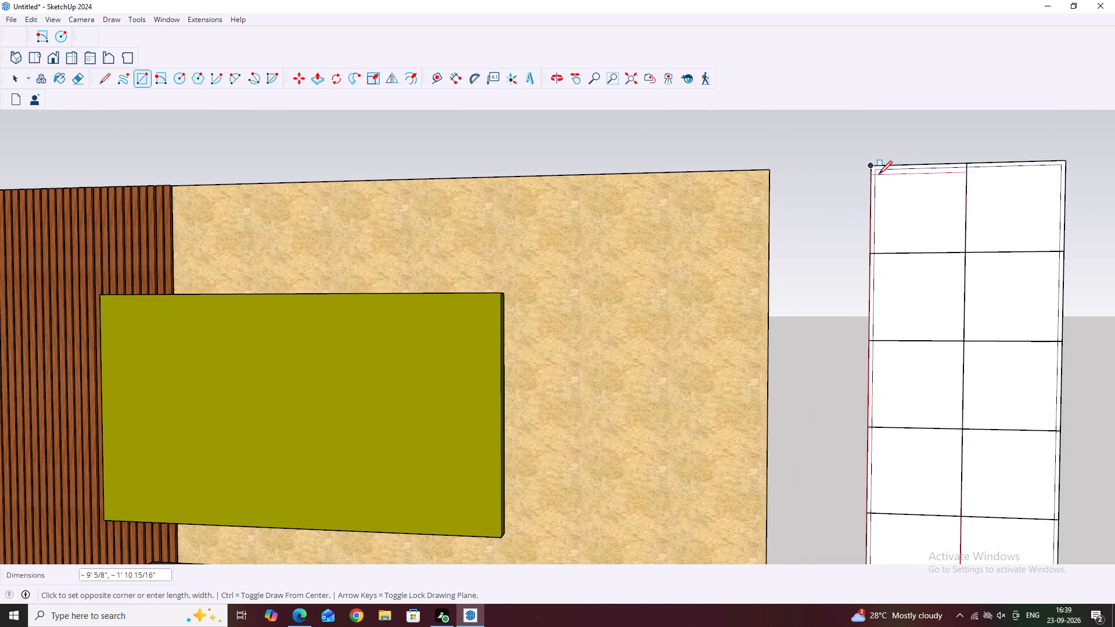
scroll(877, 172, up, 8)
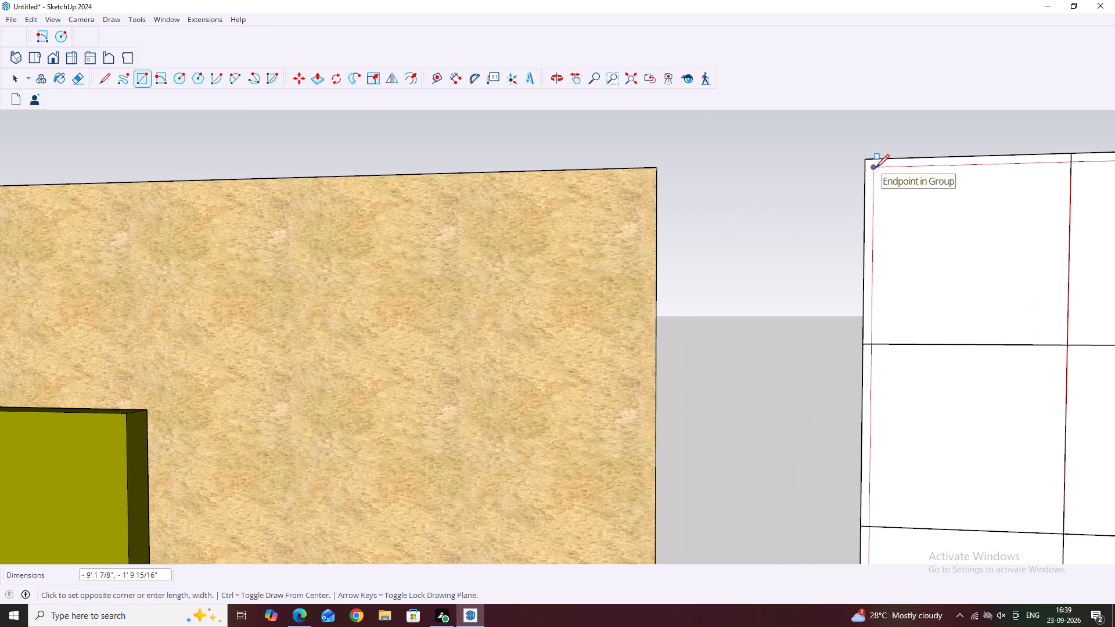
click(876, 168)
key(Escape)
scroll(785, 204, down, 5)
key(space)
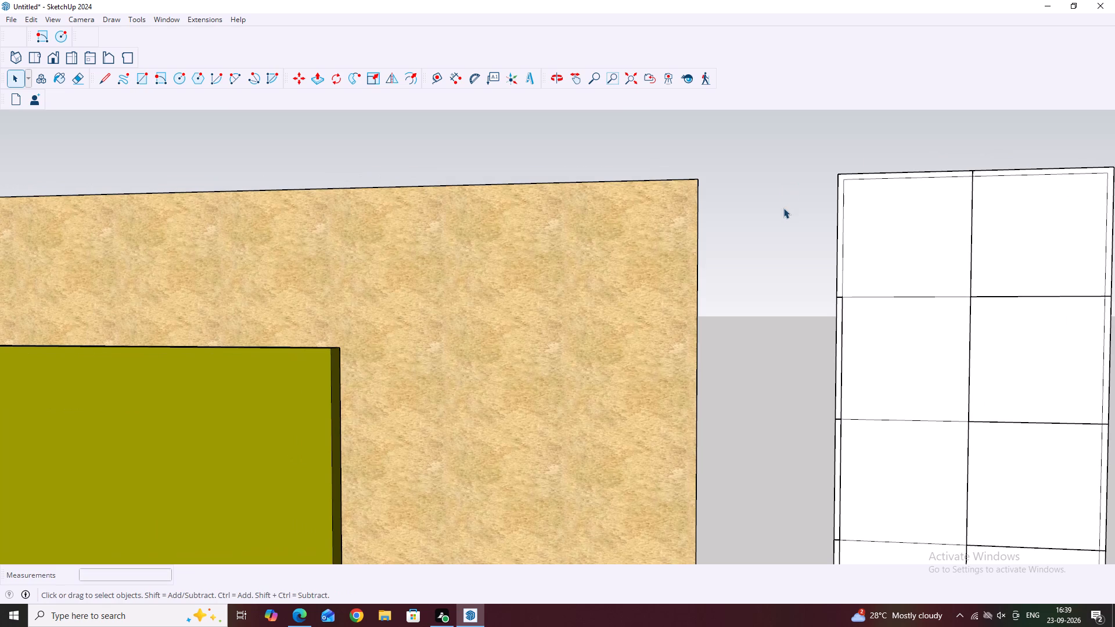
Delete the four horizontal dividing lines from the side panel's left column, keeping those in the right column.
click(892, 231)
scroll(879, 230, down, 8)
middle_drag(919, 329, 937, 318)
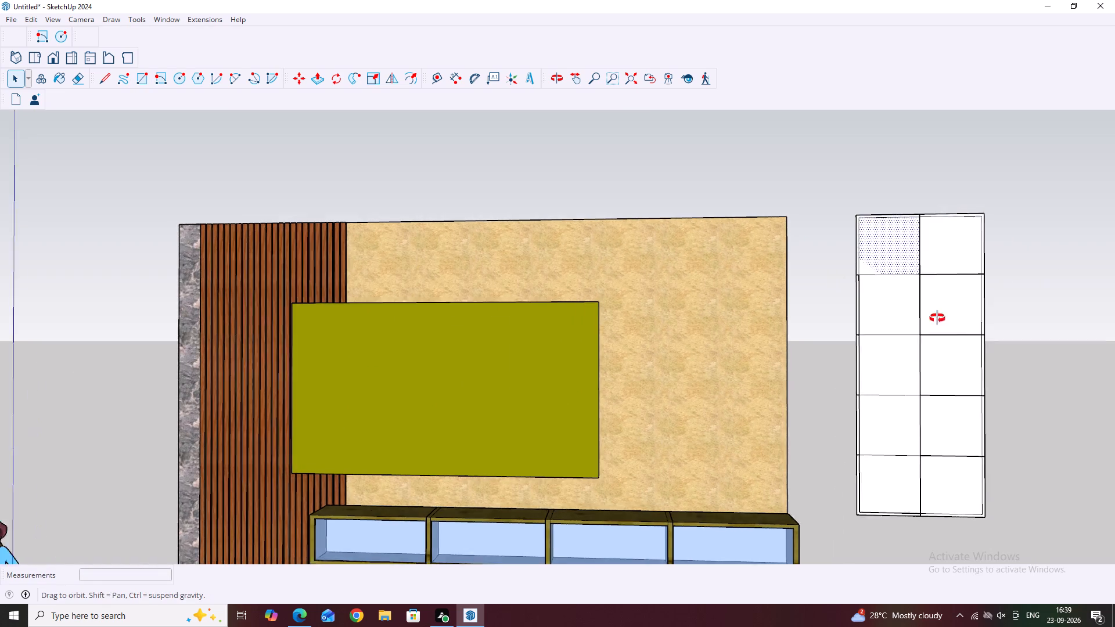
middle_drag(937, 318, 965, 311)
scroll(891, 264, up, 6)
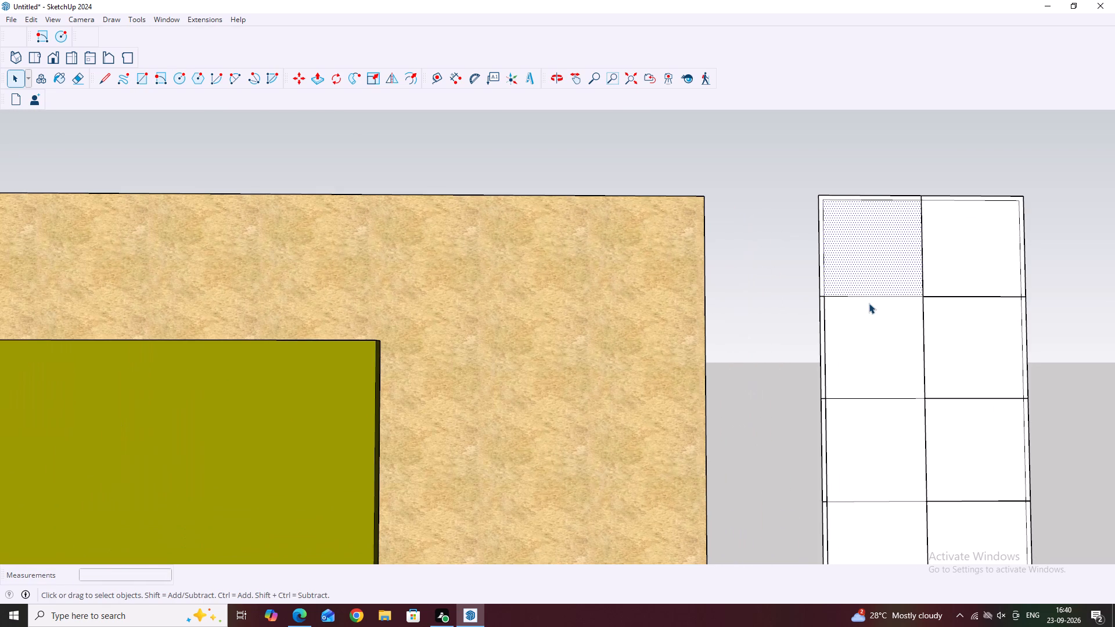
scroll(872, 297, down, 3)
drag(812, 286, 812, 286)
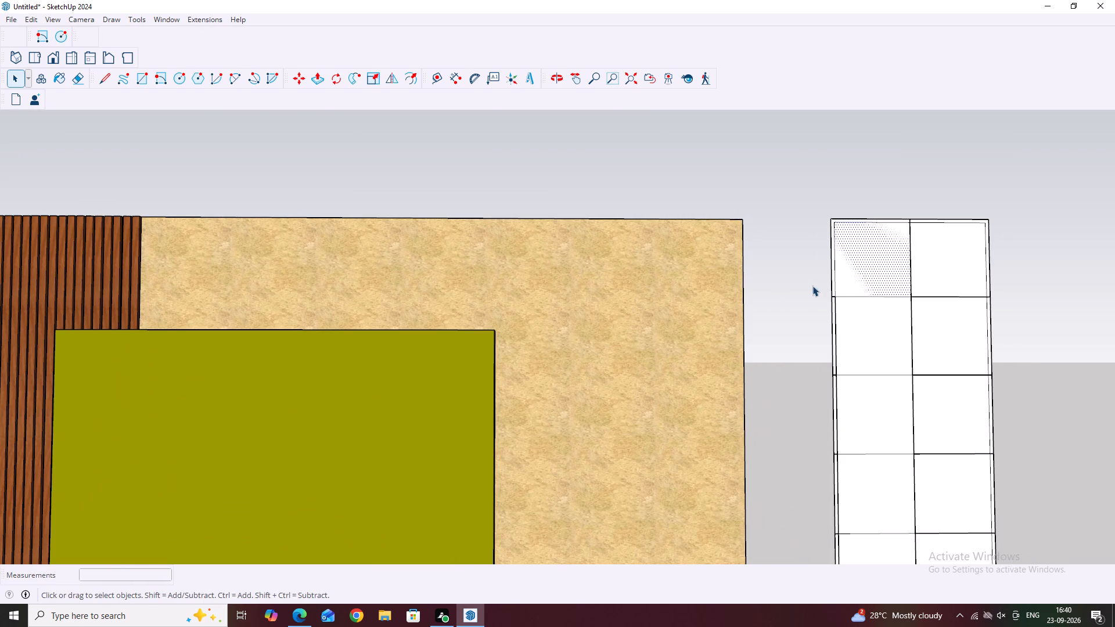
drag(812, 286, 932, 305)
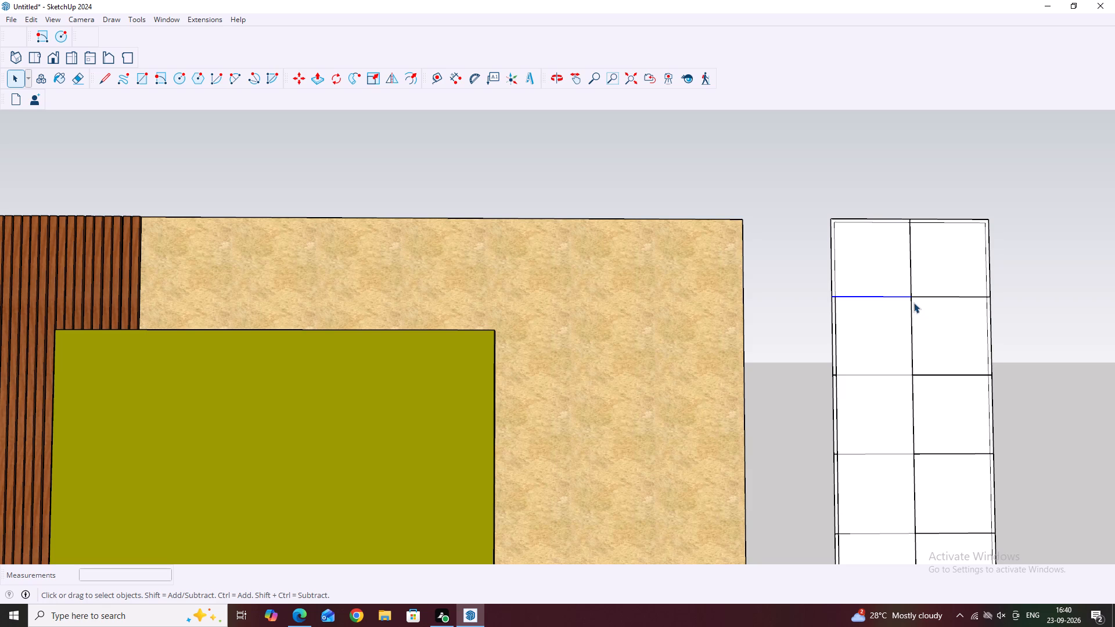
key(Delete)
drag(801, 348, 930, 395)
key(Delete)
scroll(868, 362, down, 4)
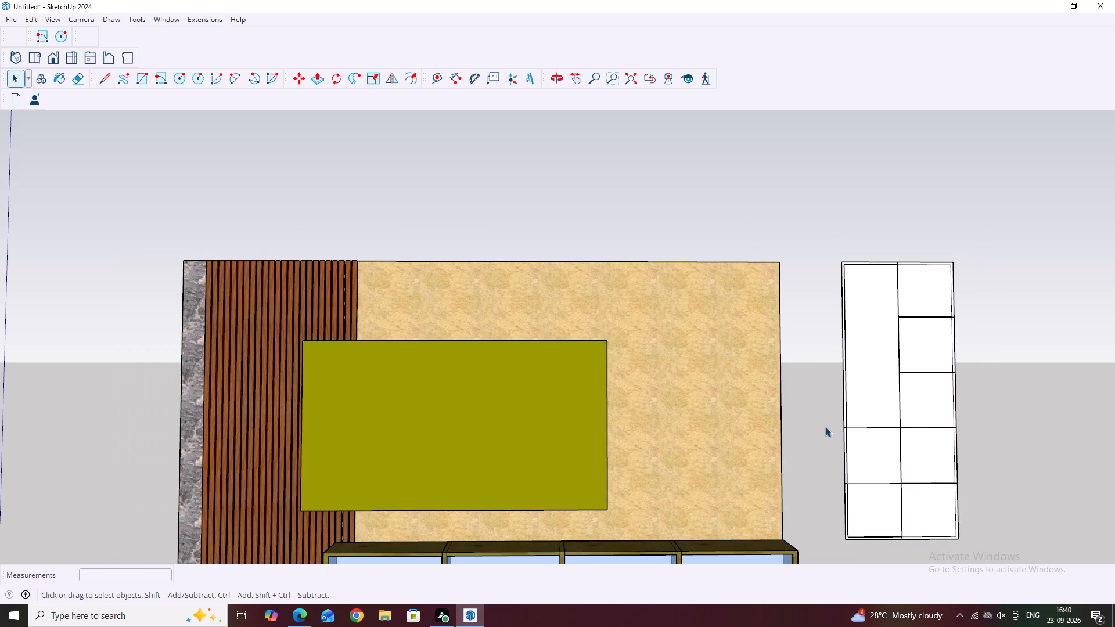
drag(825, 419, 930, 442)
key(Delete)
drag(823, 458, 939, 497)
drag(939, 497, 940, 497)
key(Delete)
Examine the side panel's left column, checking the extent of its face and its inset top edge.
scroll(876, 260, up, 3)
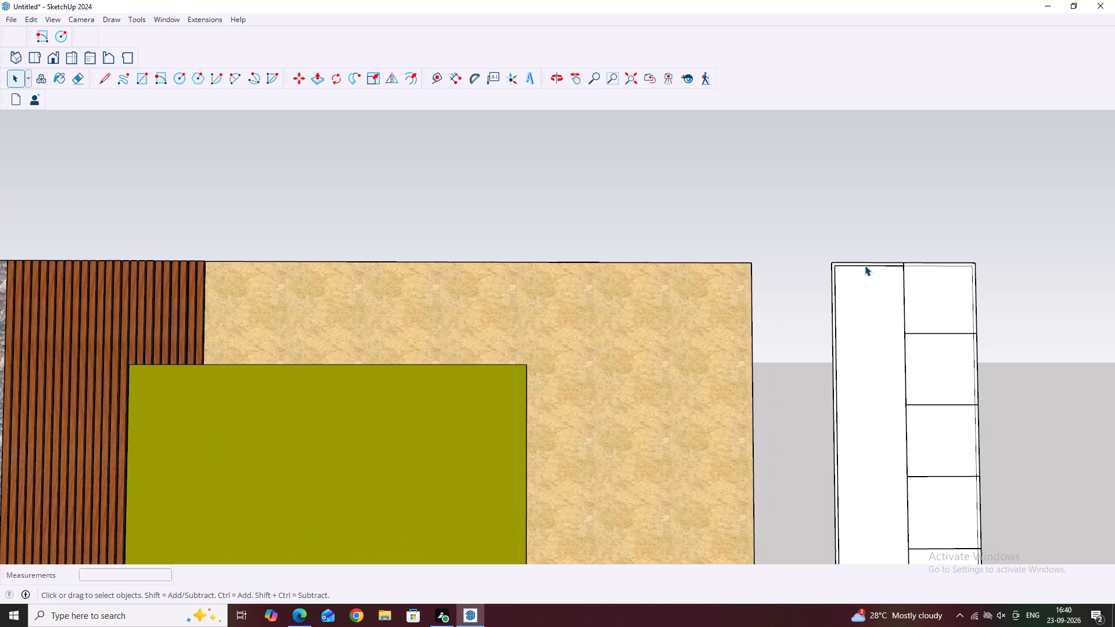
click(865, 265)
drag(869, 293, 875, 295)
click(875, 296)
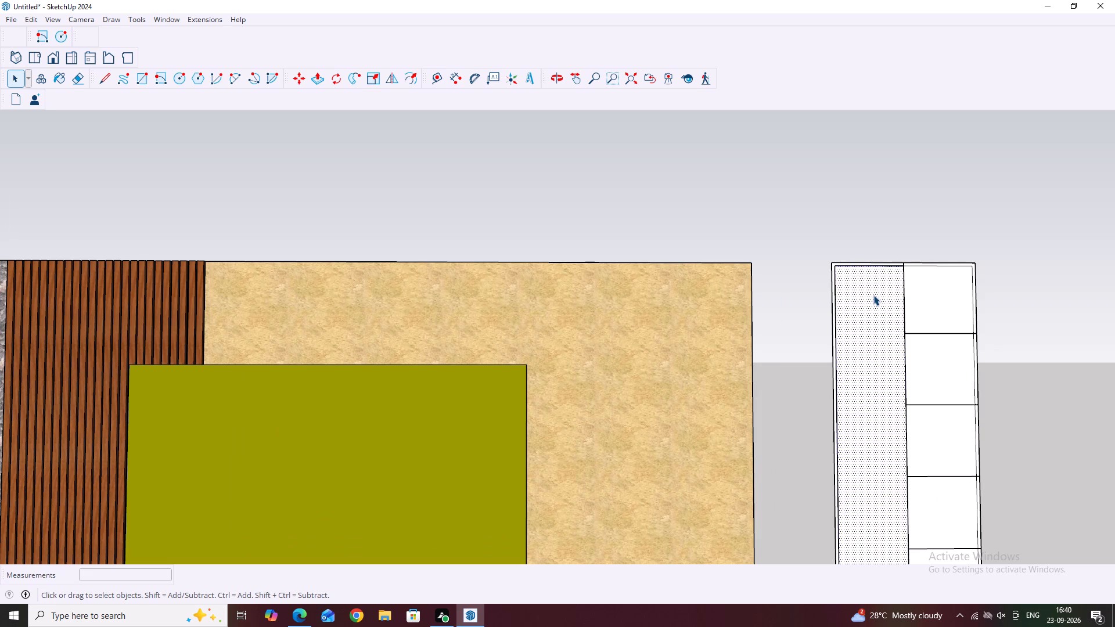
scroll(873, 295, down, 5)
middle_drag(869, 303, 841, 330)
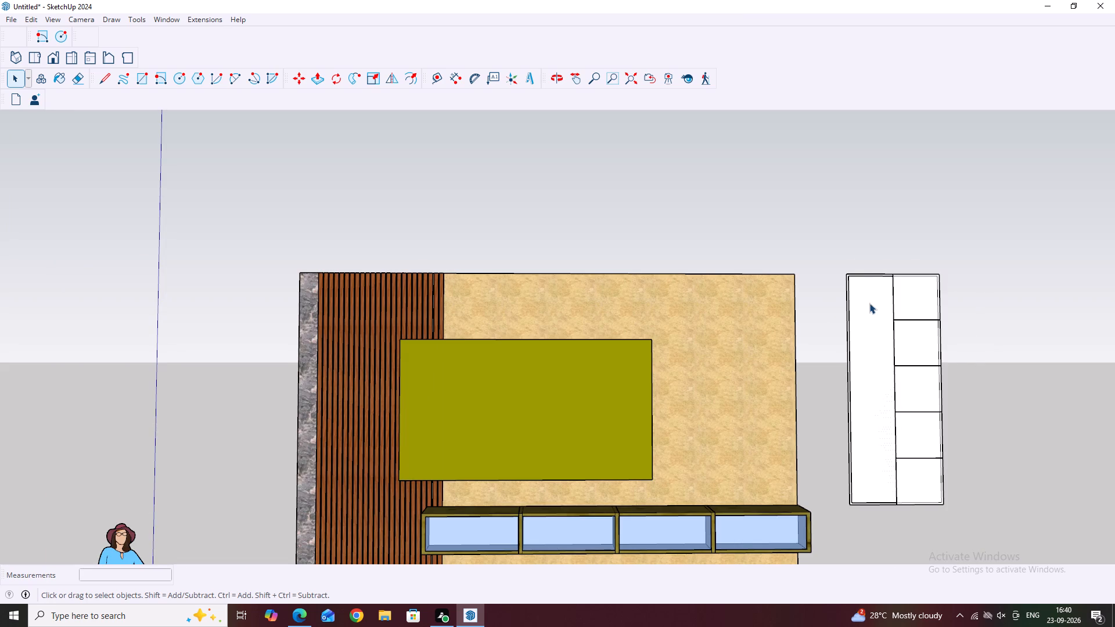
scroll(902, 343, up, 2)
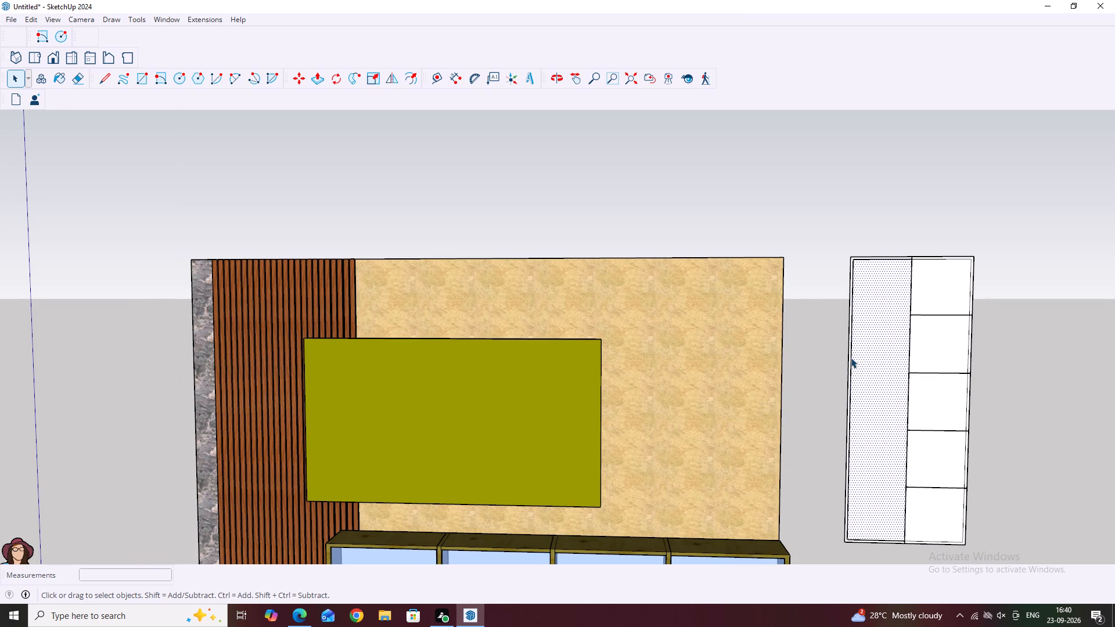
middle_drag(886, 308, 889, 333)
key(Escape)
click(1002, 351)
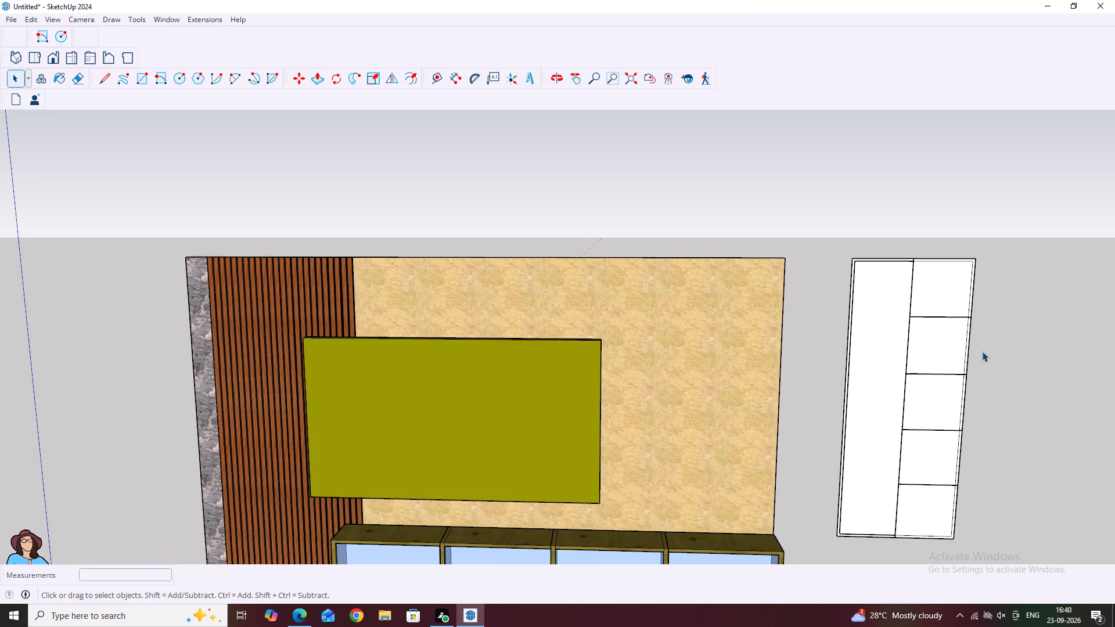
Draw a rectangle about 1' 9 3/8" by 1' 9 15/16" for the left column's top cell, from the inset corner to the first right-hand divider.
key(r)
scroll(860, 271, up, 4)
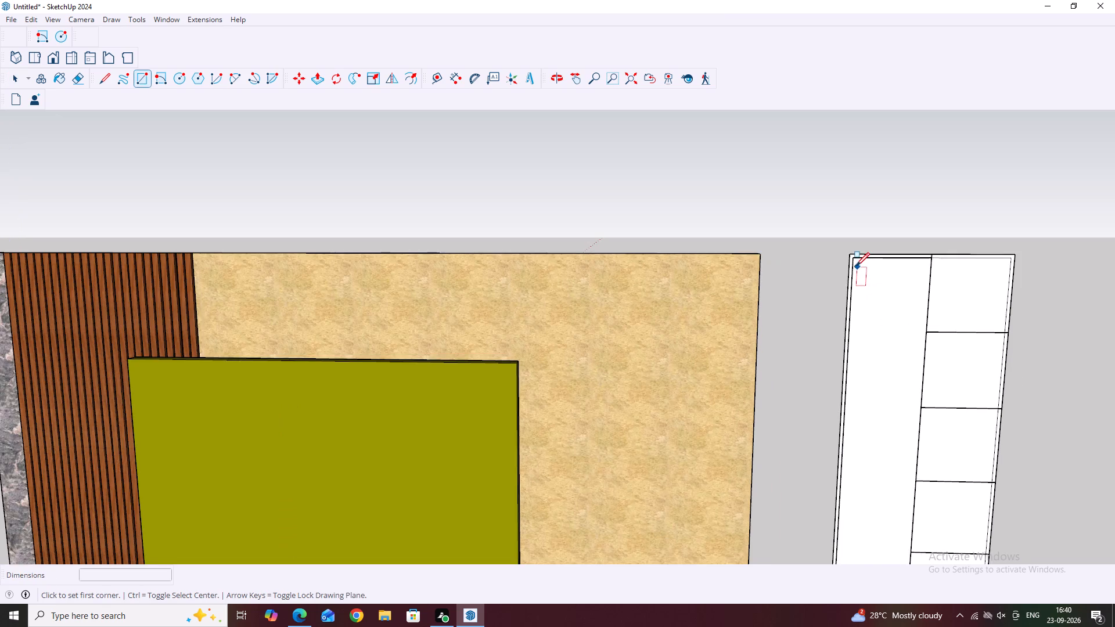
scroll(856, 266, up, 1)
click(853, 257)
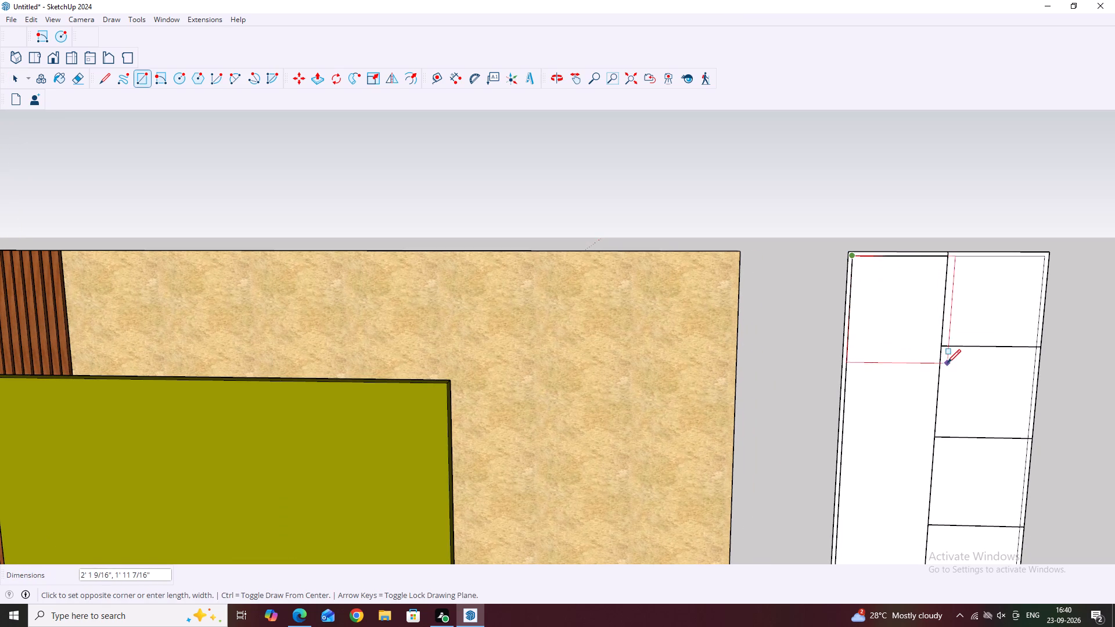
scroll(940, 360, up, 5)
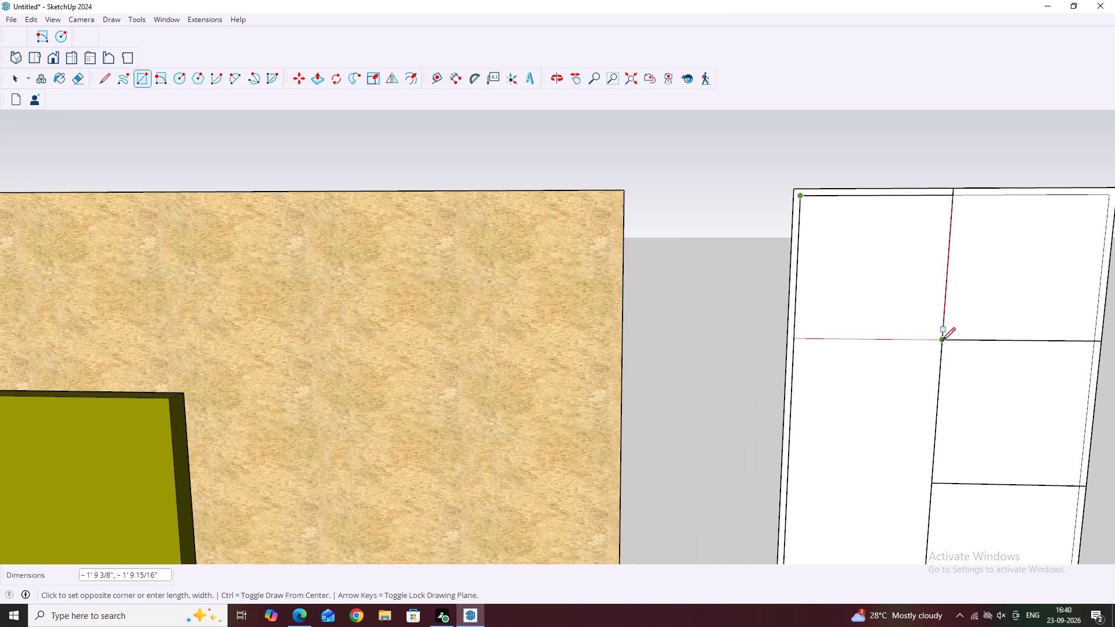
scroll(943, 341, down, 1)
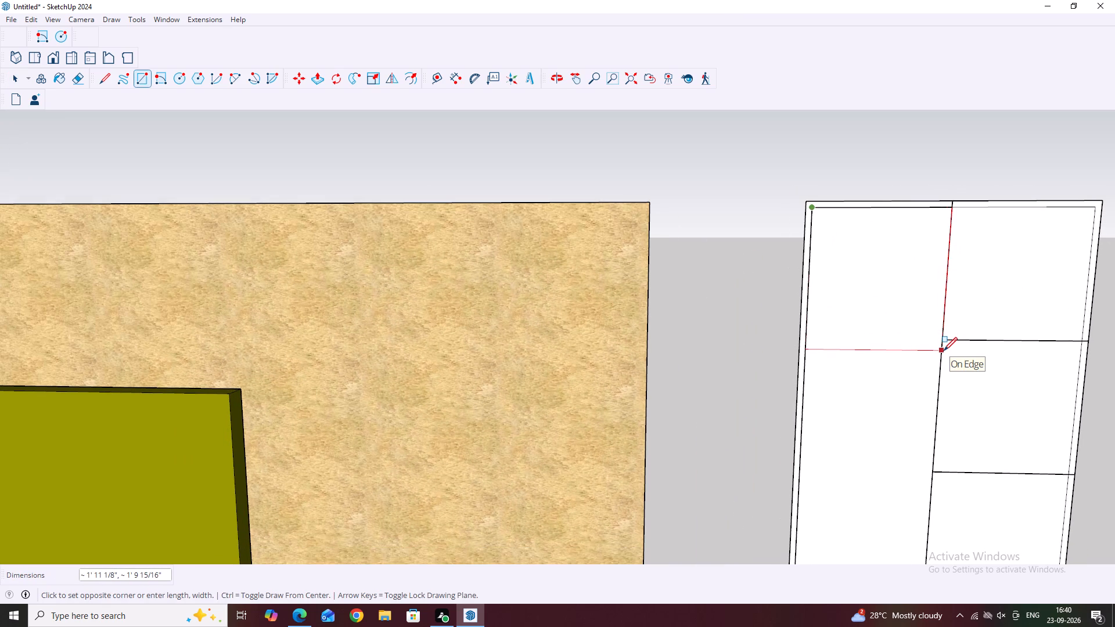
scroll(940, 335, up, 1)
click(943, 338)
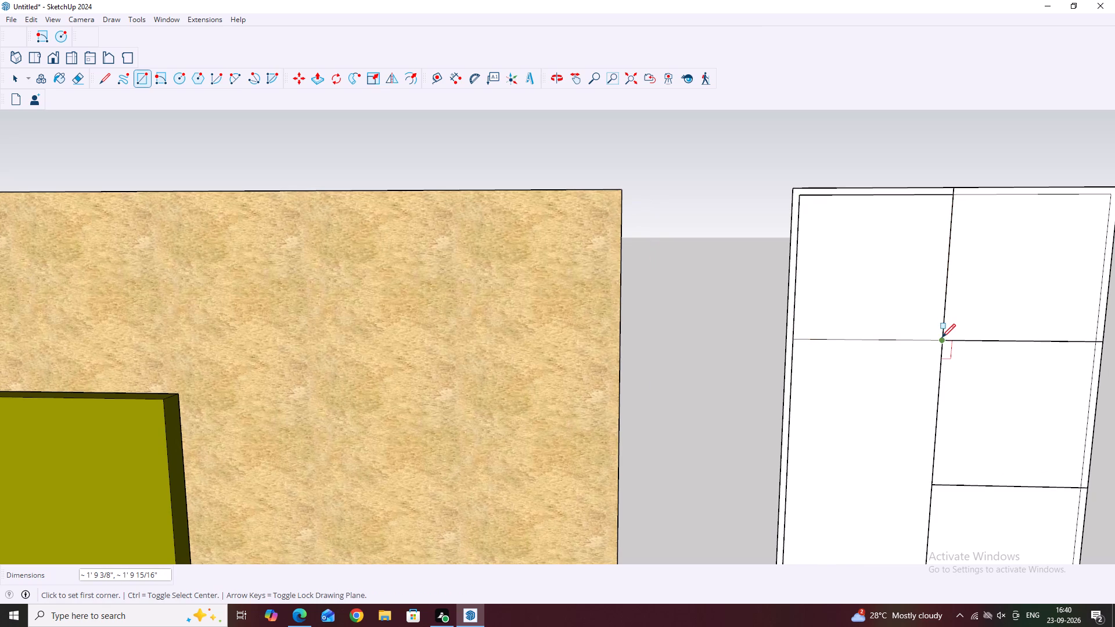
key(Escape)
key(space)
Select the bottom edge of the left column's top cell.
scroll(933, 347, up, 2)
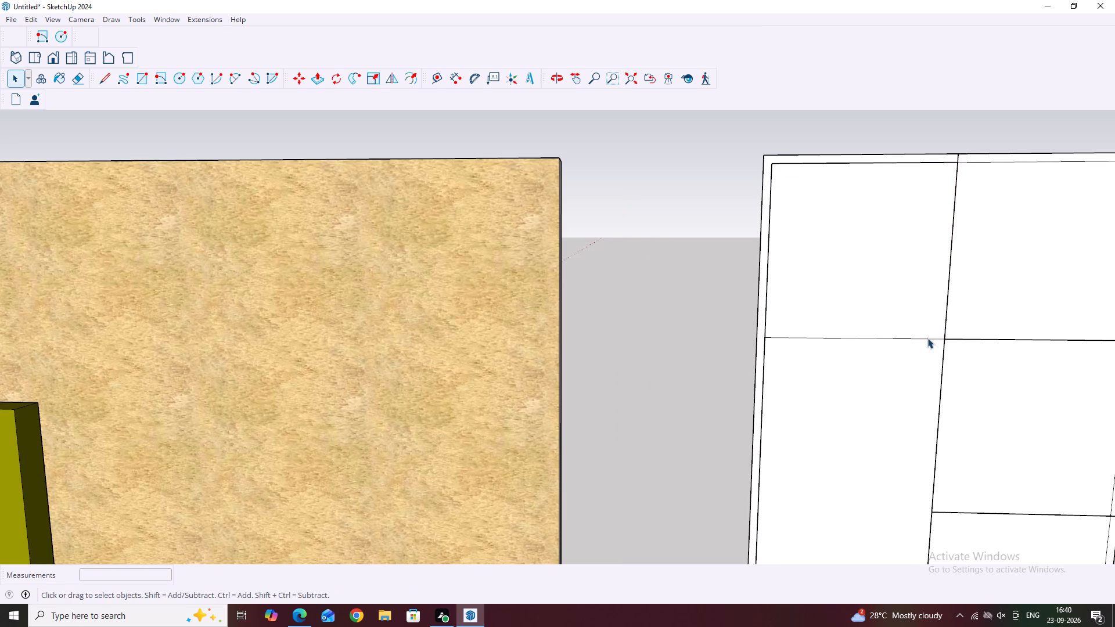
click(927, 338)
key(1)
scroll(884, 345, down, 2)
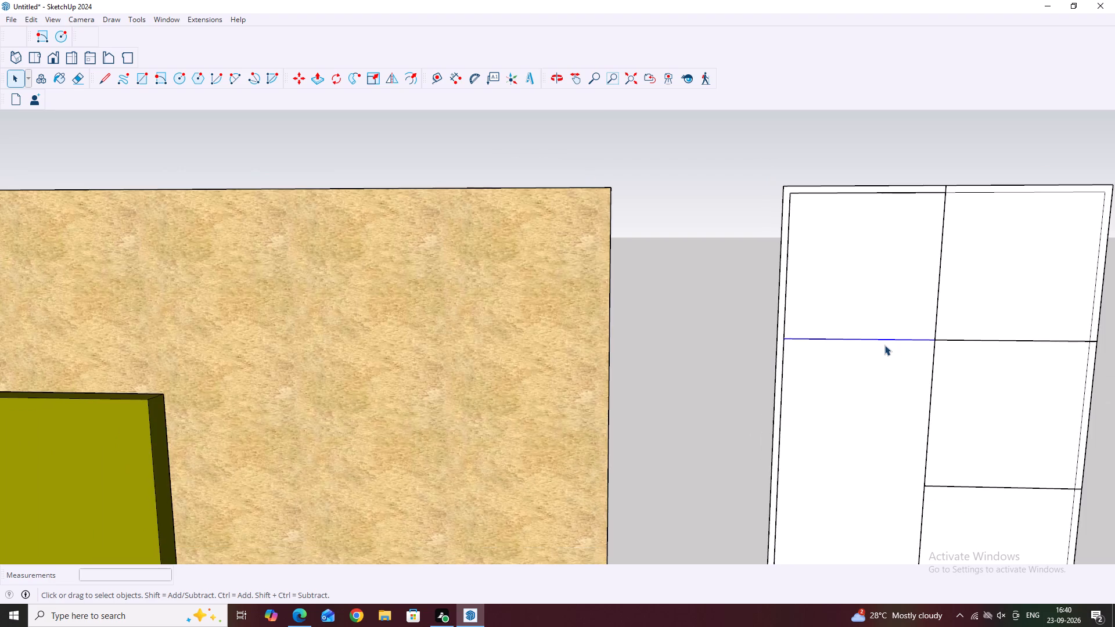
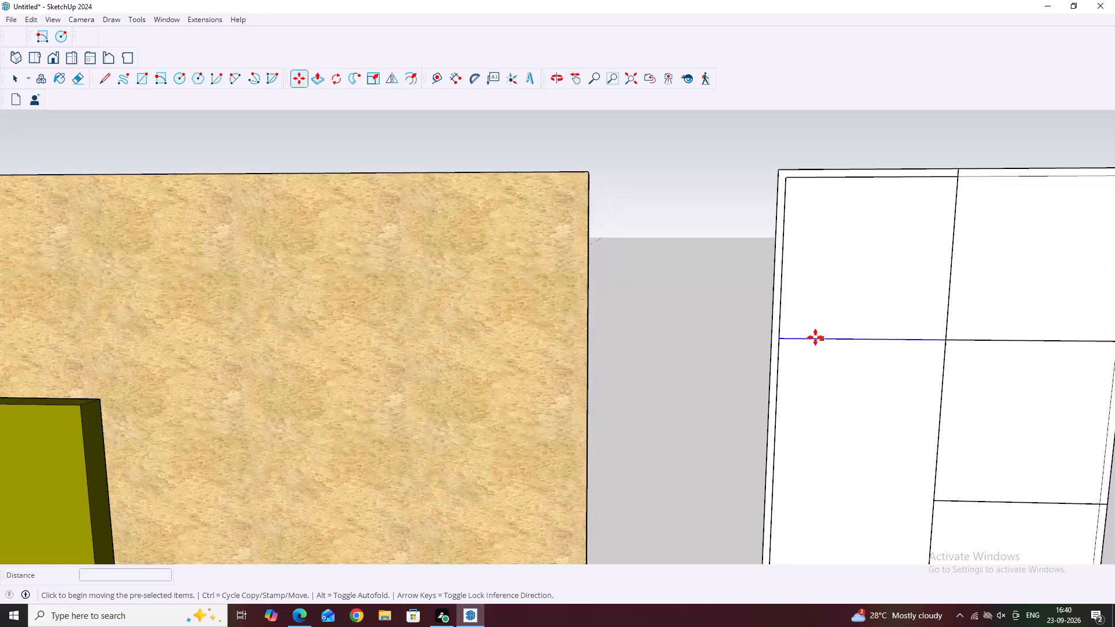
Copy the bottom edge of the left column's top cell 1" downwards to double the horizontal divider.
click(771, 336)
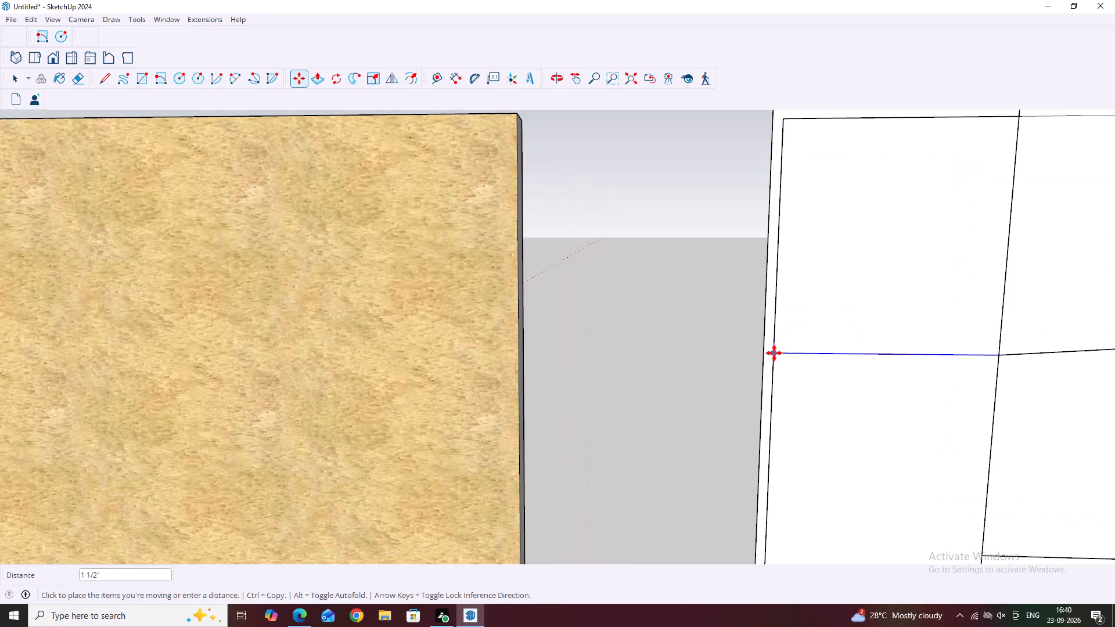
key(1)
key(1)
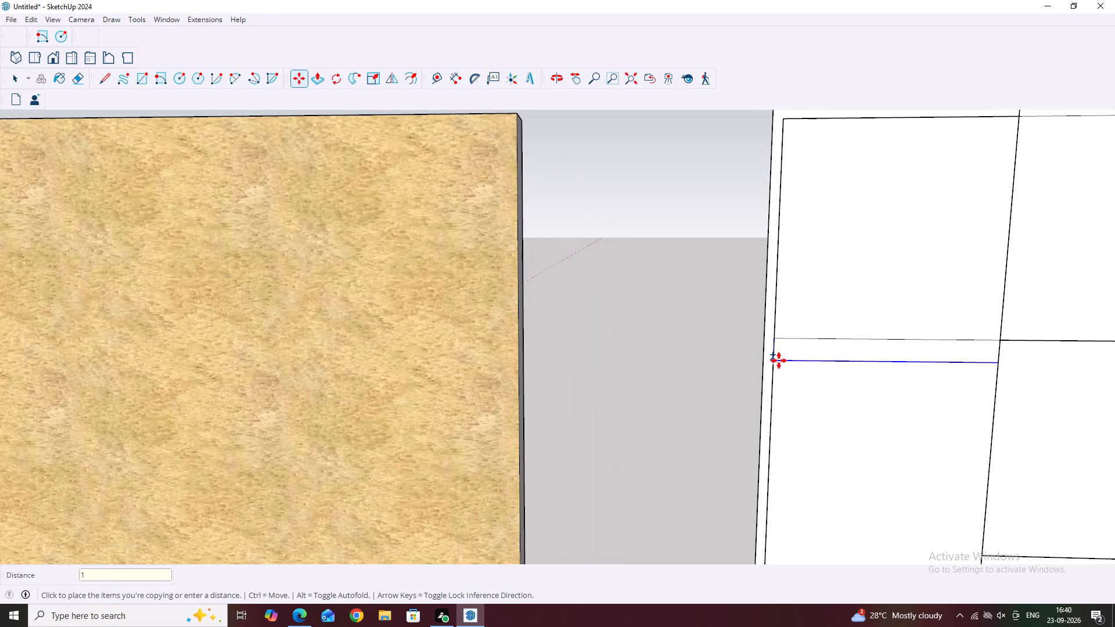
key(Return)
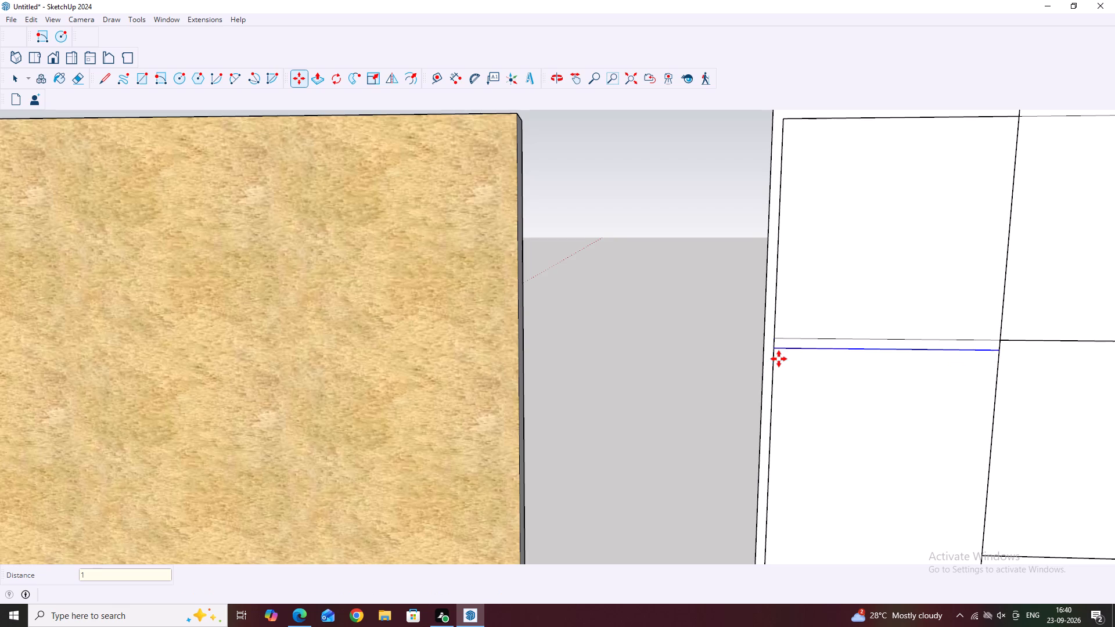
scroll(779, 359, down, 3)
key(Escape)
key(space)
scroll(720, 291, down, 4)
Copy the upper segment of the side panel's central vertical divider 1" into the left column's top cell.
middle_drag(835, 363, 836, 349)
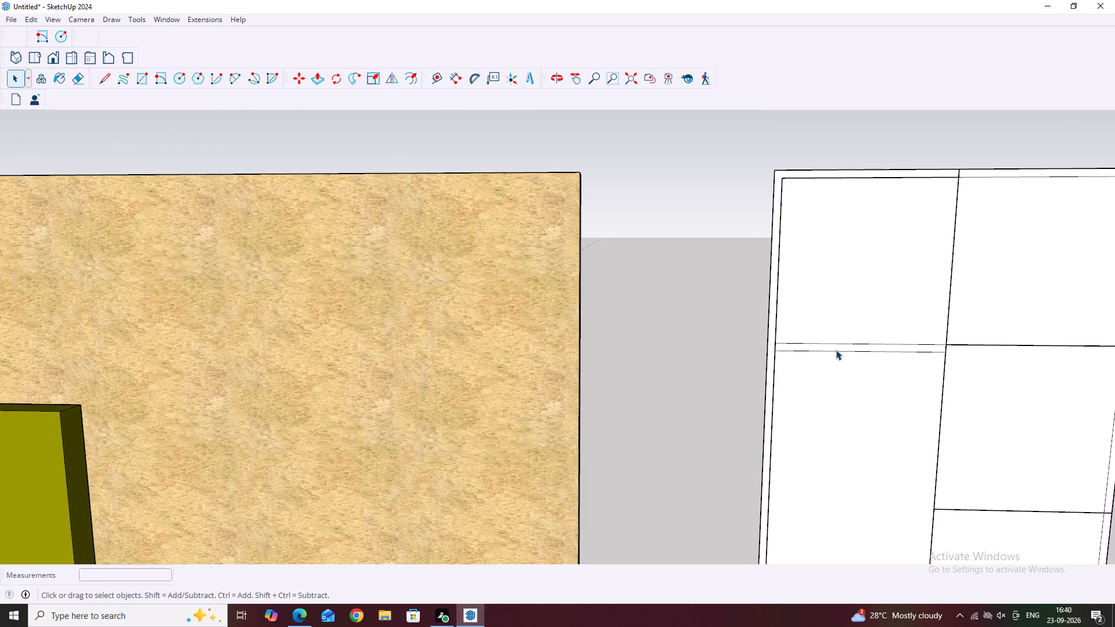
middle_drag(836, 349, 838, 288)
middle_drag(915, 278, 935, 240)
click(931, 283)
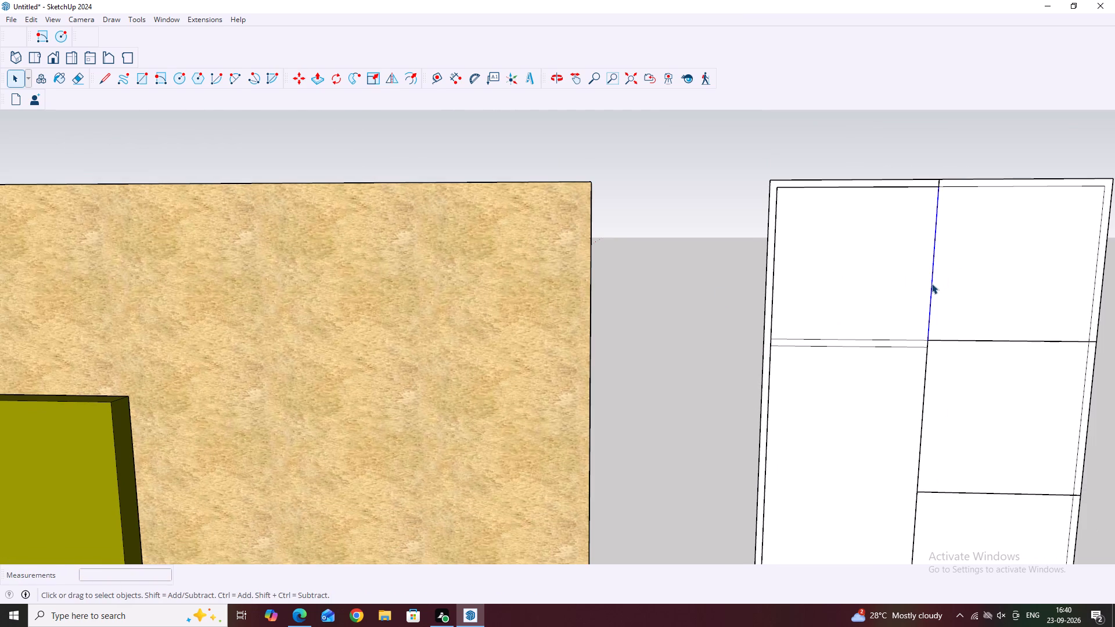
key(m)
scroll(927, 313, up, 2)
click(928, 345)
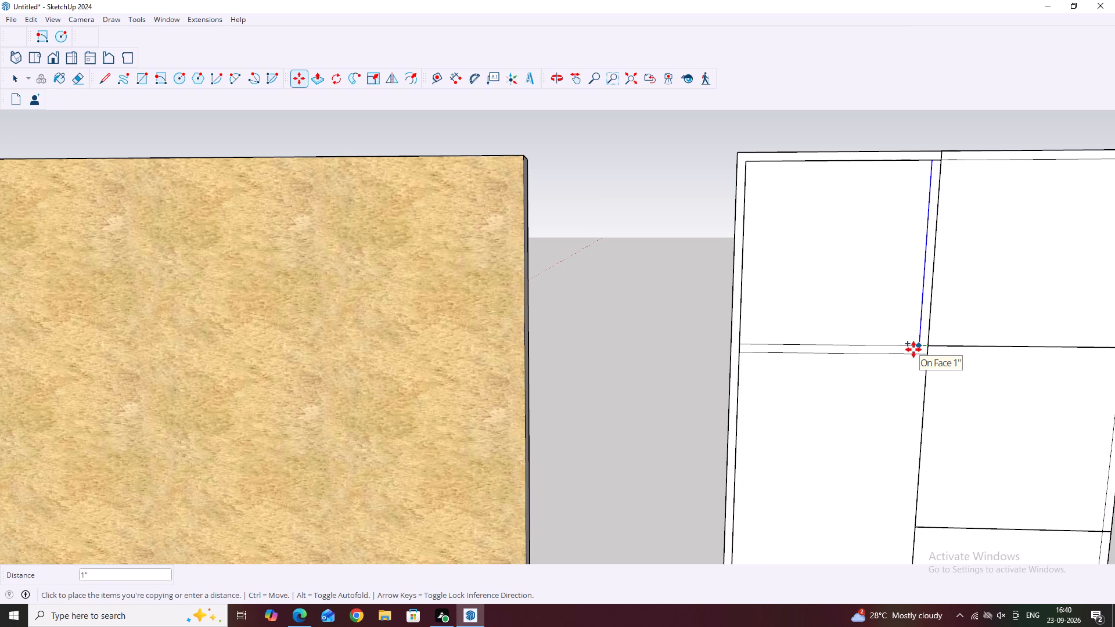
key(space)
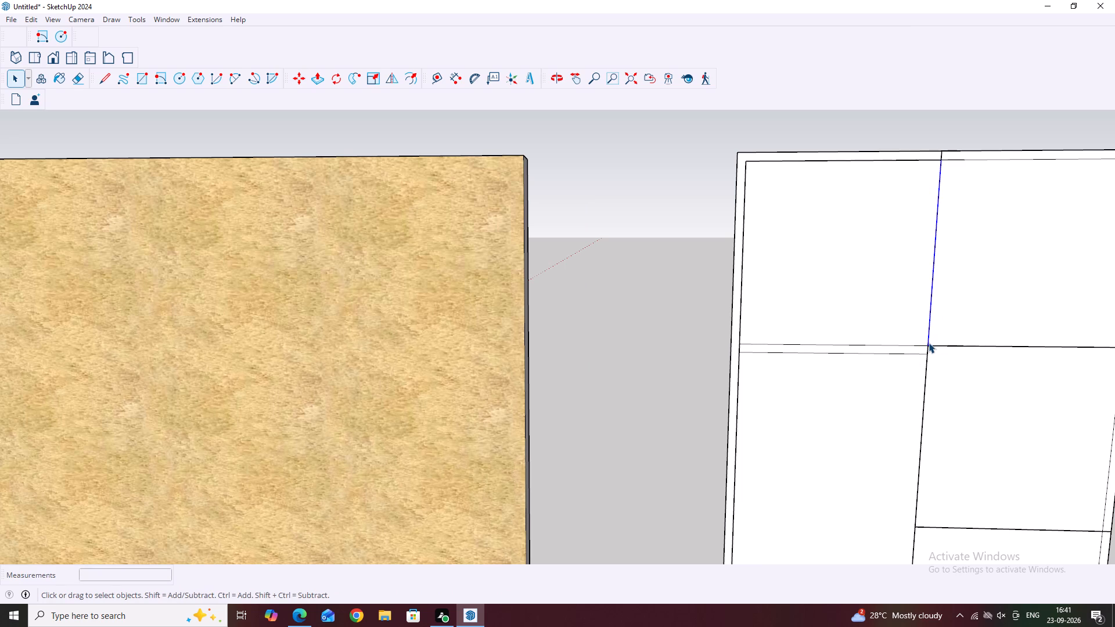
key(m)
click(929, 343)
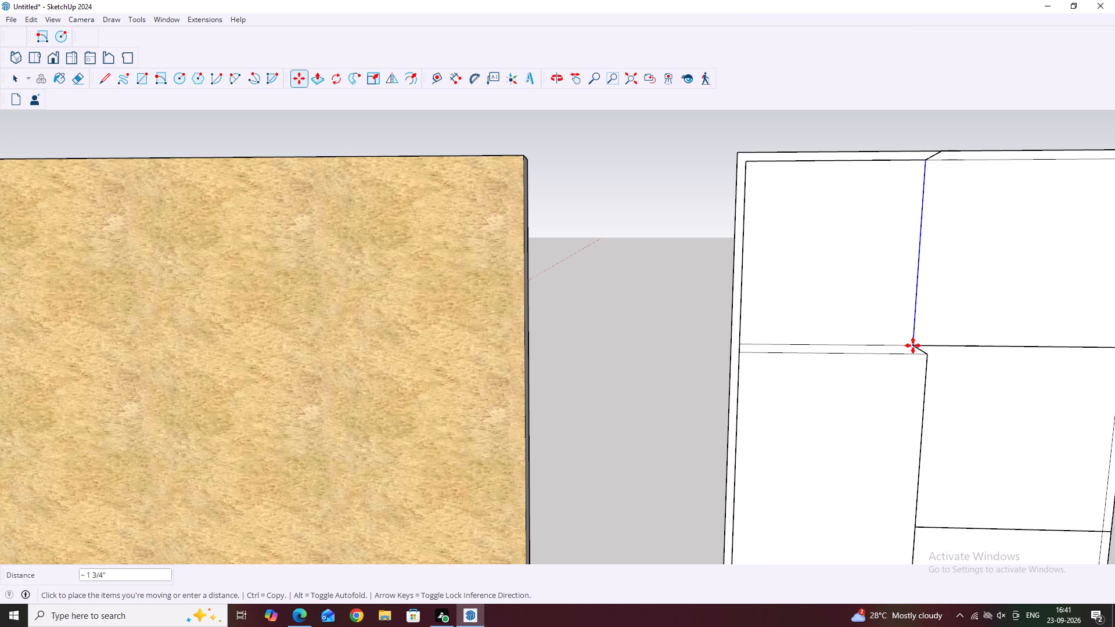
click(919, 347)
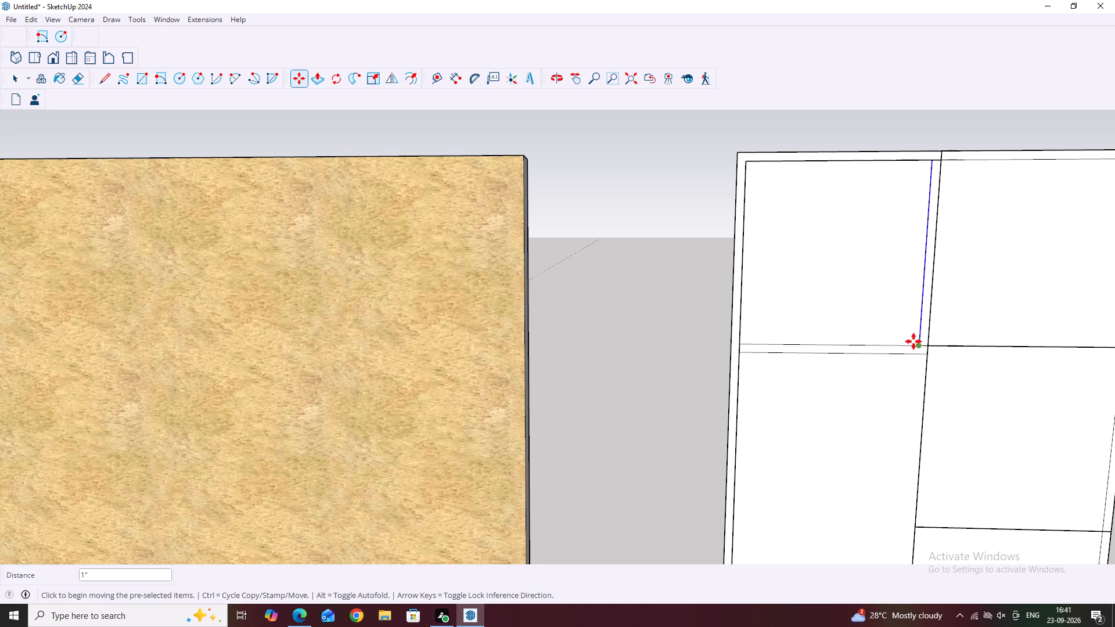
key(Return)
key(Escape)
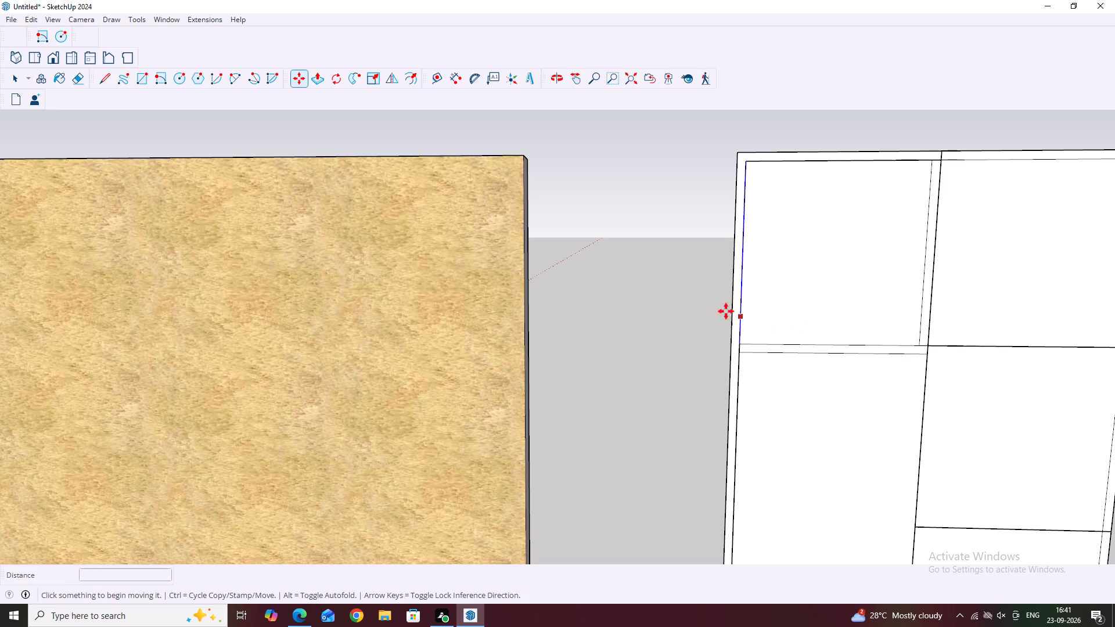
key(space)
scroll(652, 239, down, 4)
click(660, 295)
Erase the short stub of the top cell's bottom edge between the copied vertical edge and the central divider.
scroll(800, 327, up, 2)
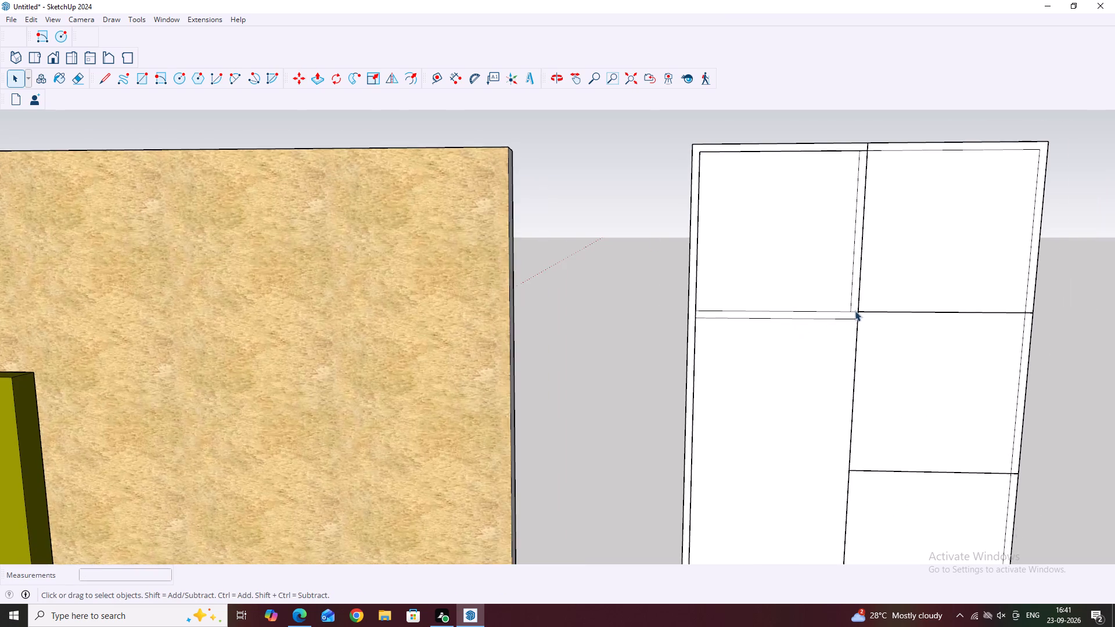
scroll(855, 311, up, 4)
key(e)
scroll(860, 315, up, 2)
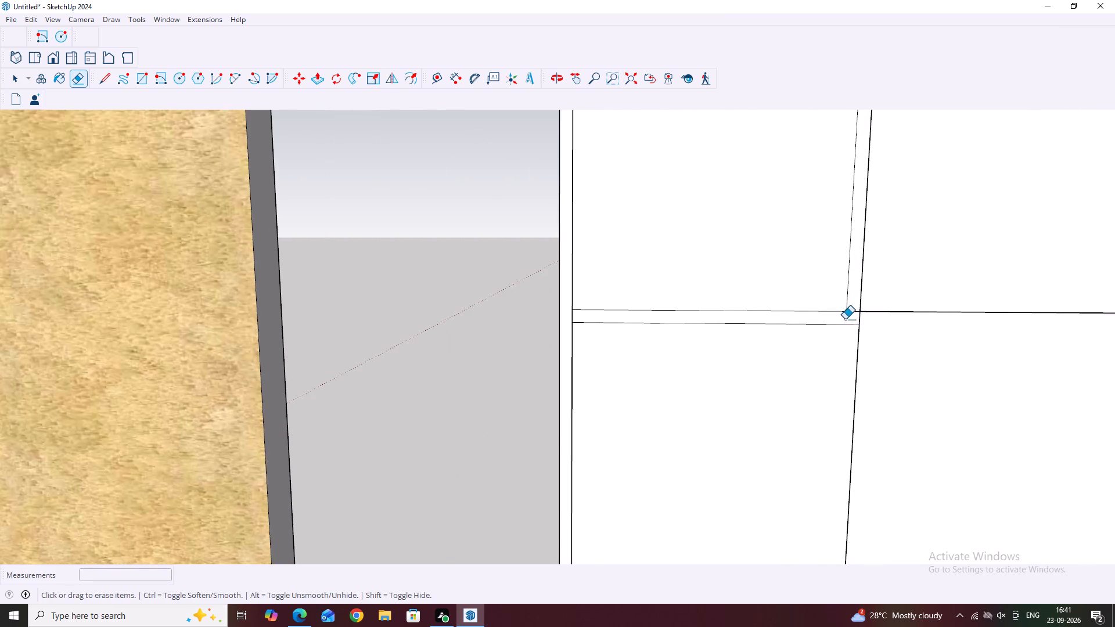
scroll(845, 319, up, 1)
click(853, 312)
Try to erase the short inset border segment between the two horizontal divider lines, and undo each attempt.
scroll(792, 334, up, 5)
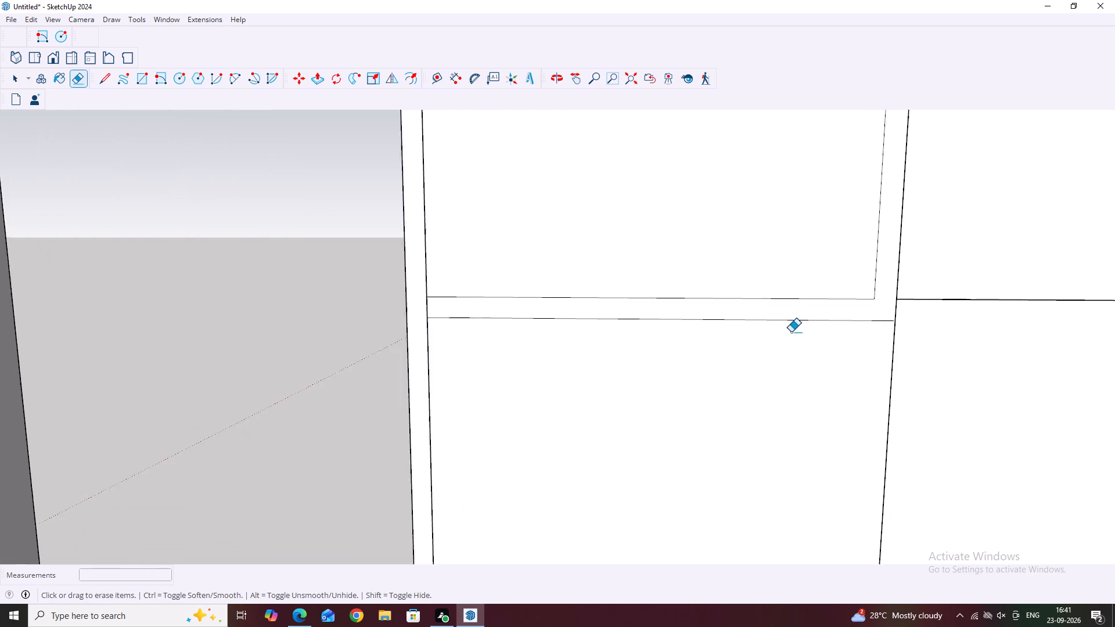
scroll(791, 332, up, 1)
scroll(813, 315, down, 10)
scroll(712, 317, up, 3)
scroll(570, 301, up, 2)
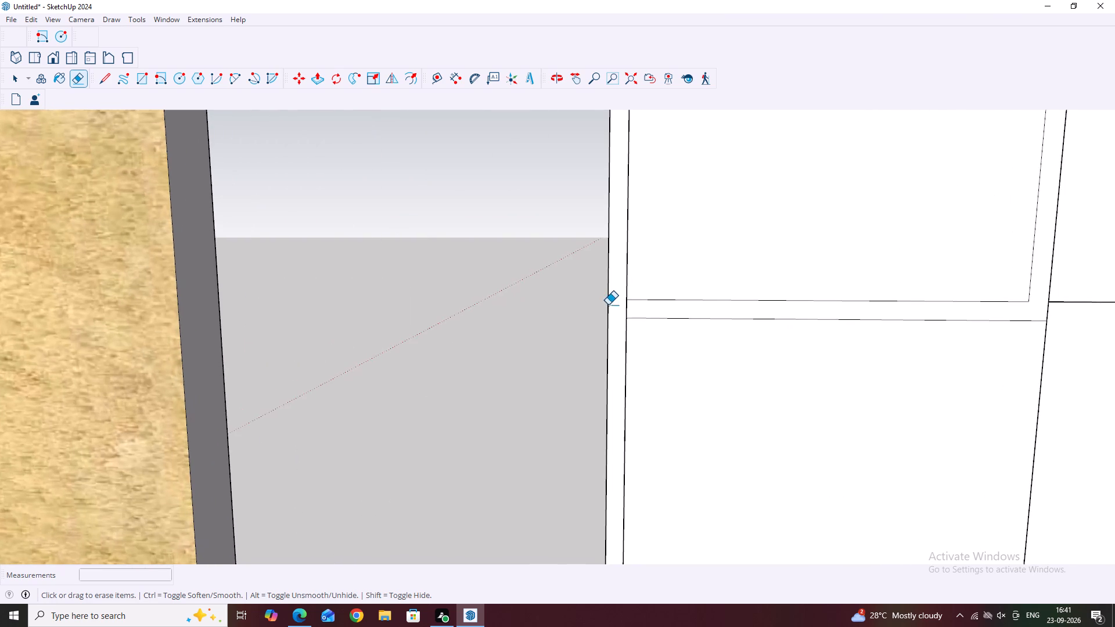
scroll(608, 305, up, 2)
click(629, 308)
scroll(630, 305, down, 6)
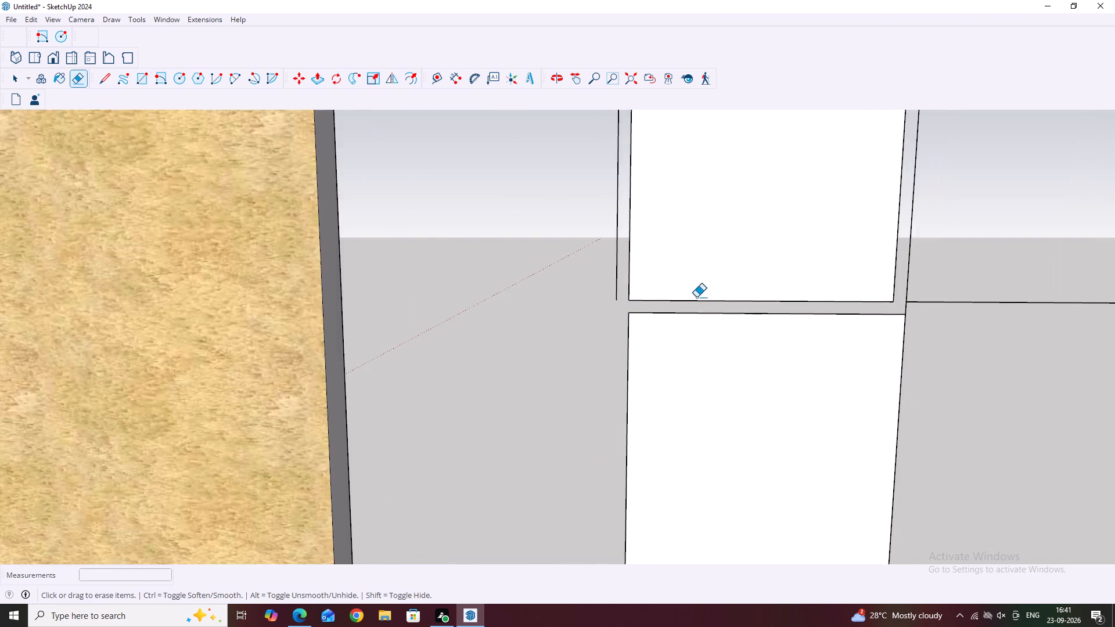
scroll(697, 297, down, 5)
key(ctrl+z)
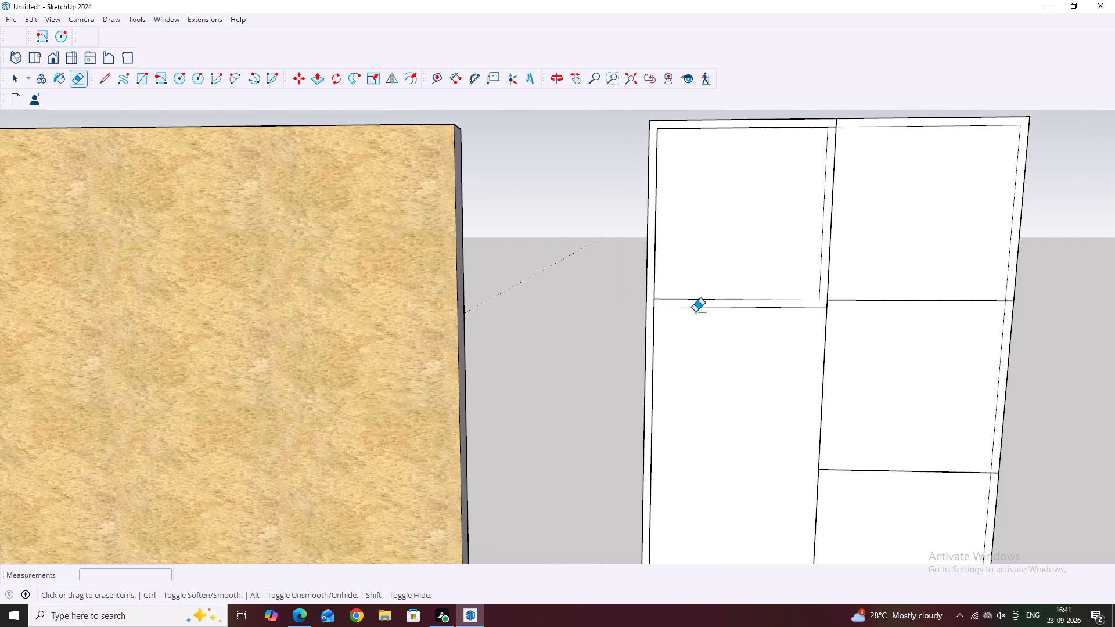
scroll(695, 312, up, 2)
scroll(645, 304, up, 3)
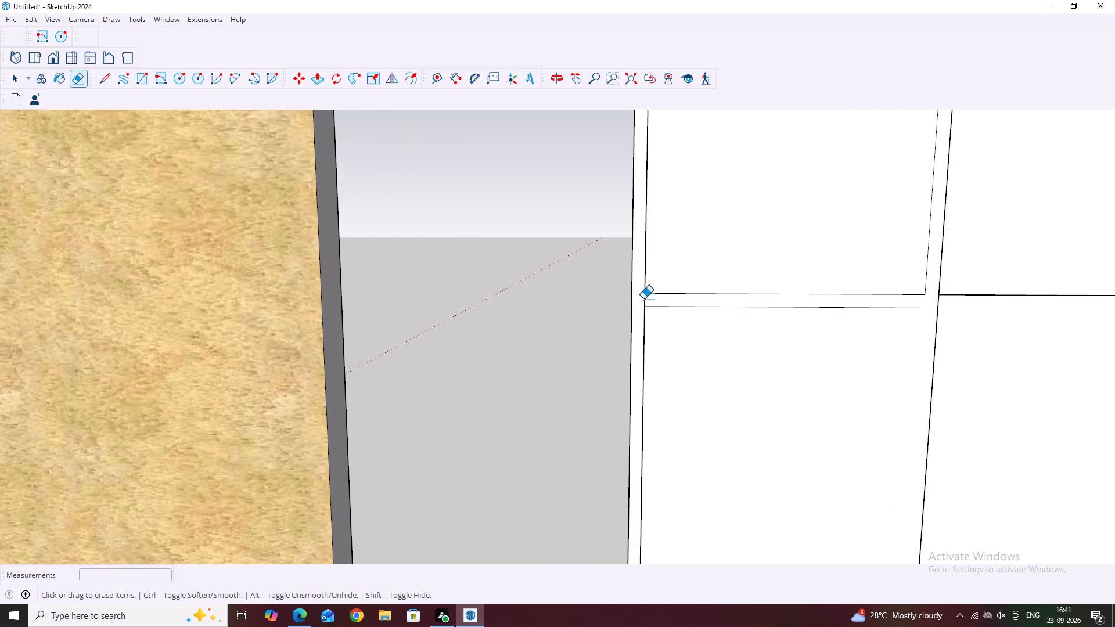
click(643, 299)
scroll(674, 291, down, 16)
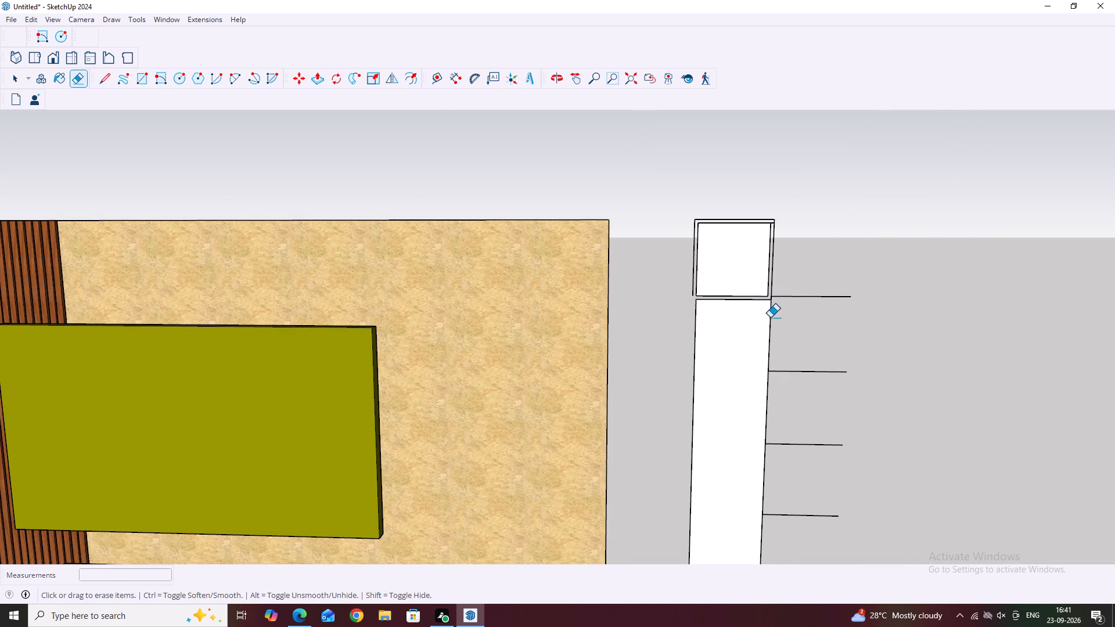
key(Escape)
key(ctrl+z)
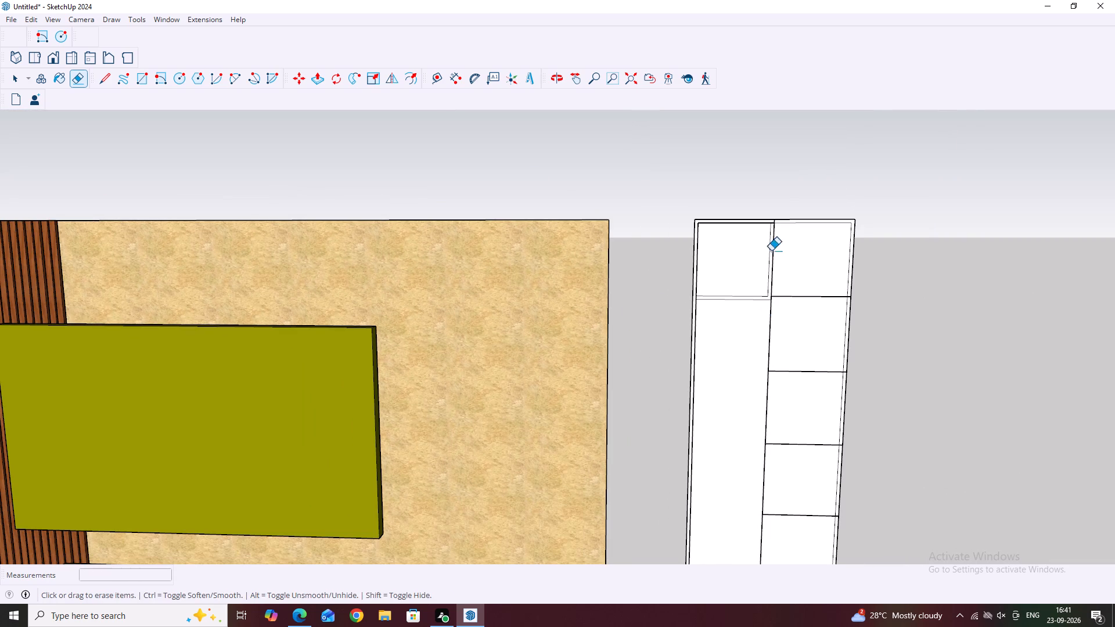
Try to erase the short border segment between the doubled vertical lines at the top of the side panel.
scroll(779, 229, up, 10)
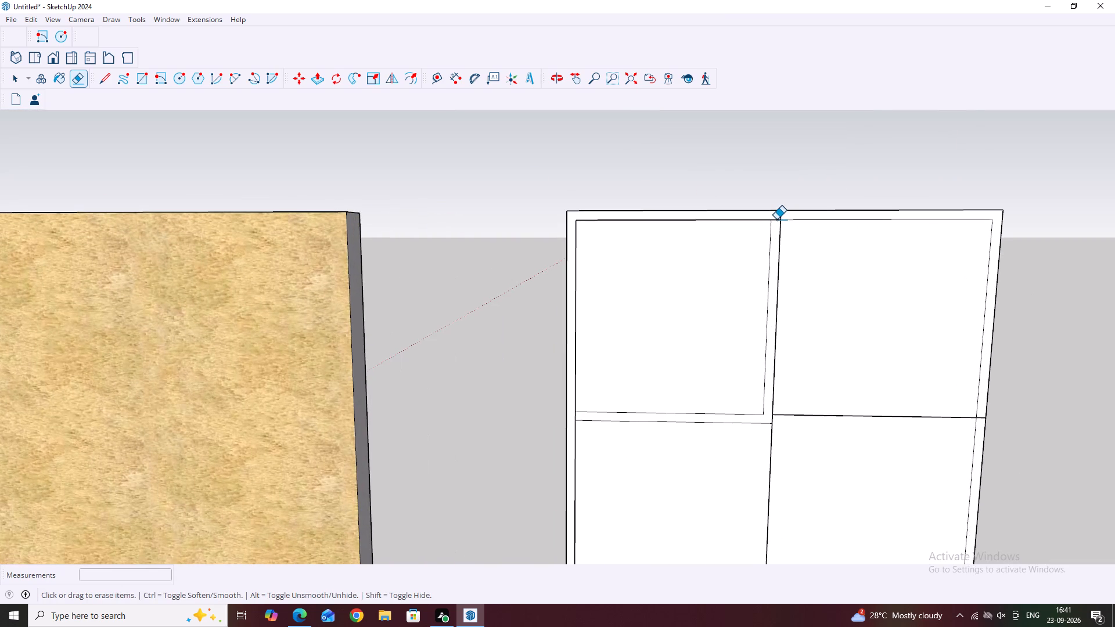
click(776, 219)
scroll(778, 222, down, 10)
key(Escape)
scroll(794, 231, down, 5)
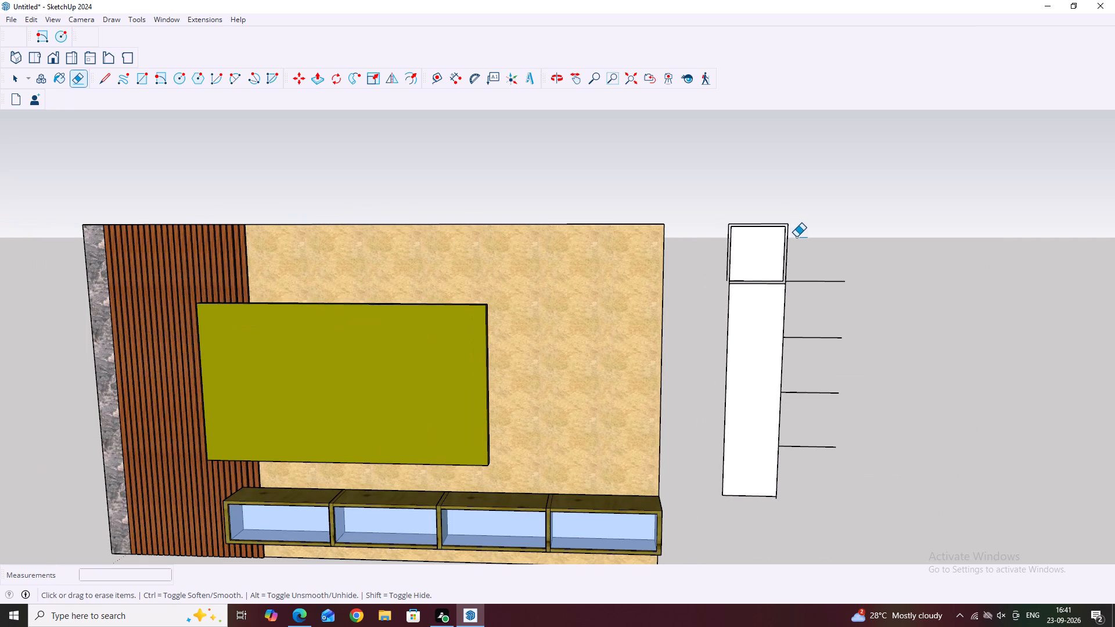
Delete the whole tall side panel beside the wall, including its leftover dividing lines.
key(space)
drag(686, 185, 875, 486)
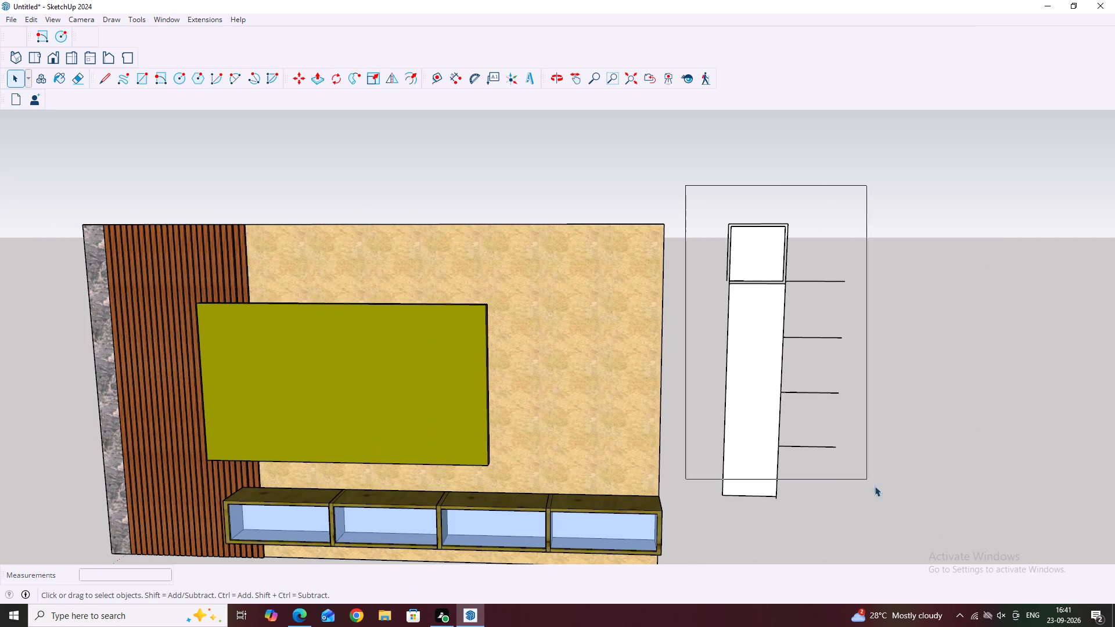
drag(875, 486, 886, 521)
key(Delete)
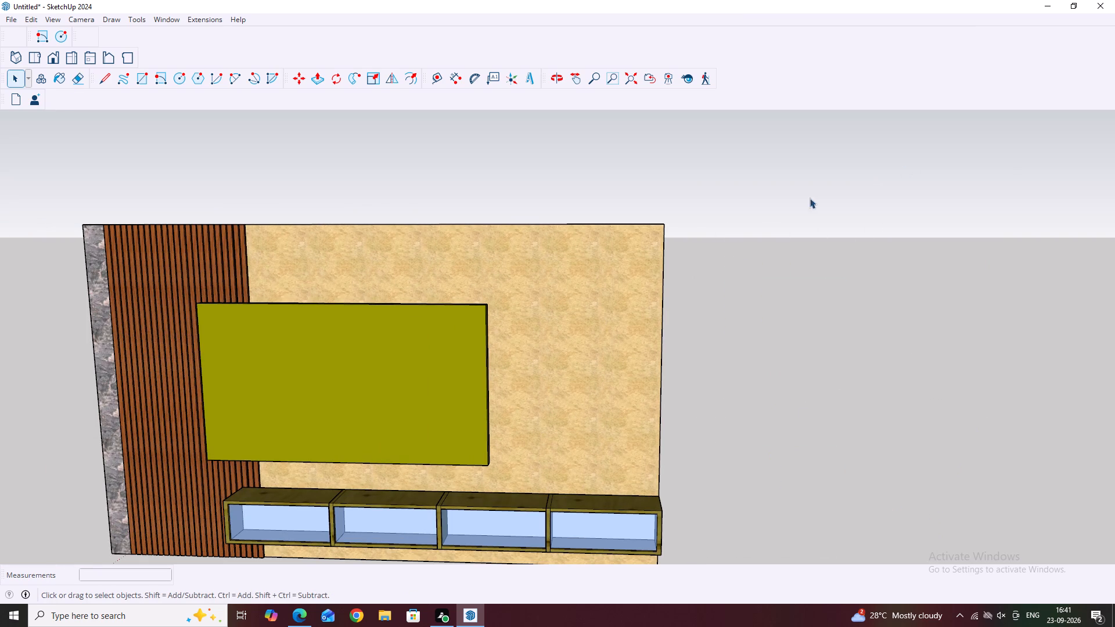
Draw a vertical rectangle about 3' 11 7/16" by 9' 3 7/8" on the wall, from the last cabinet's top rear corner to the wall's top edge.
key(r)
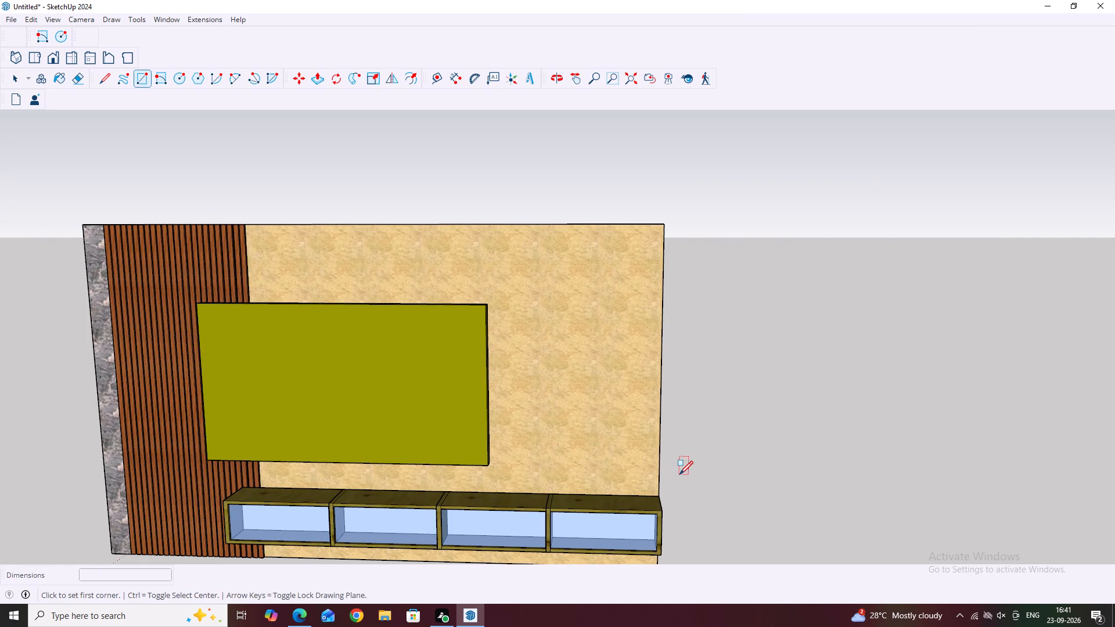
click(659, 495)
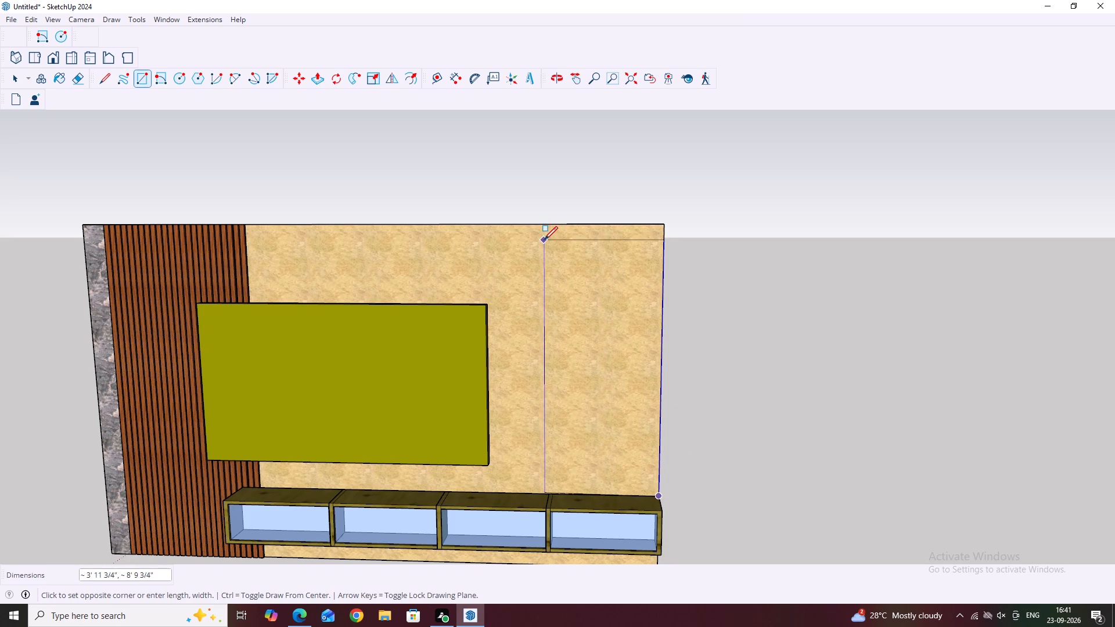
key(Up)
key(Right)
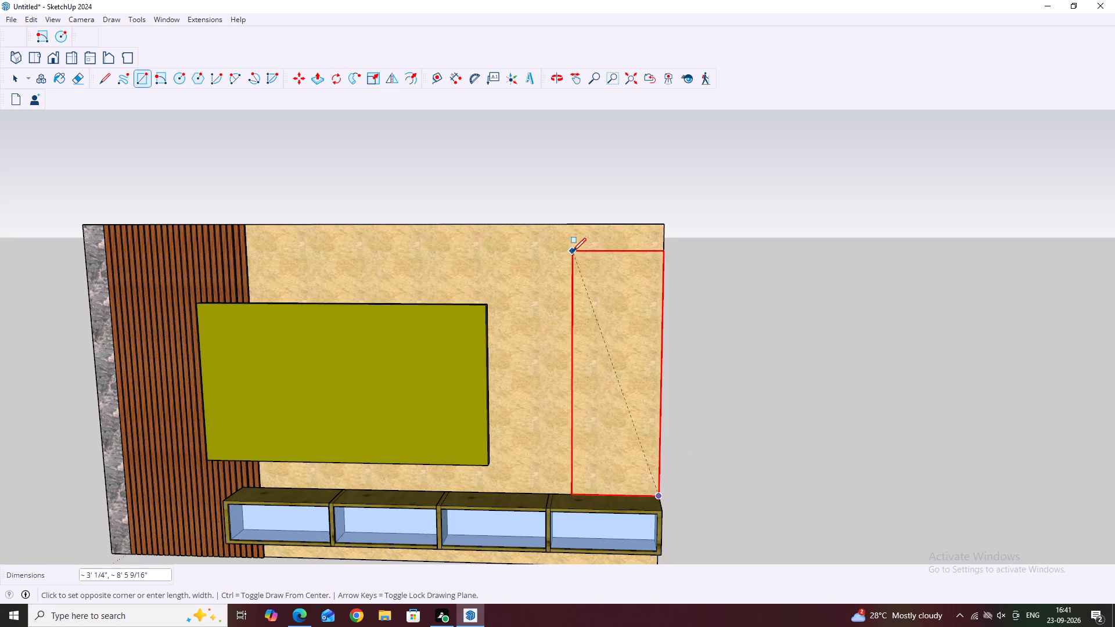
click(545, 225)
key(Escape)
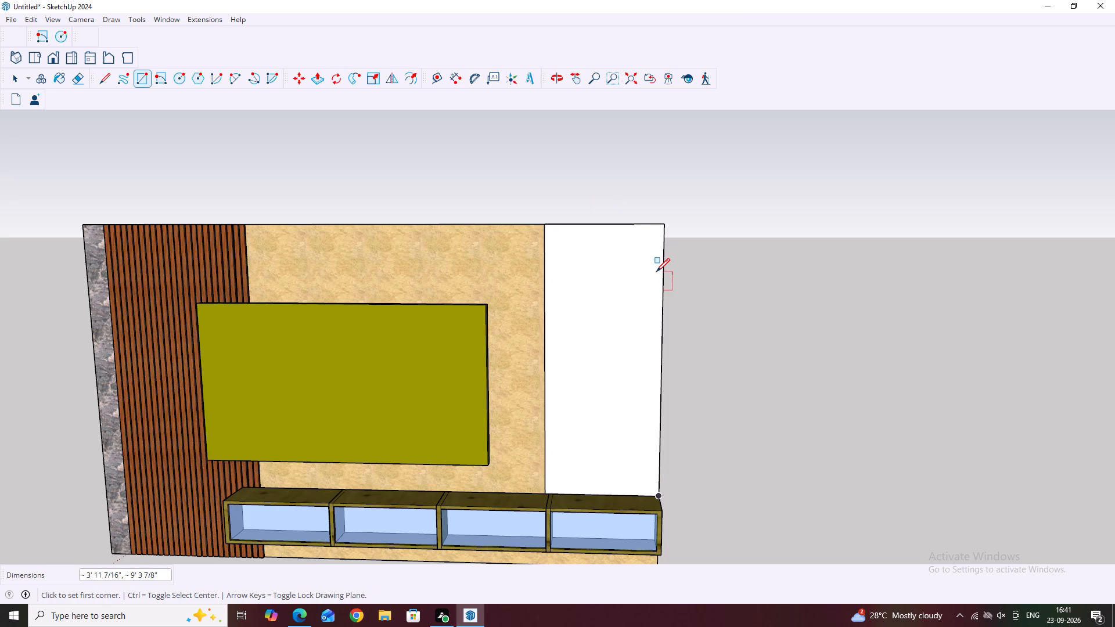
Move the new rectangle's face about 5' 4" sideways off the wall, into the open space beside it.
key(space)
click(642, 299)
middle_drag(662, 319, 667, 319)
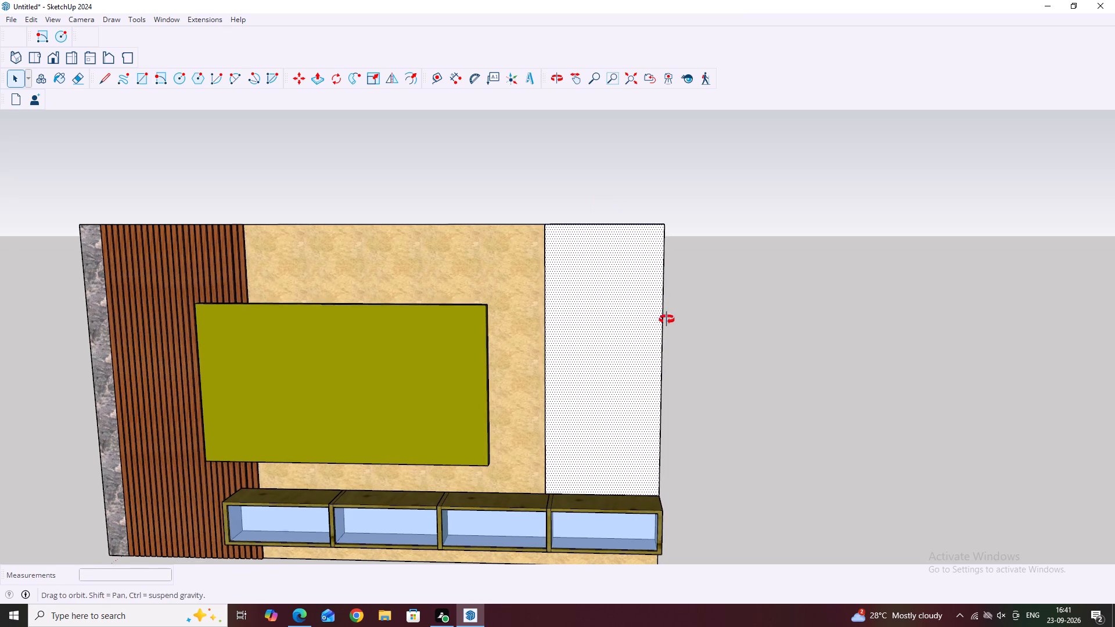
middle_drag(667, 319, 664, 294)
key(m)
click(620, 291)
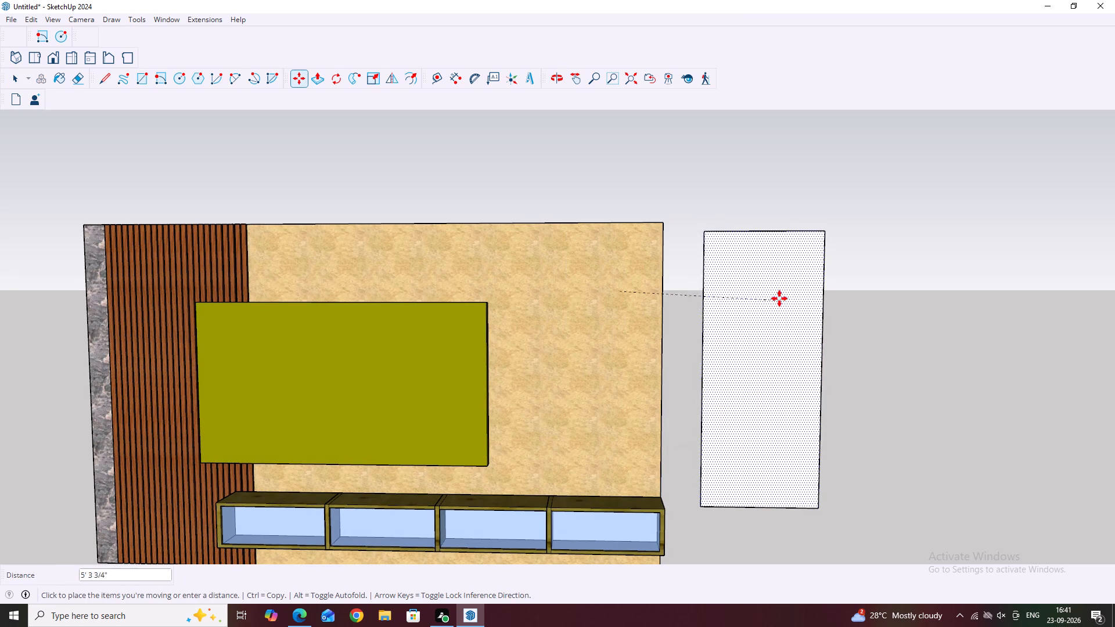
click(782, 293)
key(Escape)
scroll(740, 284, down, 5)
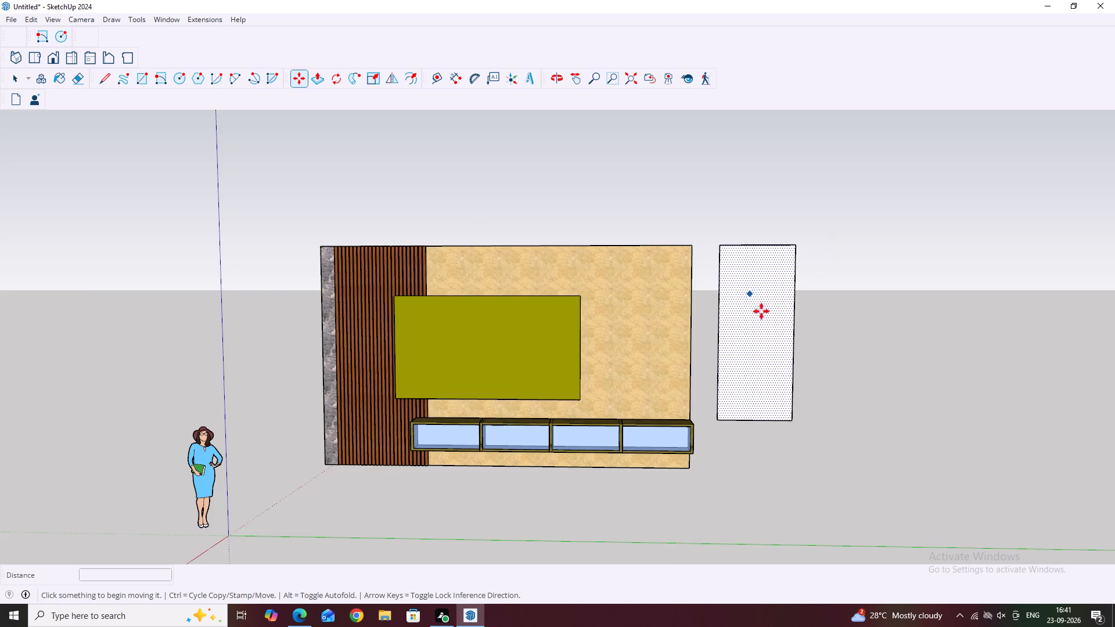
Draw a rectangle about 1' 7 1/2" high across the full 3' 11 7/16" width at the top of the detached side panel.
middle_drag(826, 375, 862, 374)
scroll(742, 342, up, 2)
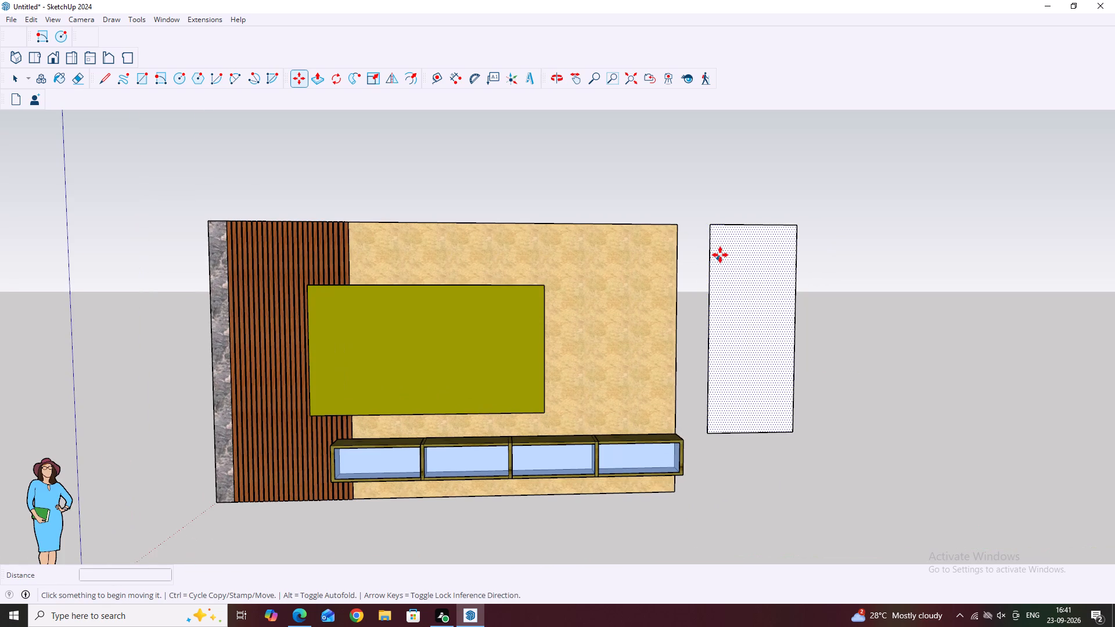
key(space)
scroll(739, 219, up, 1)
middle_drag(747, 255, 762, 293)
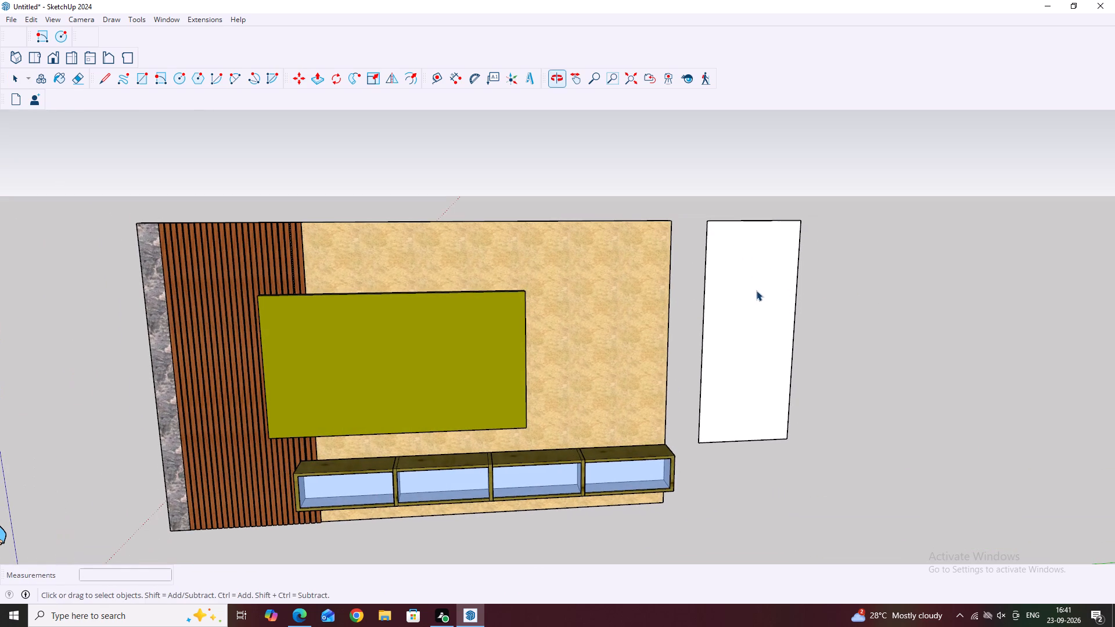
key(r)
middle_drag(859, 321, 787, 307)
scroll(719, 235, up, 2)
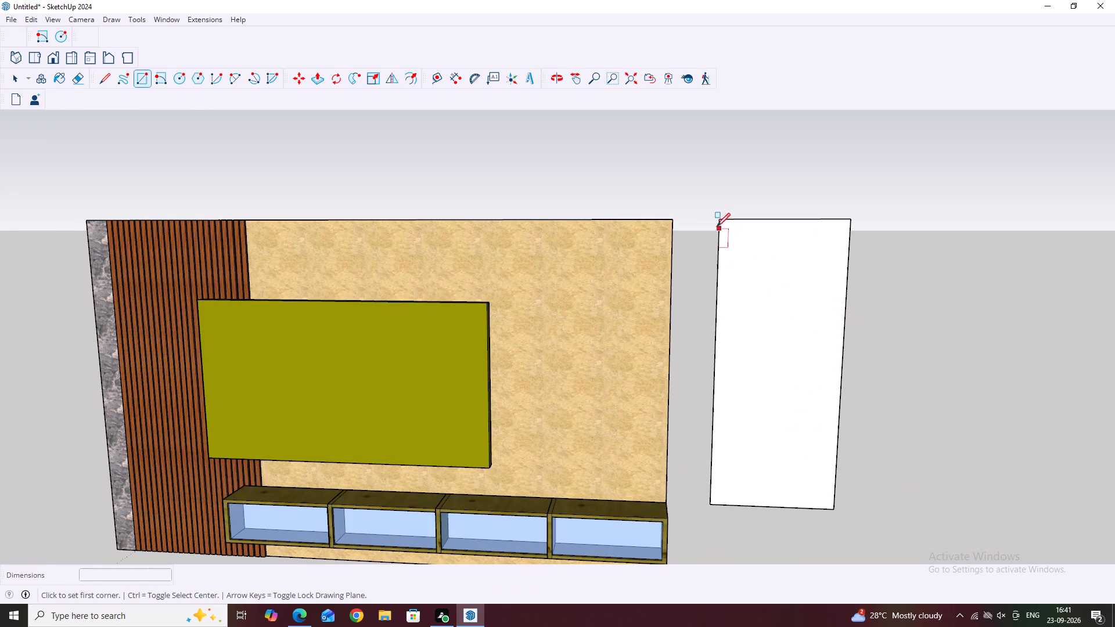
click(718, 222)
scroll(851, 284, up, 2)
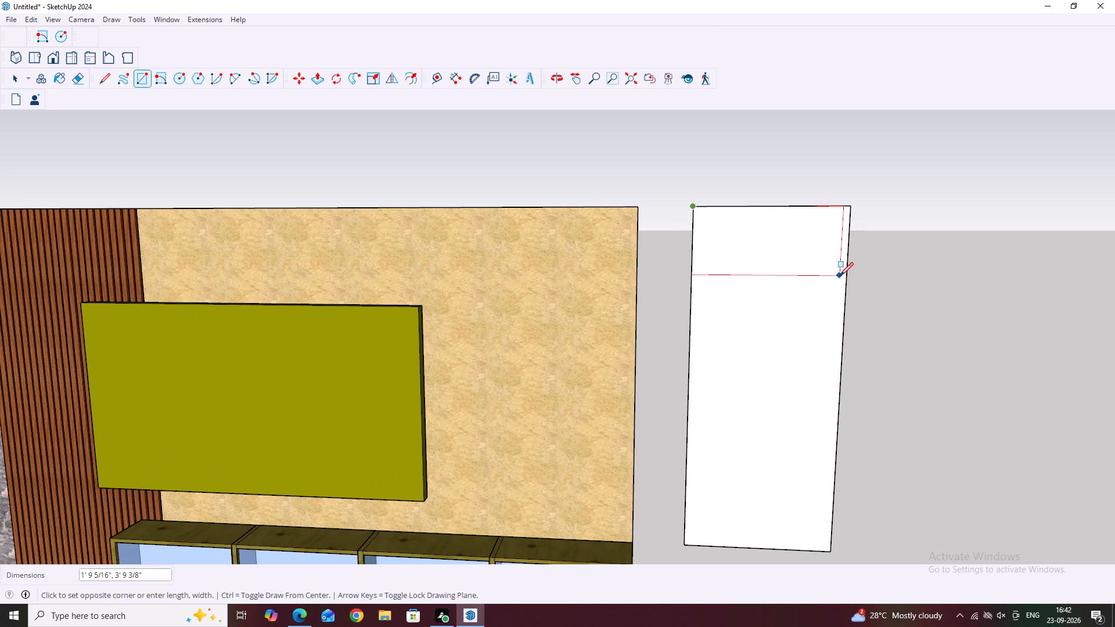
scroll(848, 273, down, 5)
scroll(863, 279, up, 3)
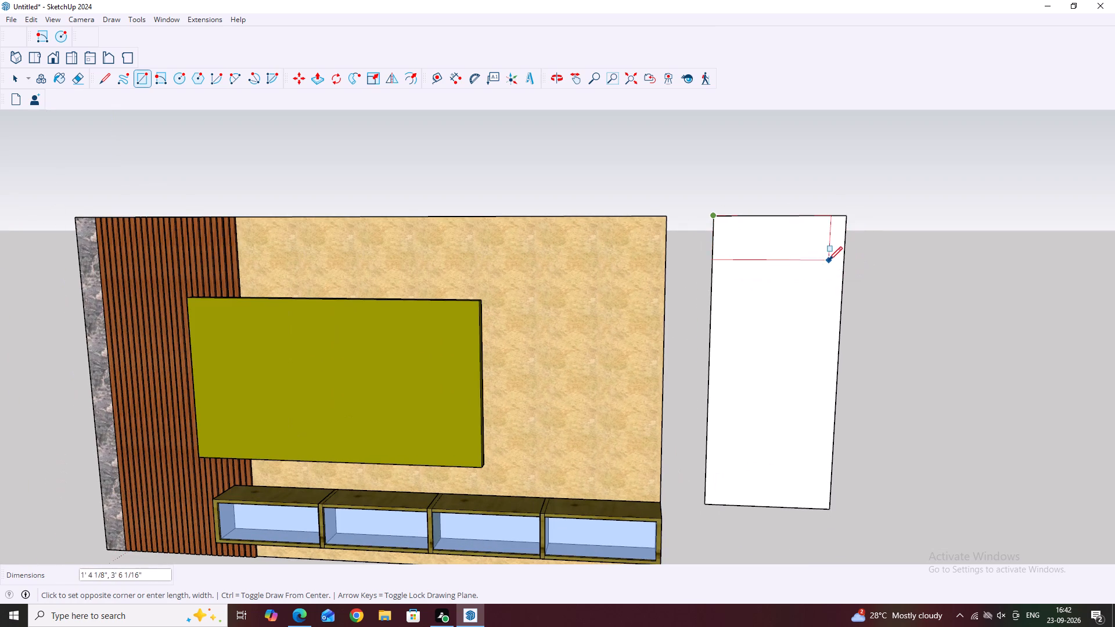
click(843, 269)
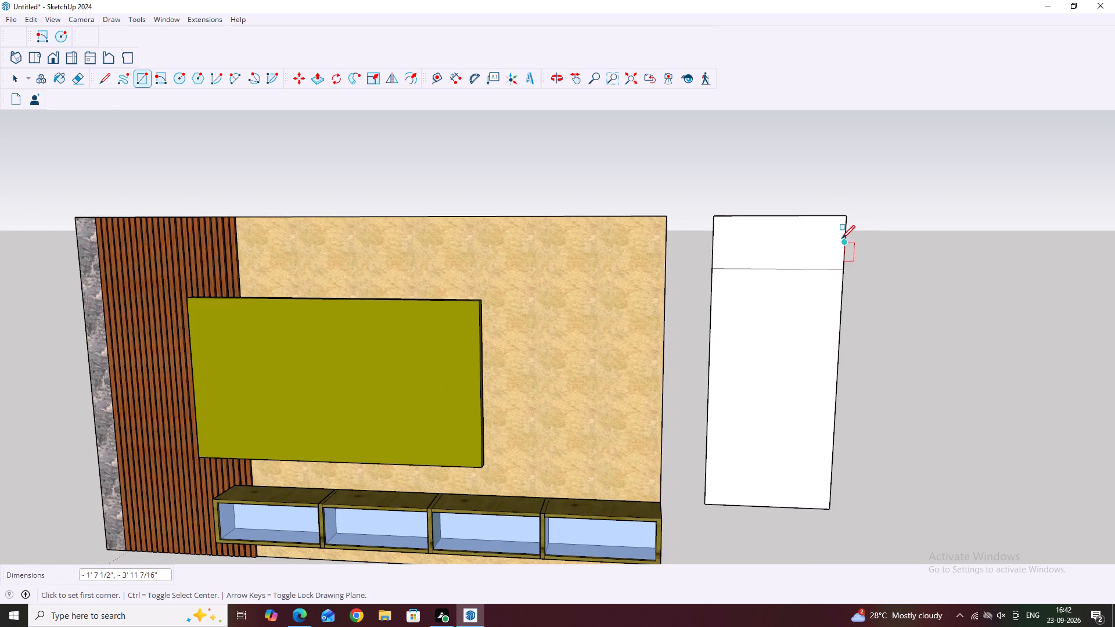
key(Escape)
Offset the outline of the side panel's top section 1" inward to form a border.
key(space)
click(757, 233)
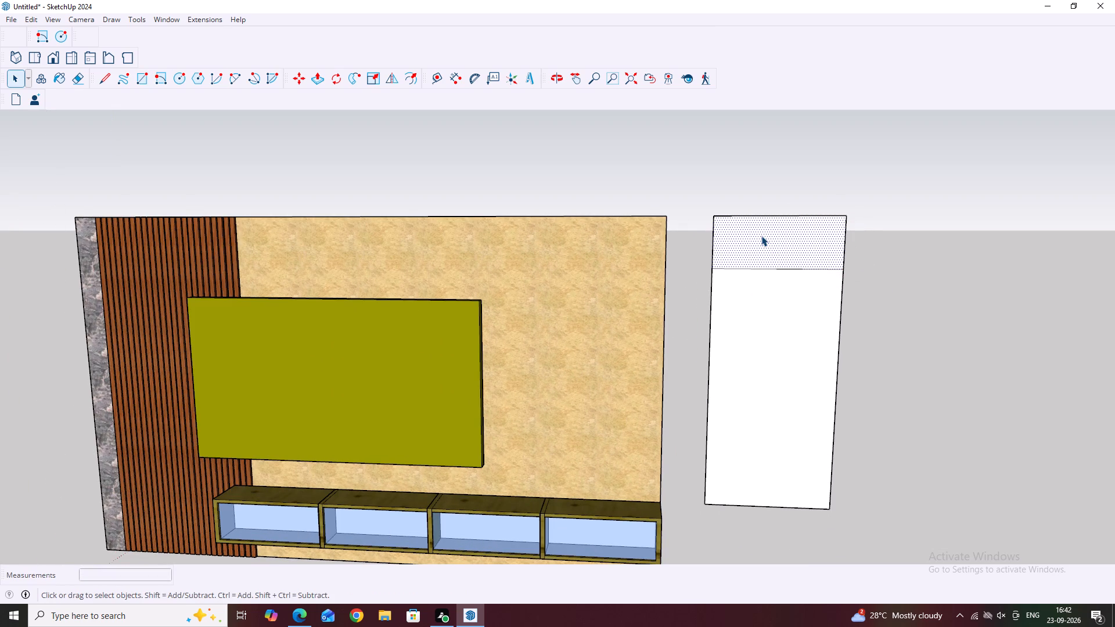
key(o)
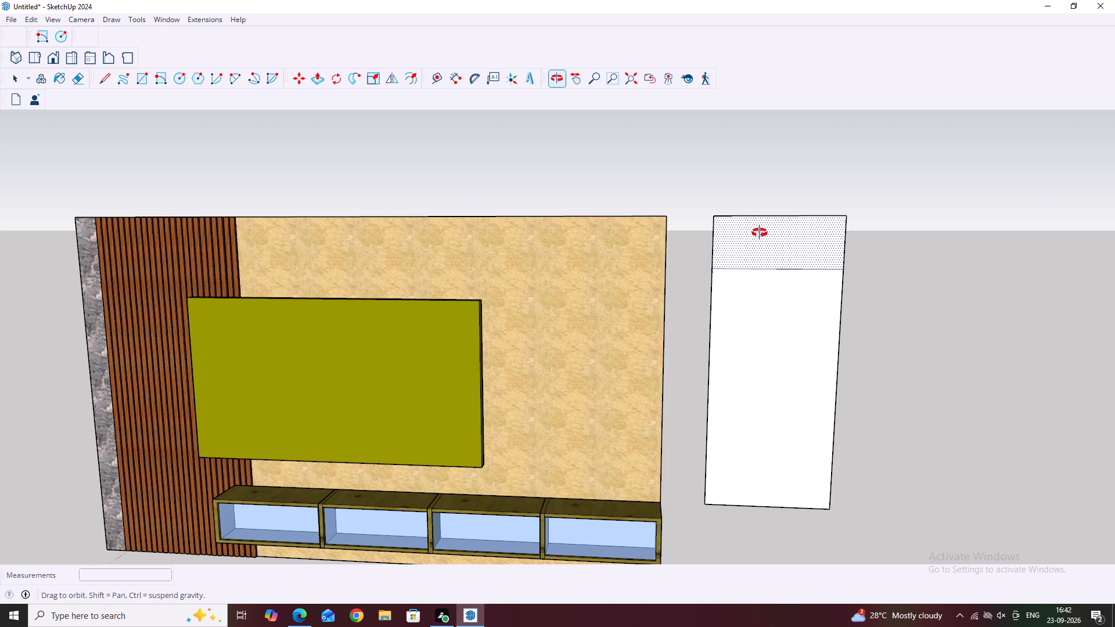
key(Escape)
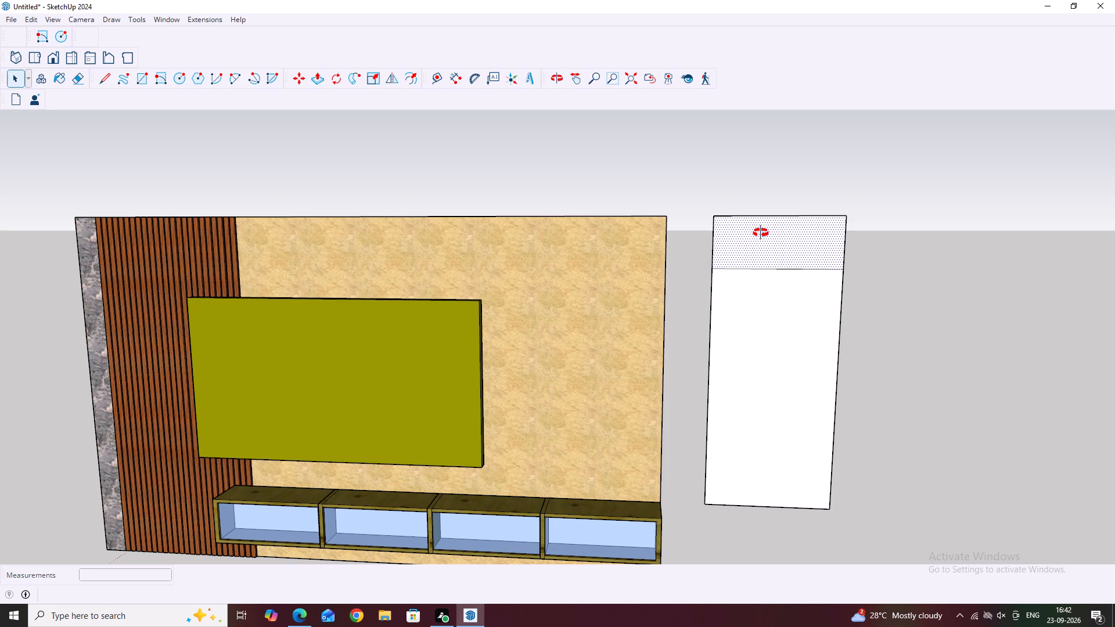
key(space)
click(764, 241)
key(f)
click(764, 241)
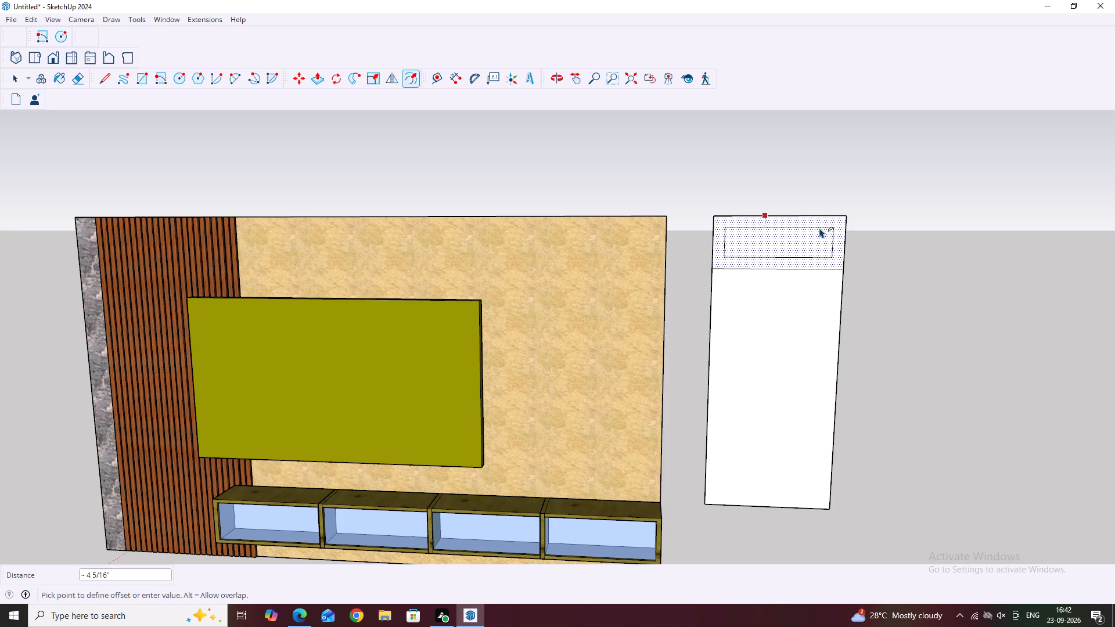
key(1)
key(shift+quotedbl)
key(Return)
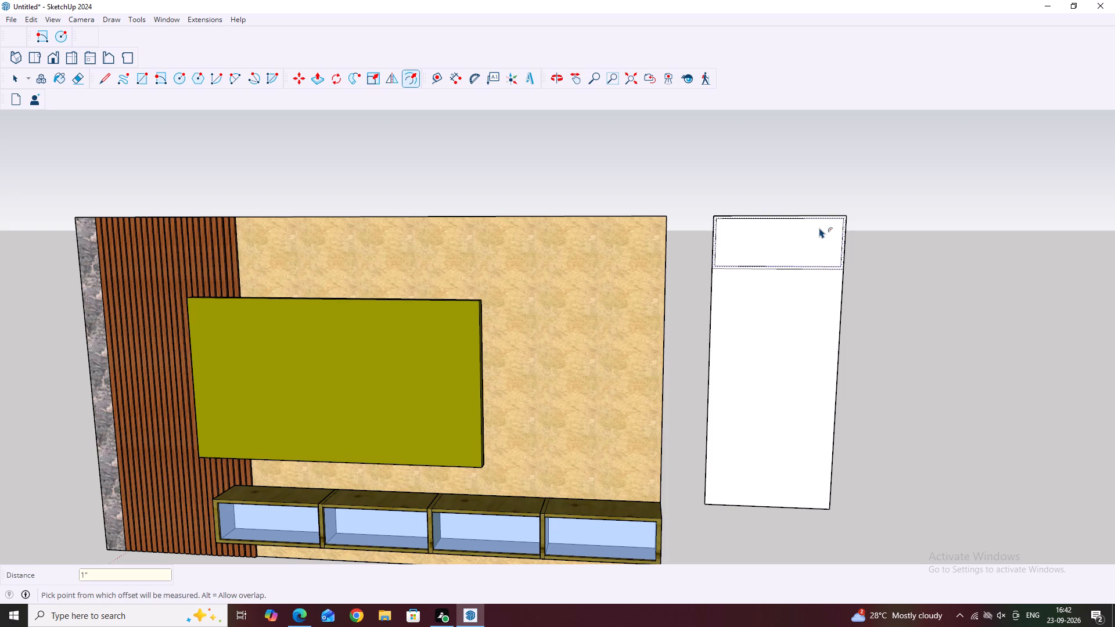
key(Escape)
key(space)
Draw a vertical line down the middle of the side panel's top section, from its upper edge to its lower edge.
scroll(795, 232, up, 3)
key(l)
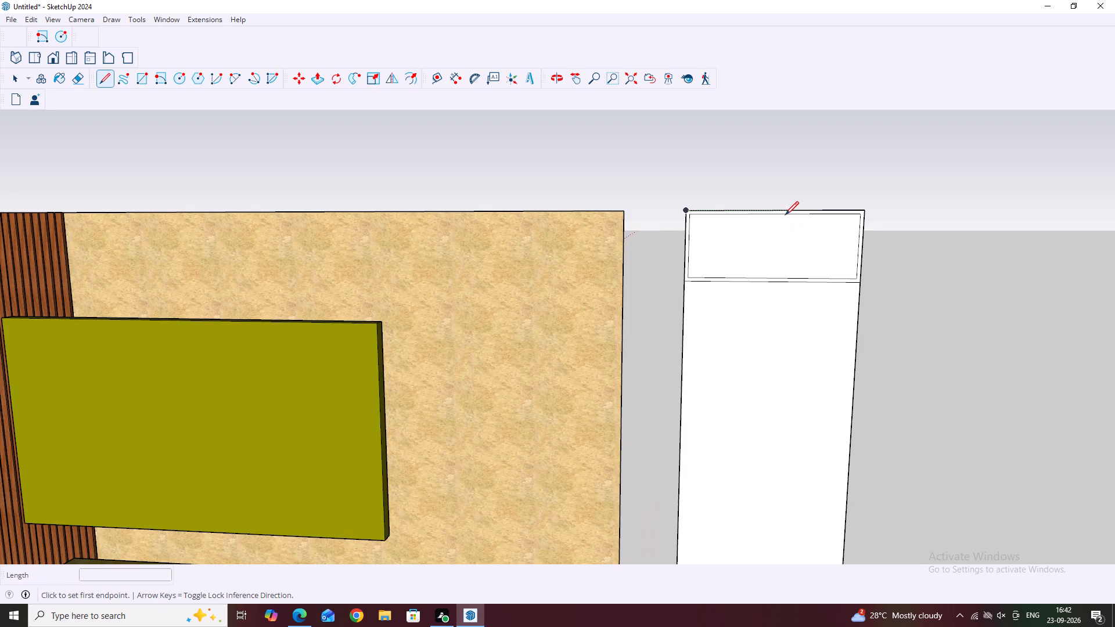
click(776, 208)
click(771, 283)
key(Escape)
Copy the whole vertical centre line 1" sideways, away from the wall.
key(space)
click(773, 234)
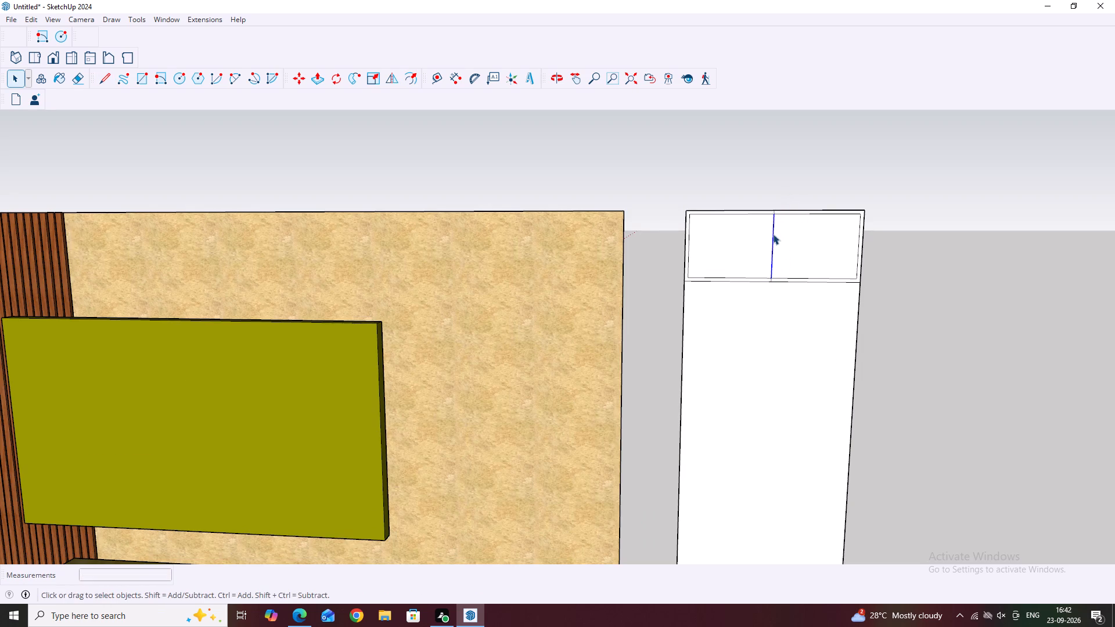
drag(760, 185, 780, 301)
key(m)
scroll(776, 279, up, 5)
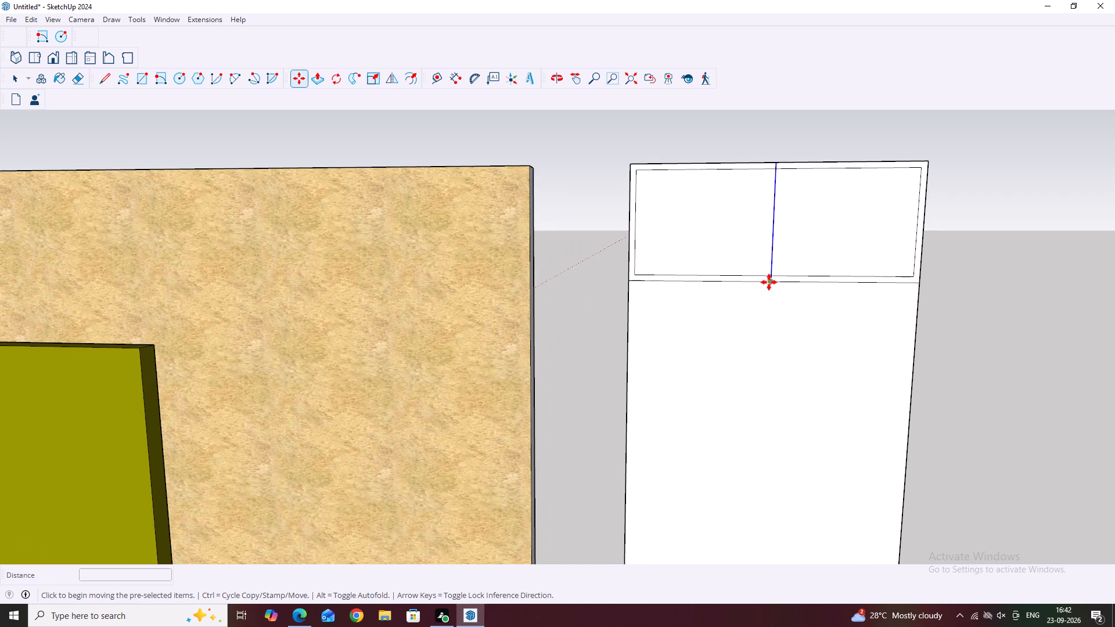
click(772, 280)
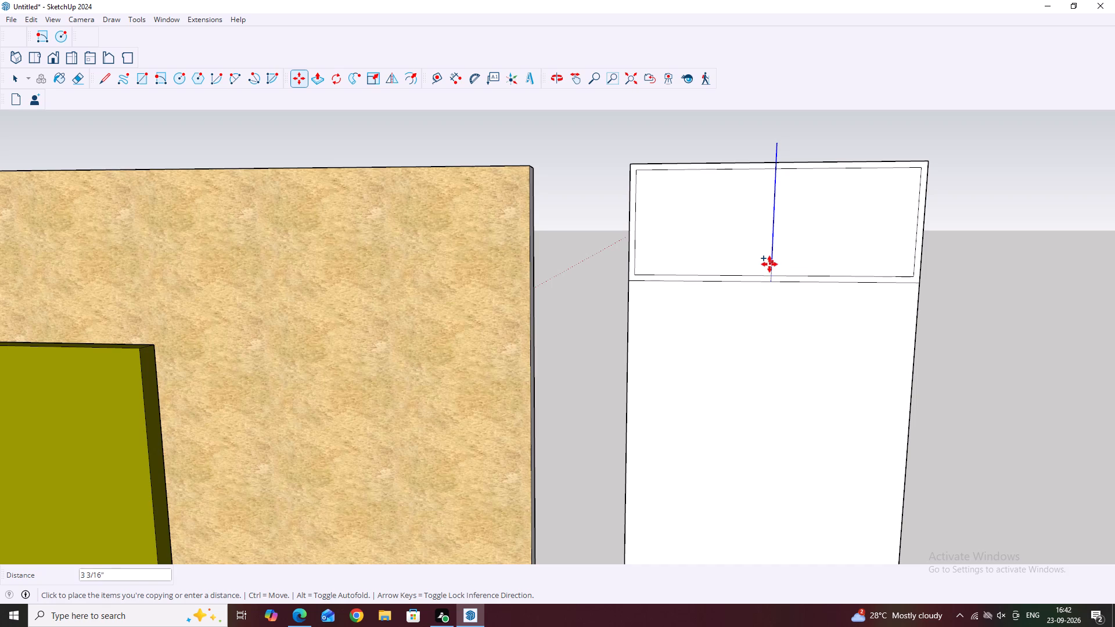
scroll(781, 278, up, 6)
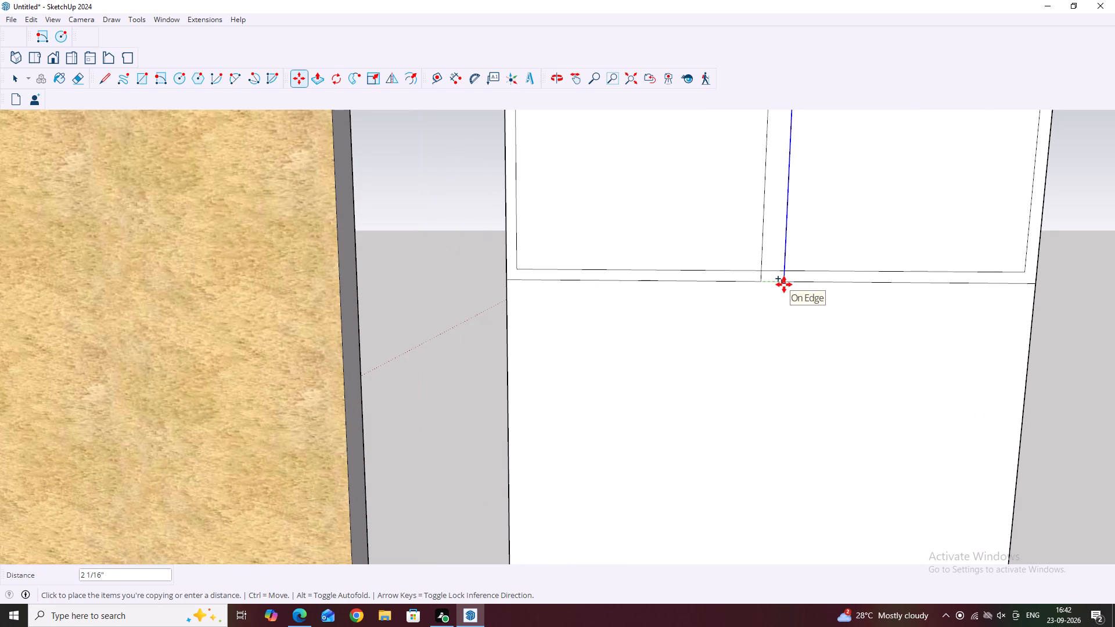
key(1)
key(shift+quotedbl)
key(Return)
scroll(769, 282, up, 2)
key(Escape)
key(space)
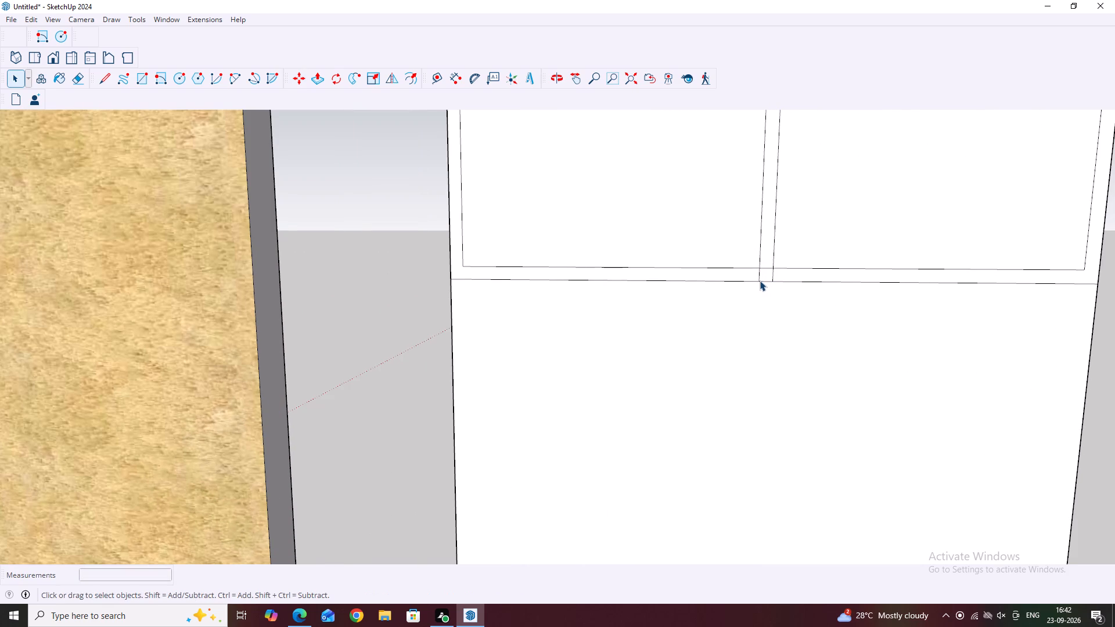
Copy the original centre line, including its end segments, 1" toward the wall to make a third divider line.
click(759, 280)
scroll(756, 269, up, 1)
scroll(756, 260, down, 14)
key(Escape)
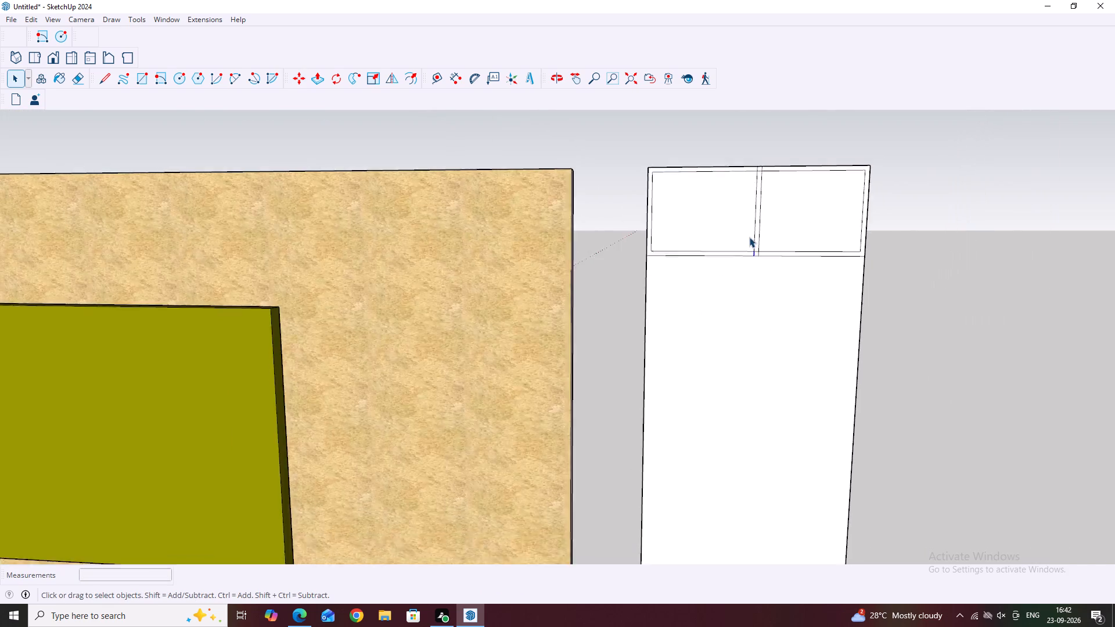
scroll(749, 237, down, 2)
scroll(752, 208, up, 6)
drag(749, 158, 763, 305)
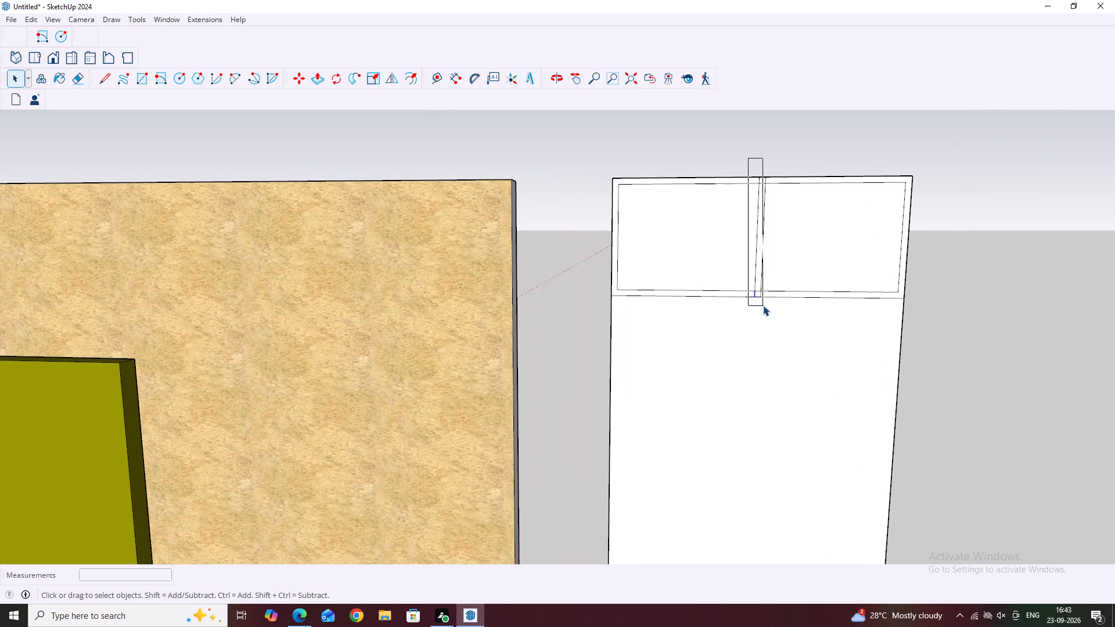
drag(763, 305, 757, 311)
scroll(742, 154, up, 5)
drag(756, 158, 769, 390)
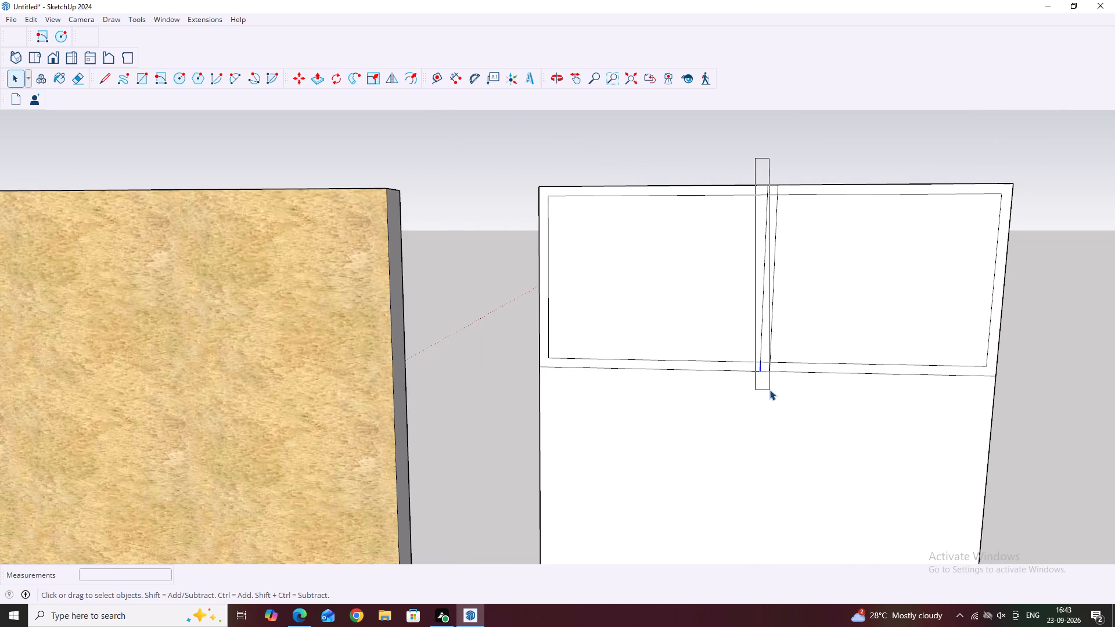
drag(769, 390, 769, 390)
key(m)
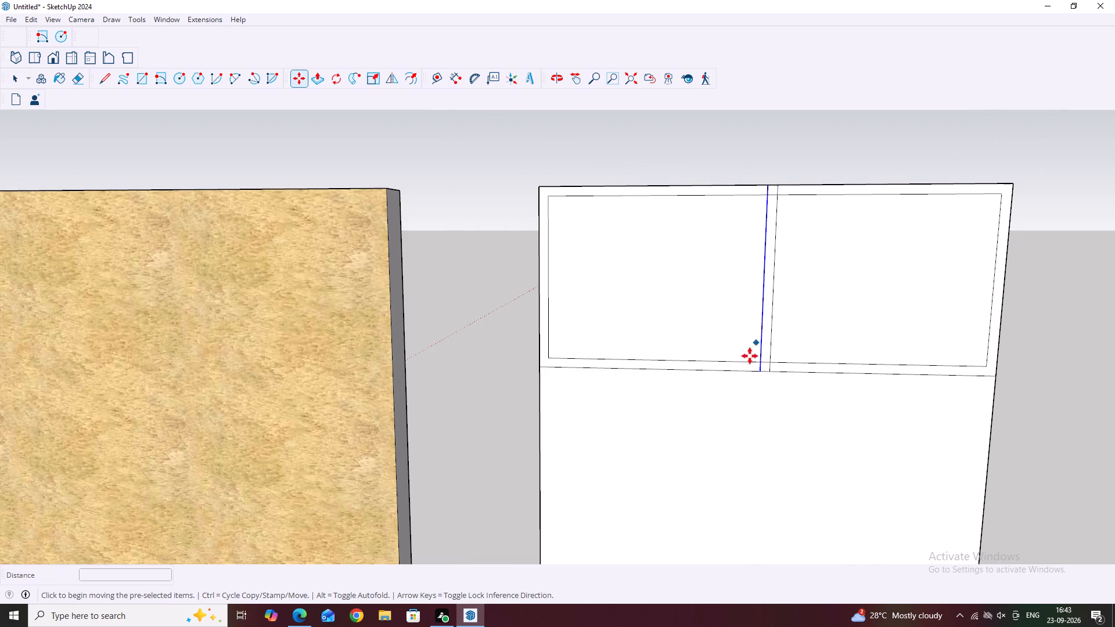
scroll(747, 366, up, 9)
click(768, 372)
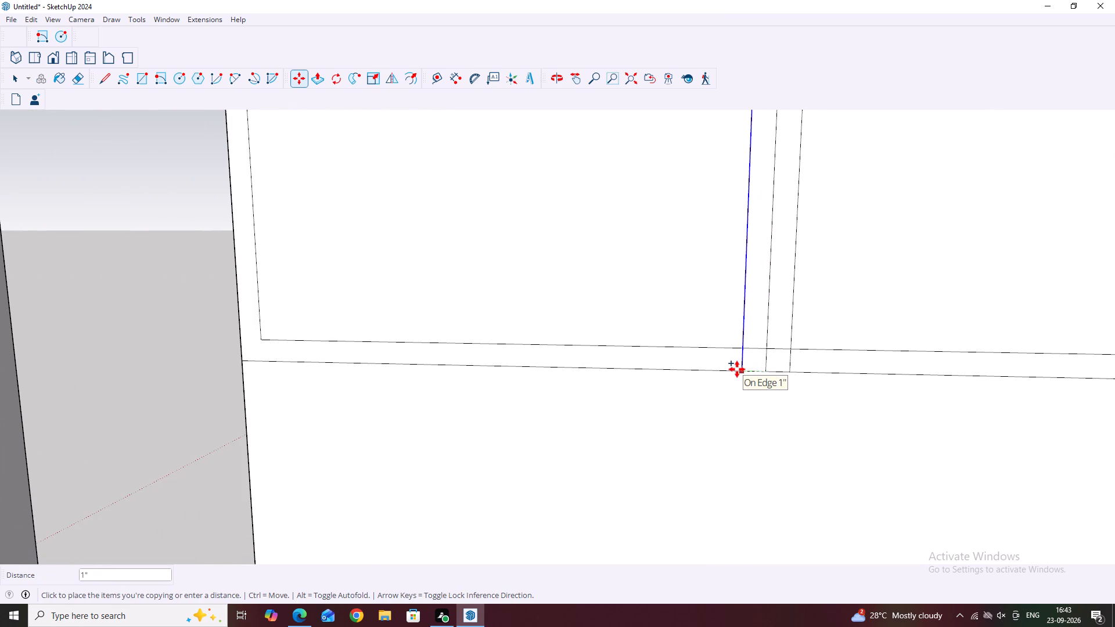
key(1)
key(shift+quotedbl)
key(Return)
scroll(708, 356, down, 3)
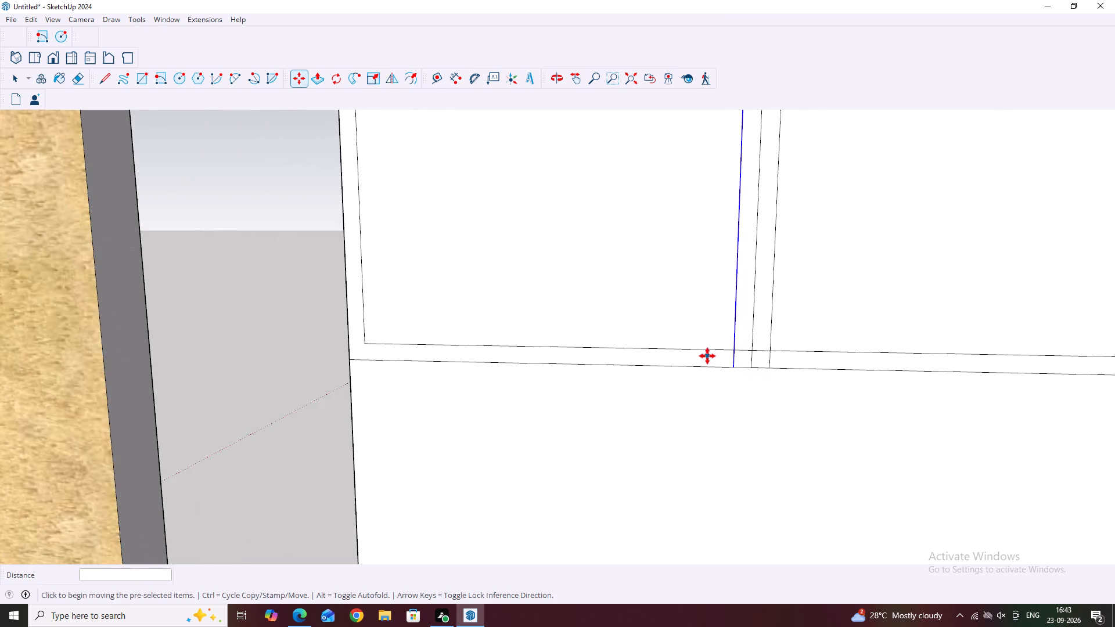
key(Escape)
scroll(658, 298, down, 10)
key(space)
click(919, 282)
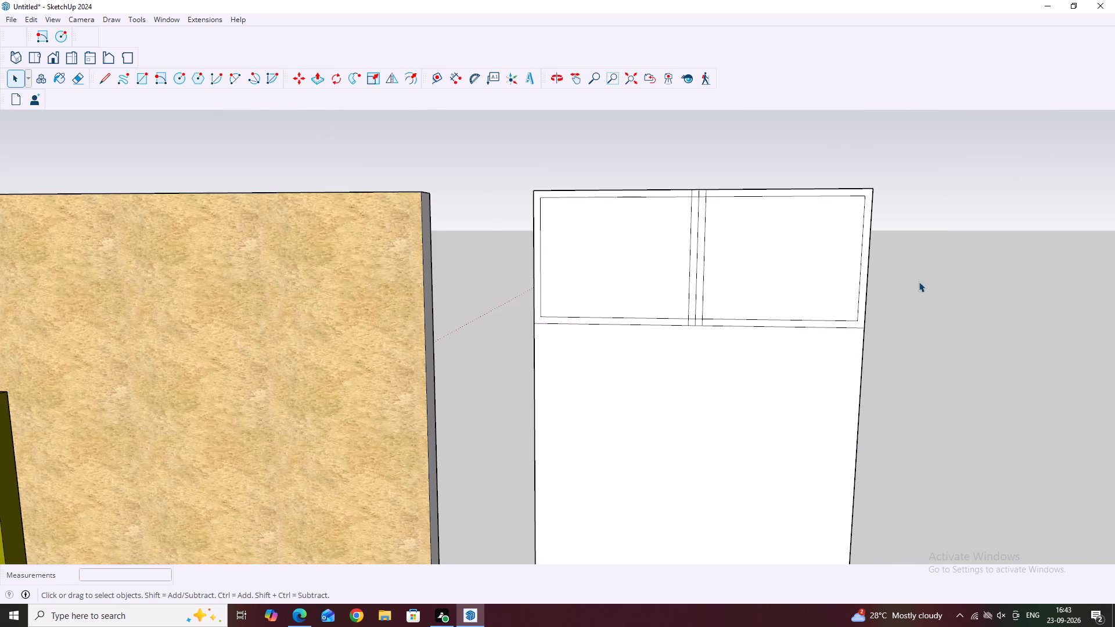
Erase the divider line's end stubs nearest the wall and the short inner-border segments between it and the centre line, top and bottom.
scroll(740, 237, up, 1)
scroll(700, 206, up, 2)
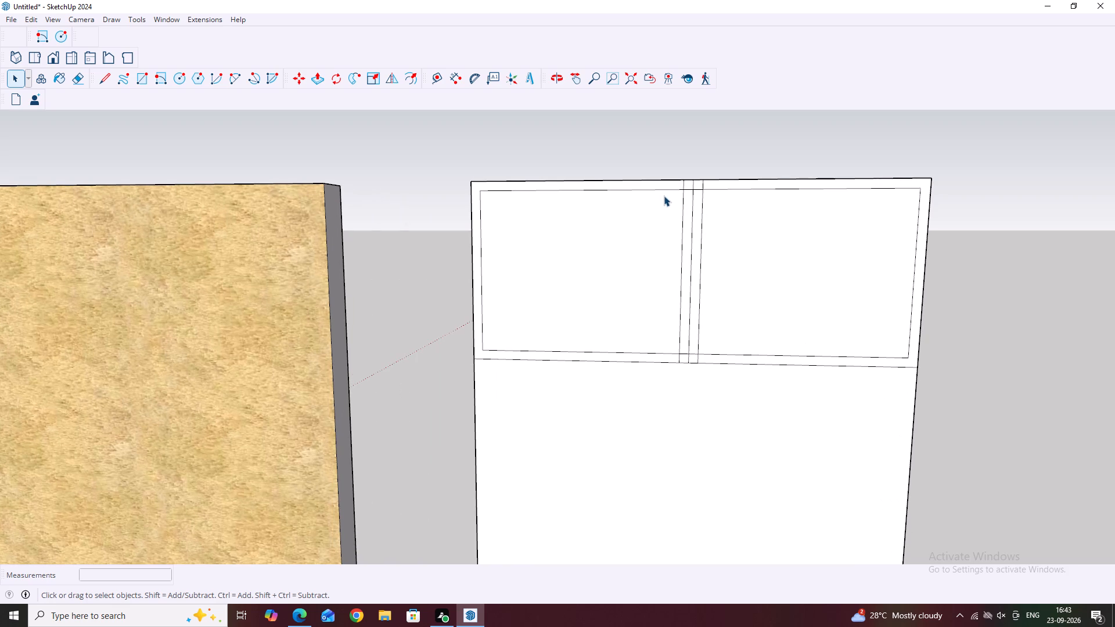
key(e)
scroll(682, 183, up, 5)
click(682, 184)
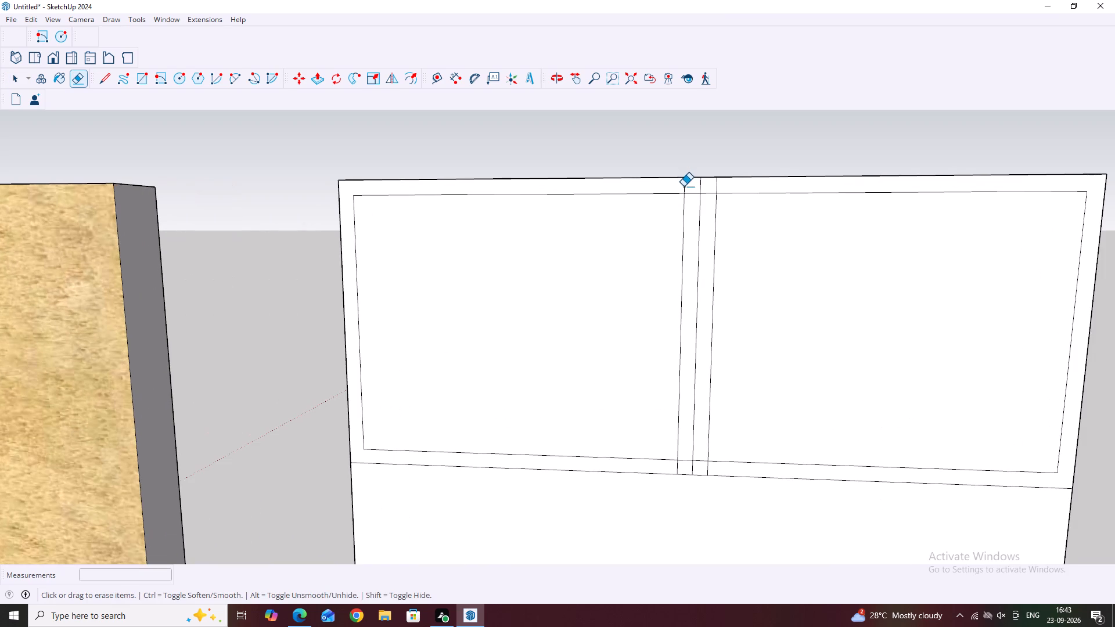
click(684, 186)
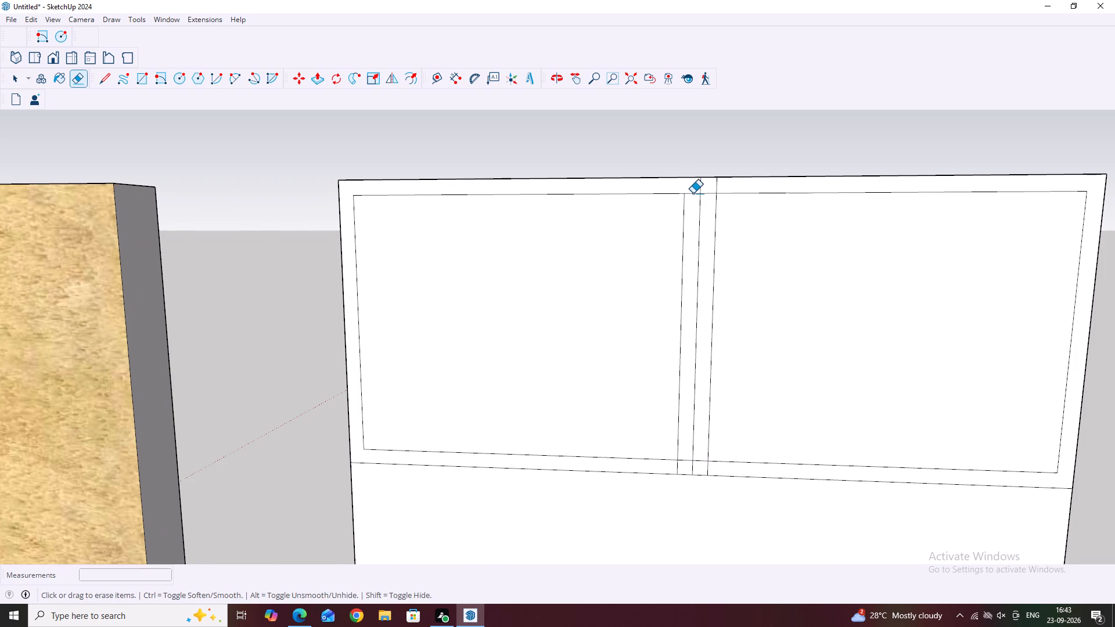
click(690, 194)
scroll(700, 190, down, 5)
scroll(690, 376, up, 4)
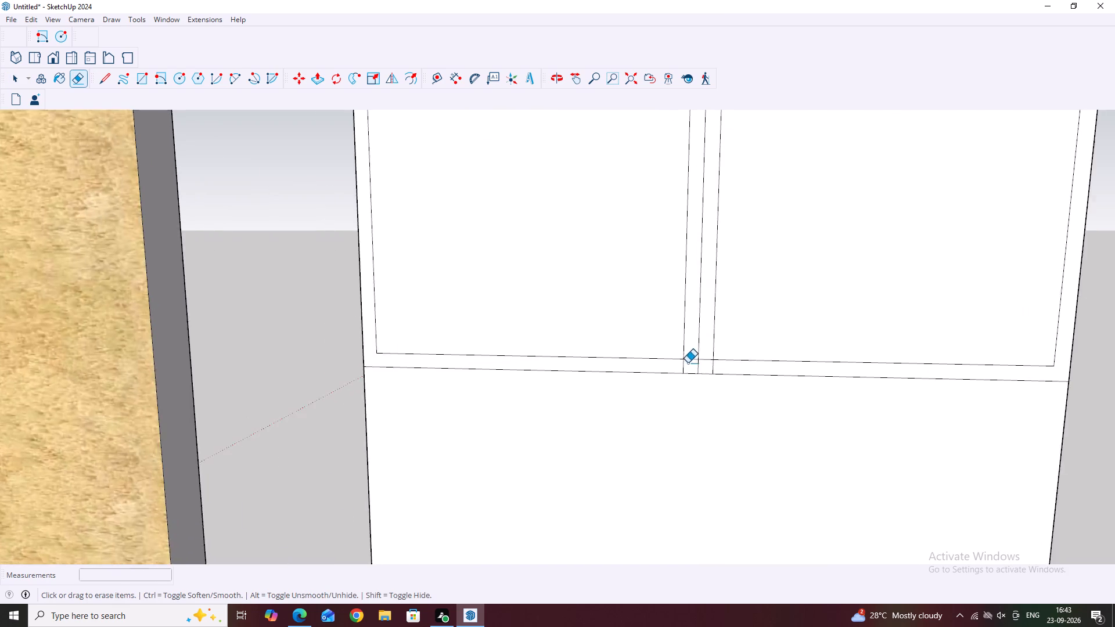
scroll(688, 363, up, 4)
click(688, 360)
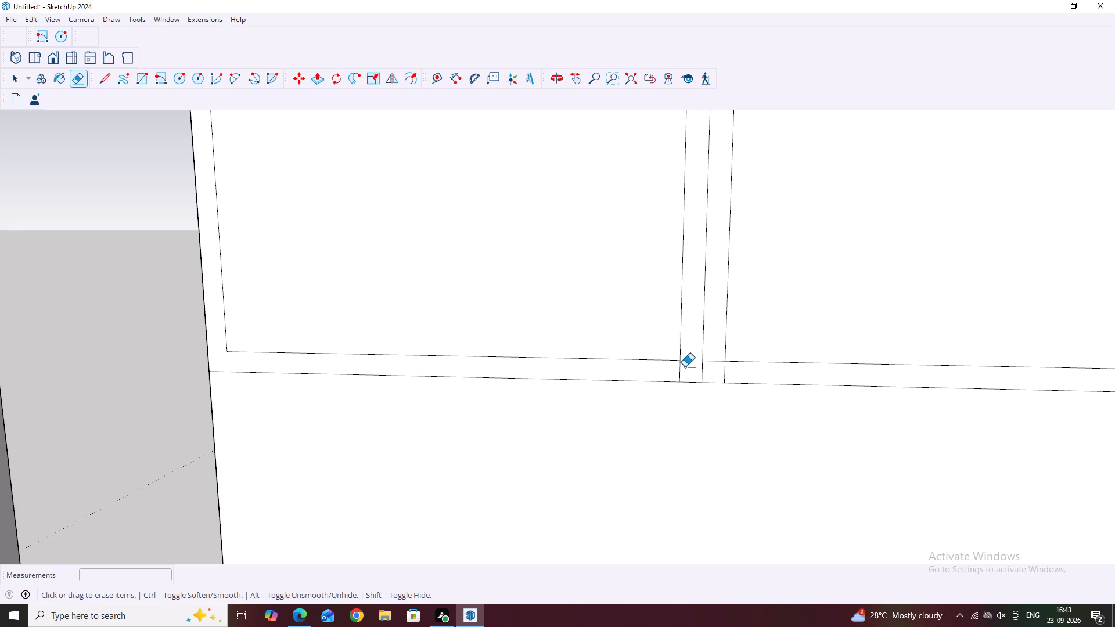
click(679, 367)
scroll(415, 306, down, 5)
key(Escape)
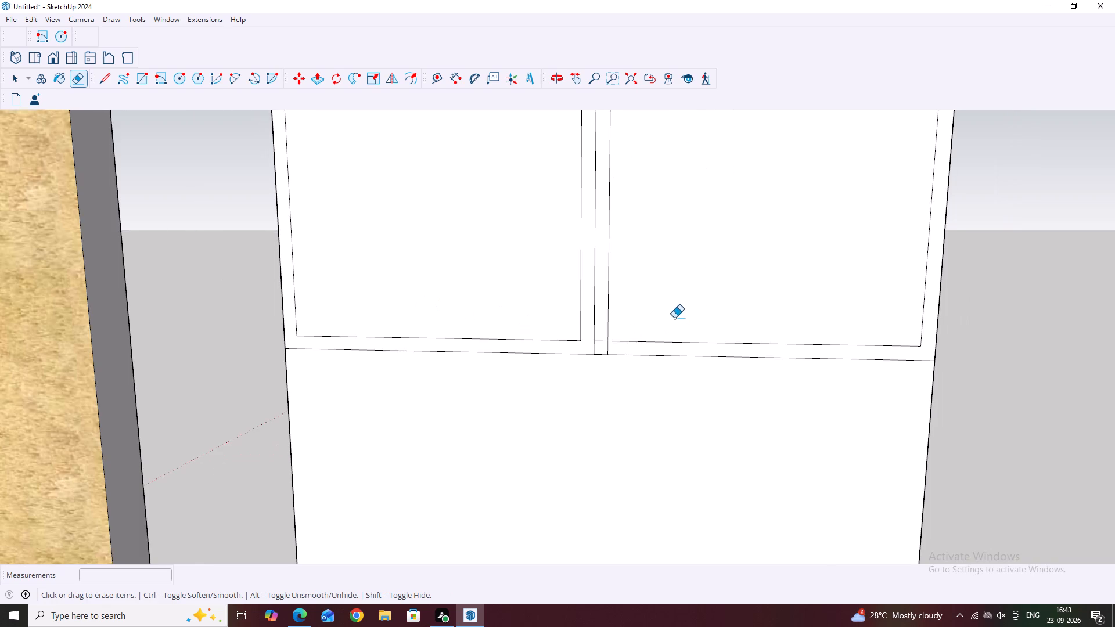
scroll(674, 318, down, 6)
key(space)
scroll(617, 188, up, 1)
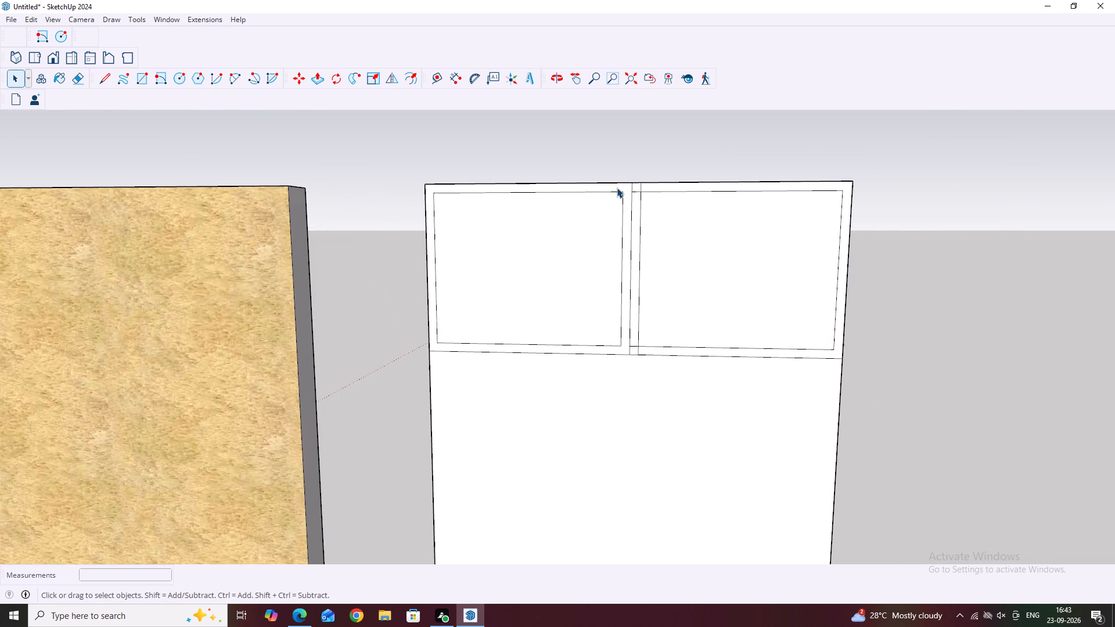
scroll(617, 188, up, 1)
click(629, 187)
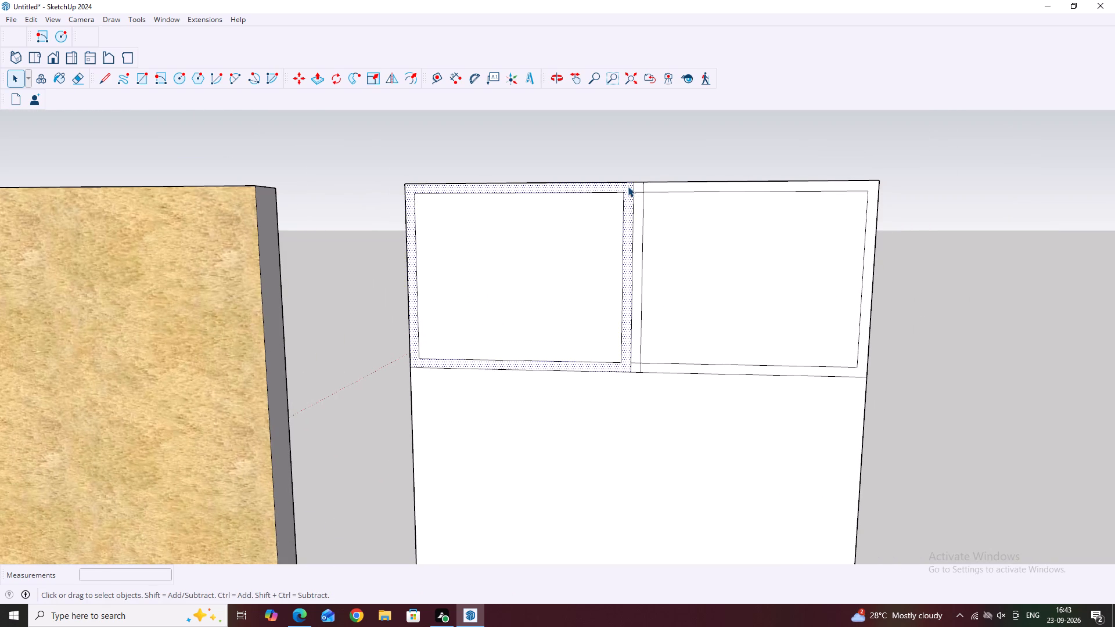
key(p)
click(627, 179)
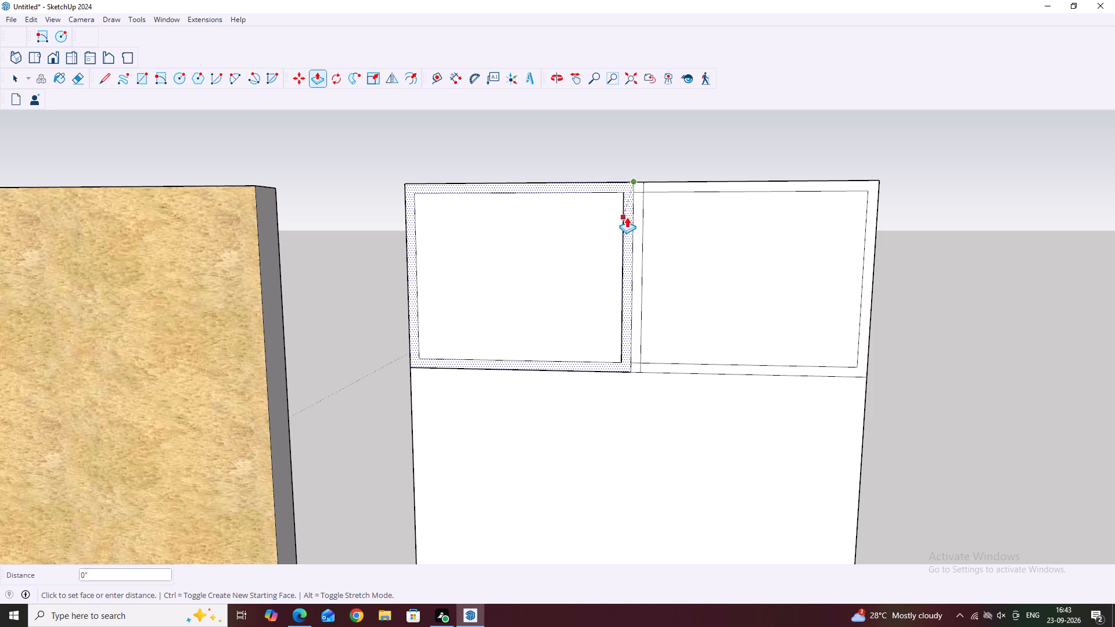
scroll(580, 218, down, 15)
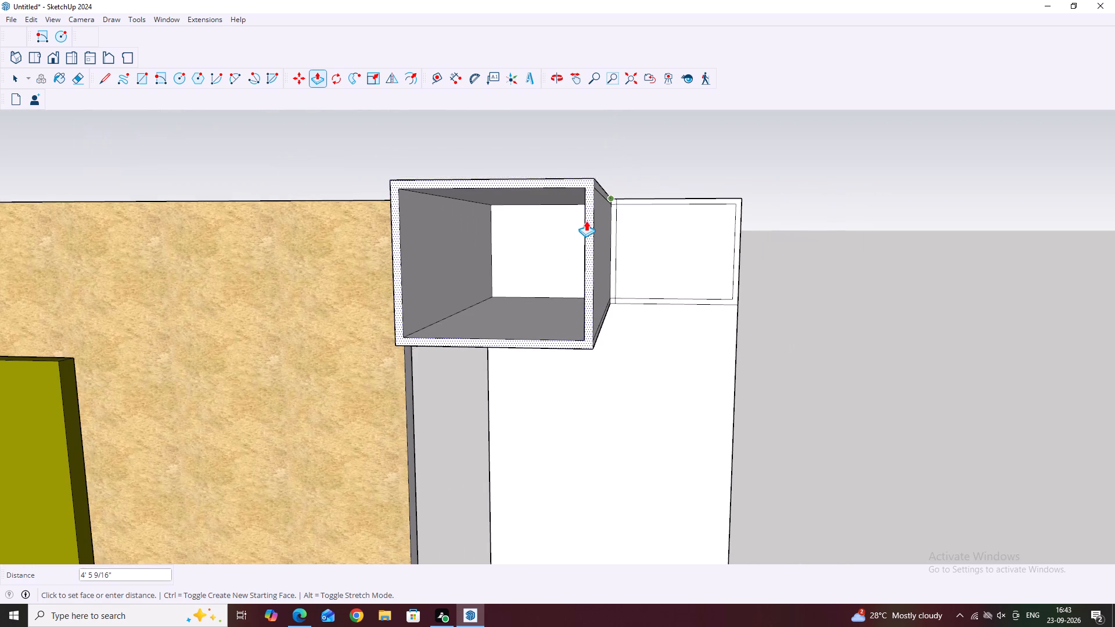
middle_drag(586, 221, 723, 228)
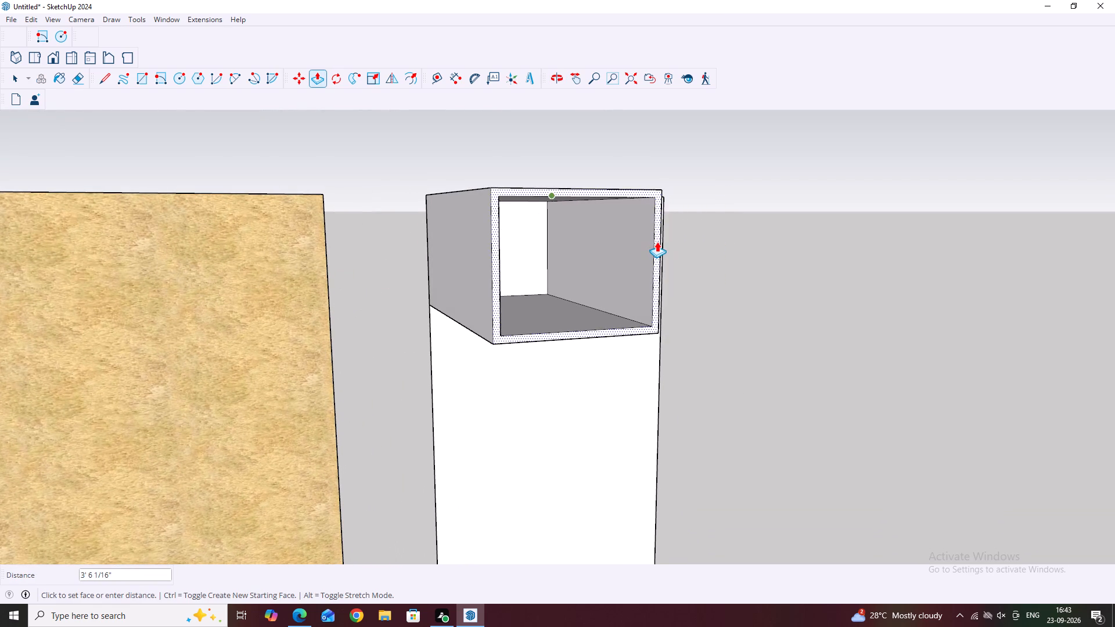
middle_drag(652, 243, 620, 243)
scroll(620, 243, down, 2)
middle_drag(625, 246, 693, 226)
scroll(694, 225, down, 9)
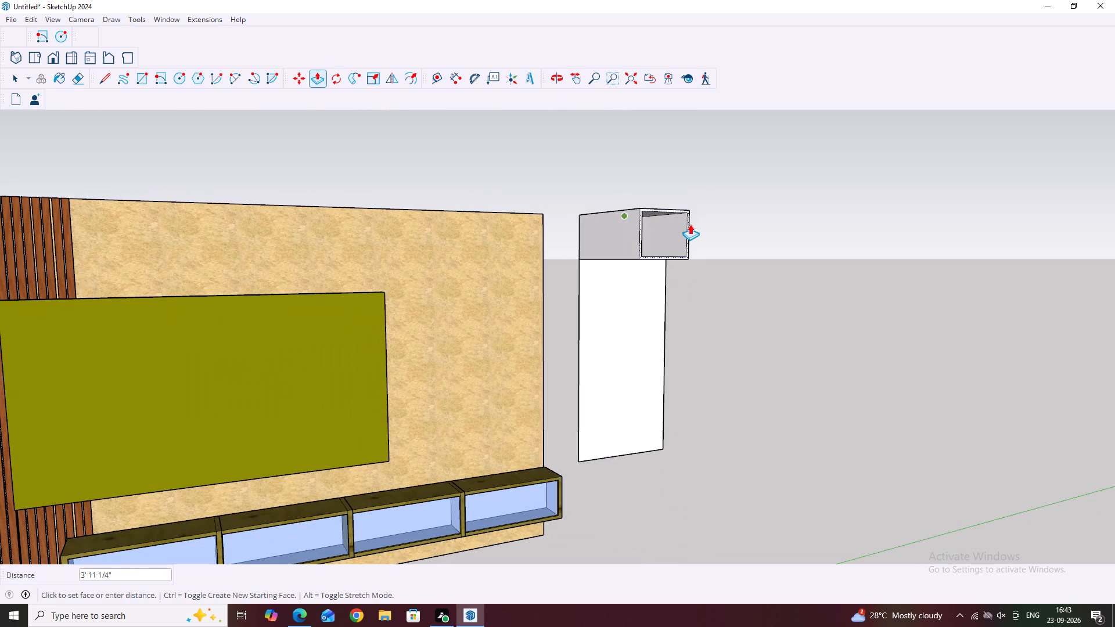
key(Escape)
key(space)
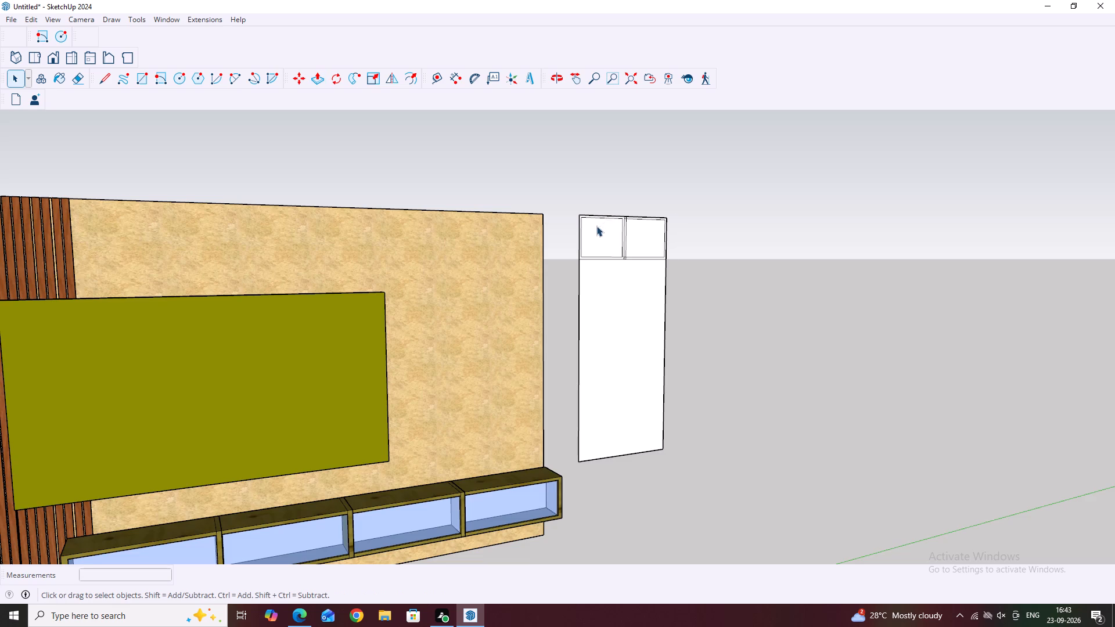
Move the whole side panel onto the wall so its lower outer corner meets the wall's outer edge at the cabinet top.
scroll(585, 232, up, 1)
drag(575, 199, 720, 498)
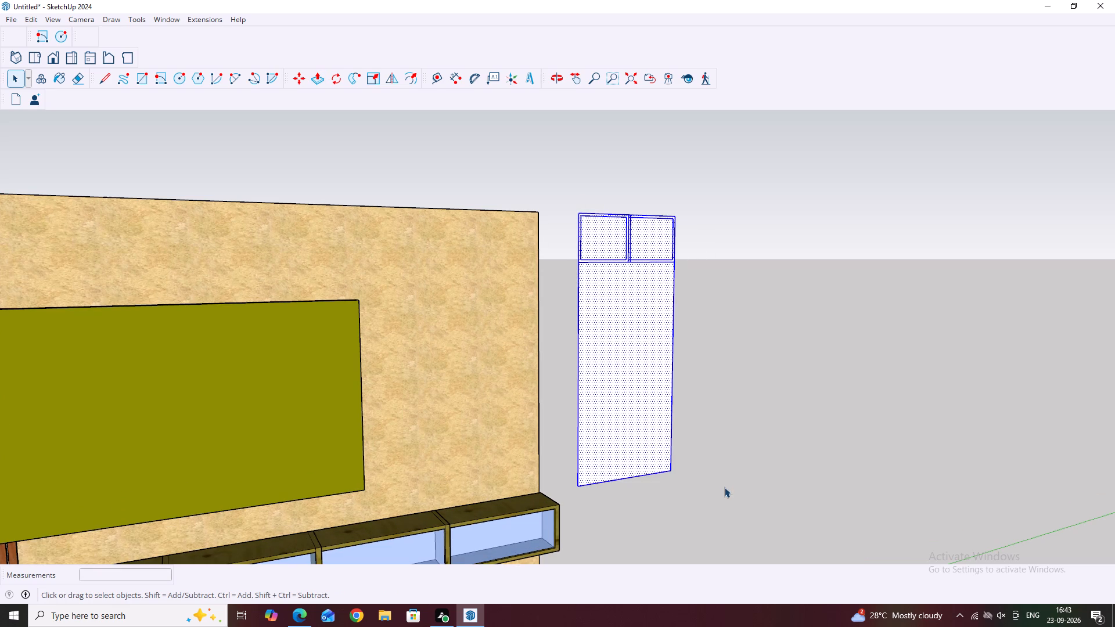
key(m)
scroll(581, 481, up, 2)
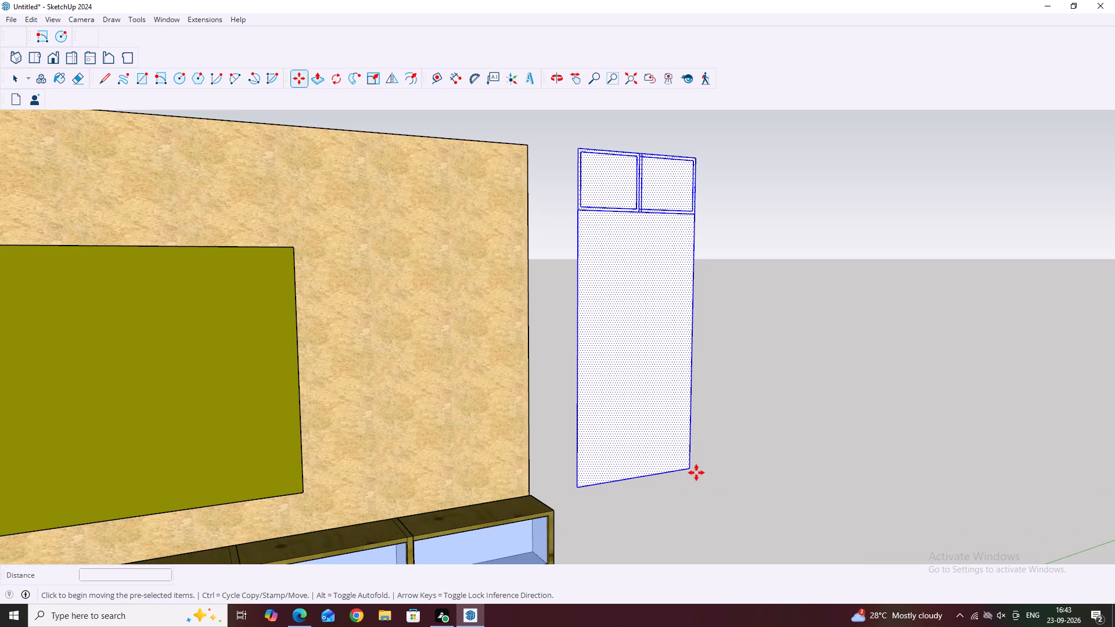
click(689, 466)
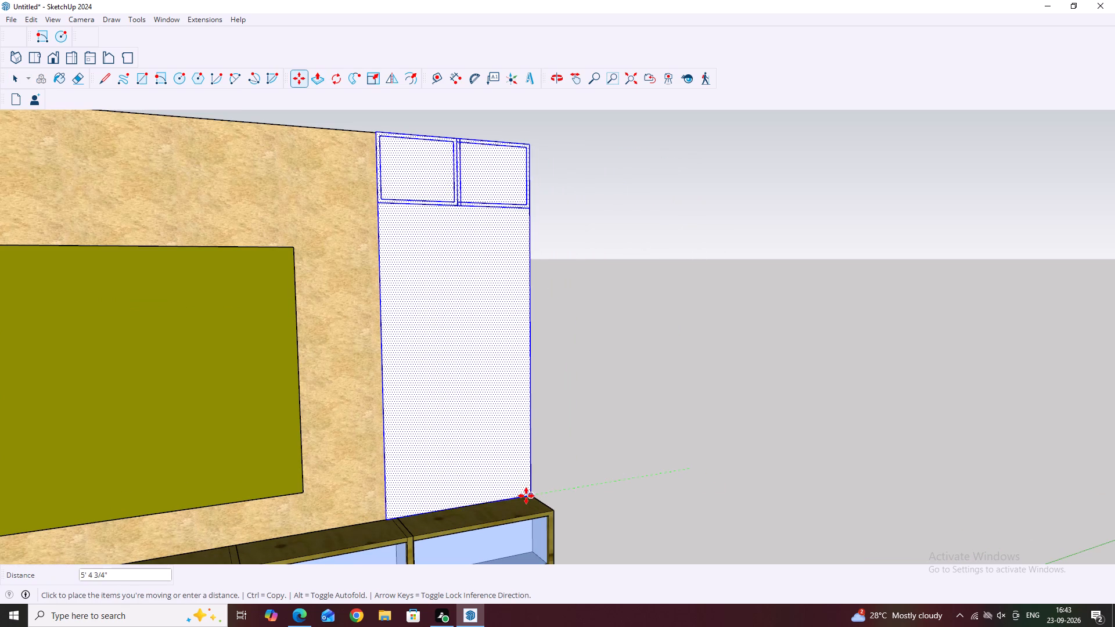
click(531, 492)
scroll(608, 409, down, 5)
middle_drag(600, 416, 711, 408)
key(Escape)
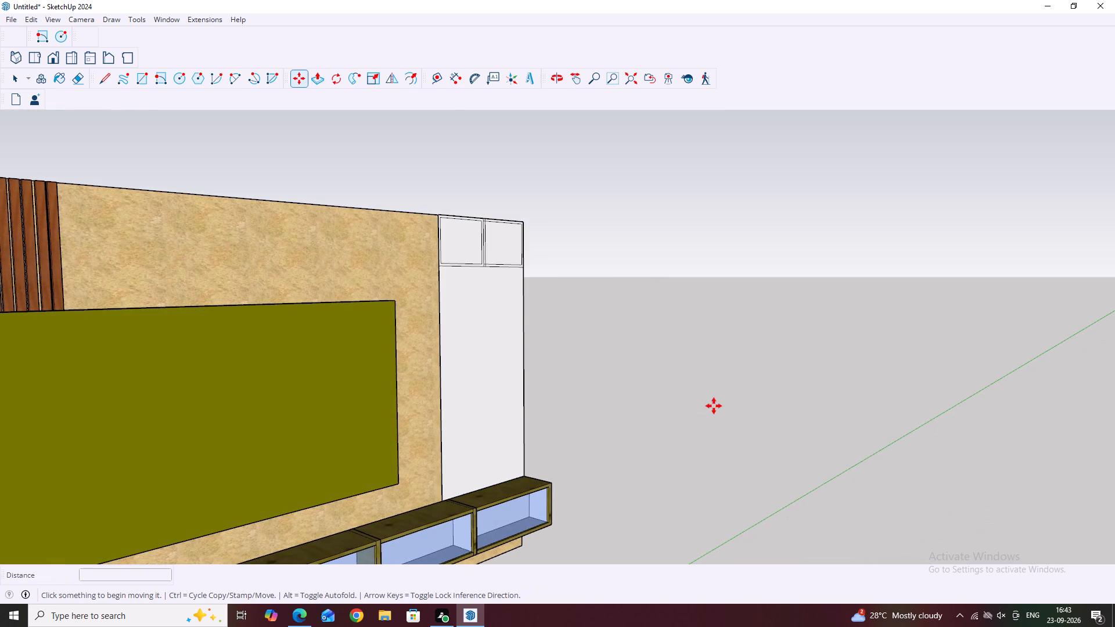
scroll(473, 265, up, 3)
key(Escape)
key(space)
Copy the panel's two-cell top section straight down about 7' 8" so it sits at the panel's base on the cabinet top.
scroll(479, 273, up, 2)
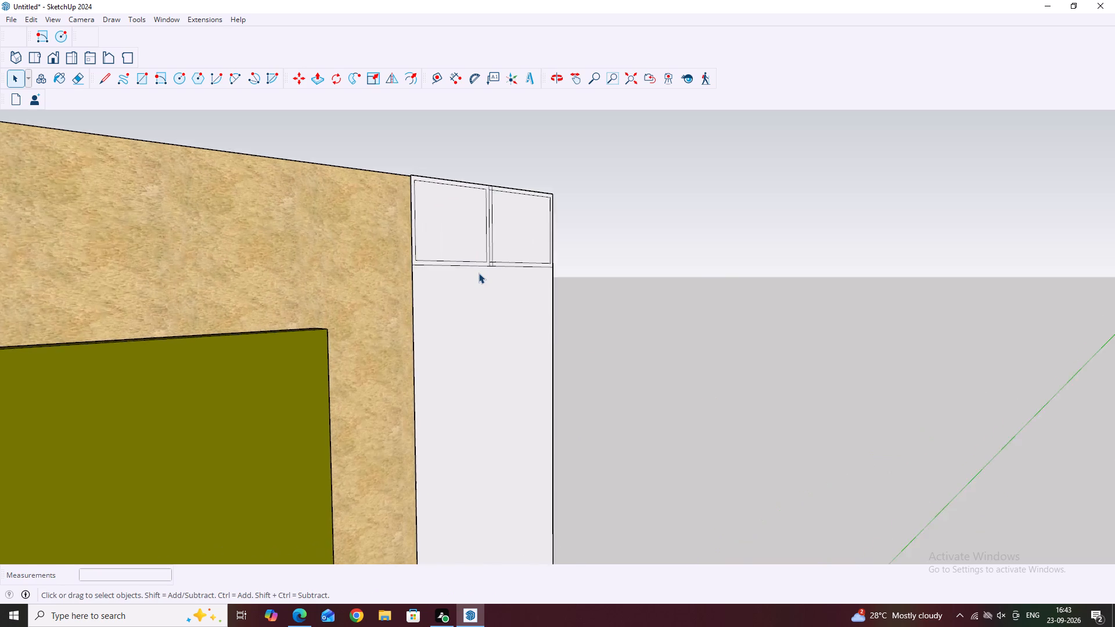
scroll(479, 273, up, 5)
scroll(483, 240, down, 5)
middle_drag(673, 244, 497, 284)
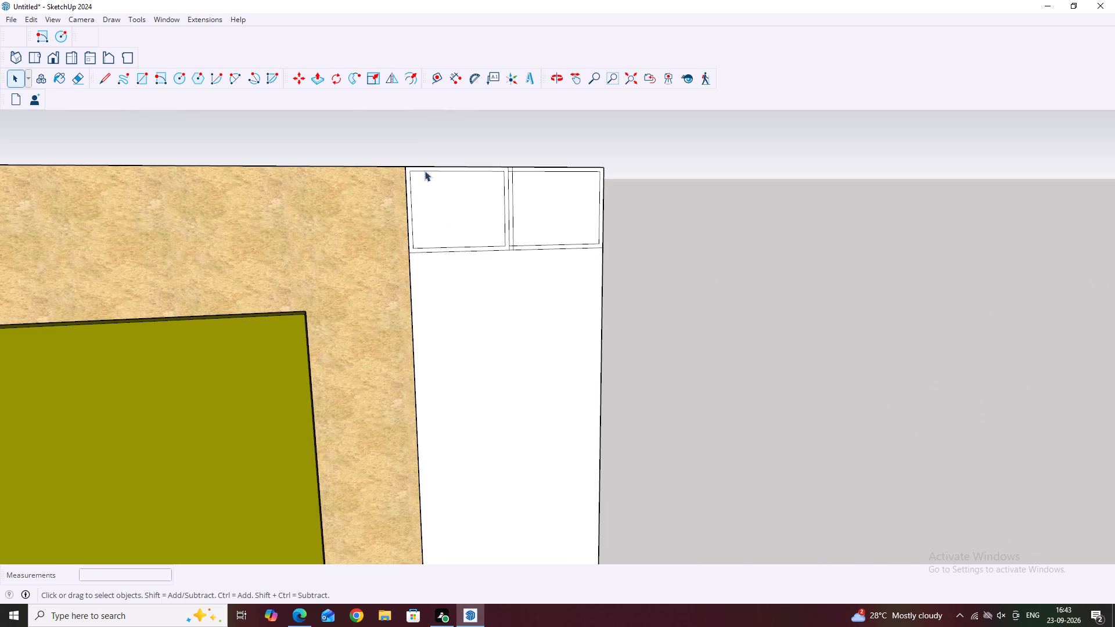
drag(389, 138, 620, 287)
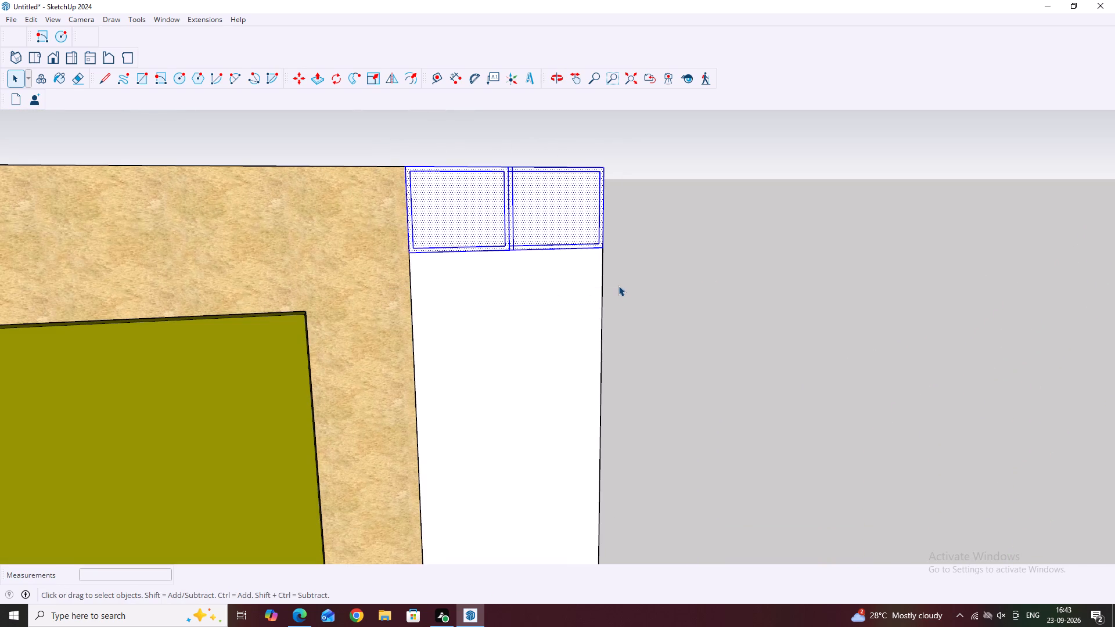
key(m)
click(602, 247)
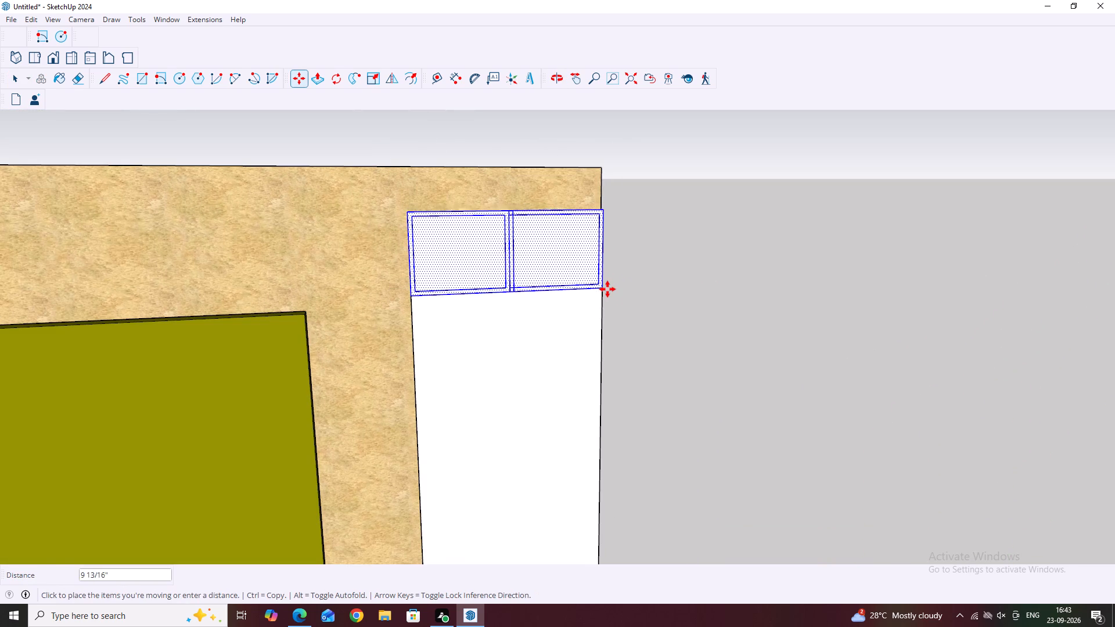
scroll(596, 233, down, 4)
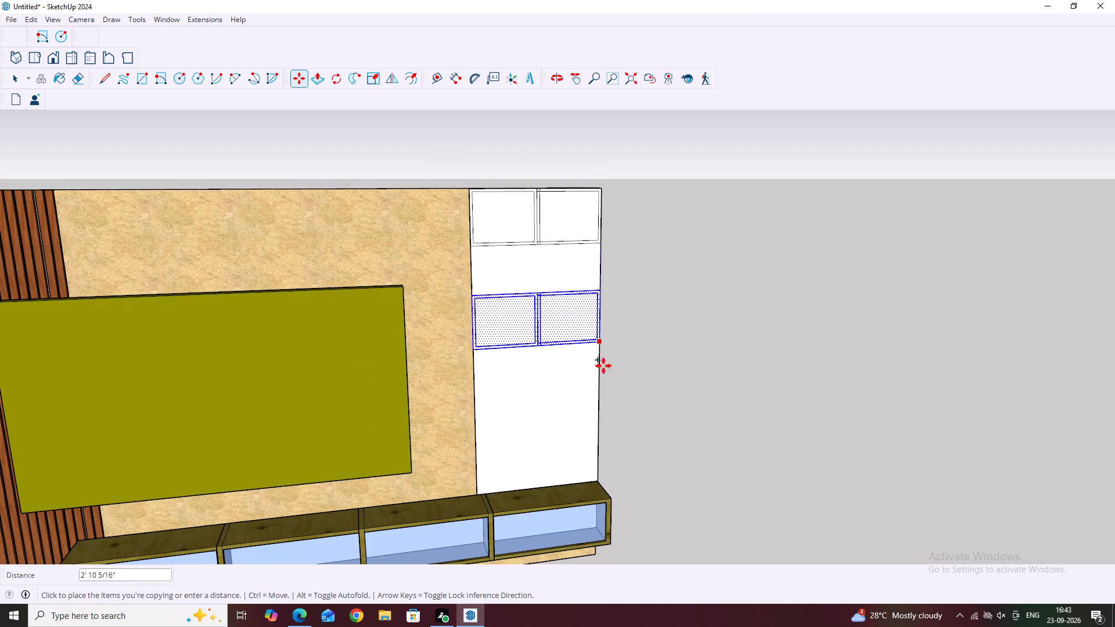
scroll(607, 477, up, 4)
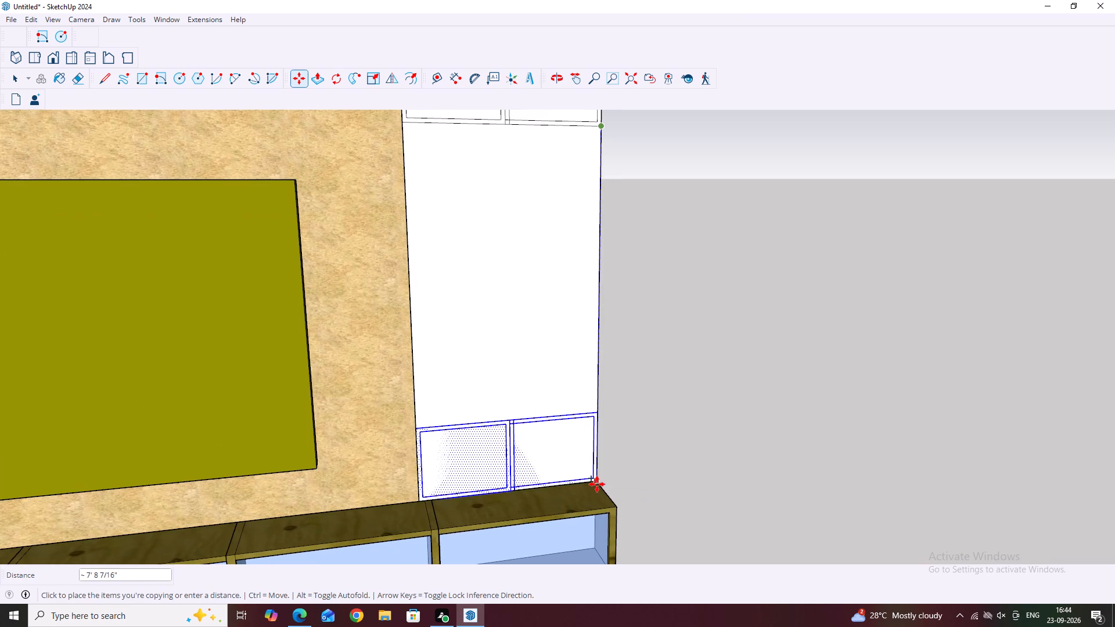
click(598, 481)
key(Escape)
Push/Pull the border of the bottom cell nearest the TV out about 1' 4 1/4" to form an open box on the cabinets.
middle_drag(639, 464, 750, 377)
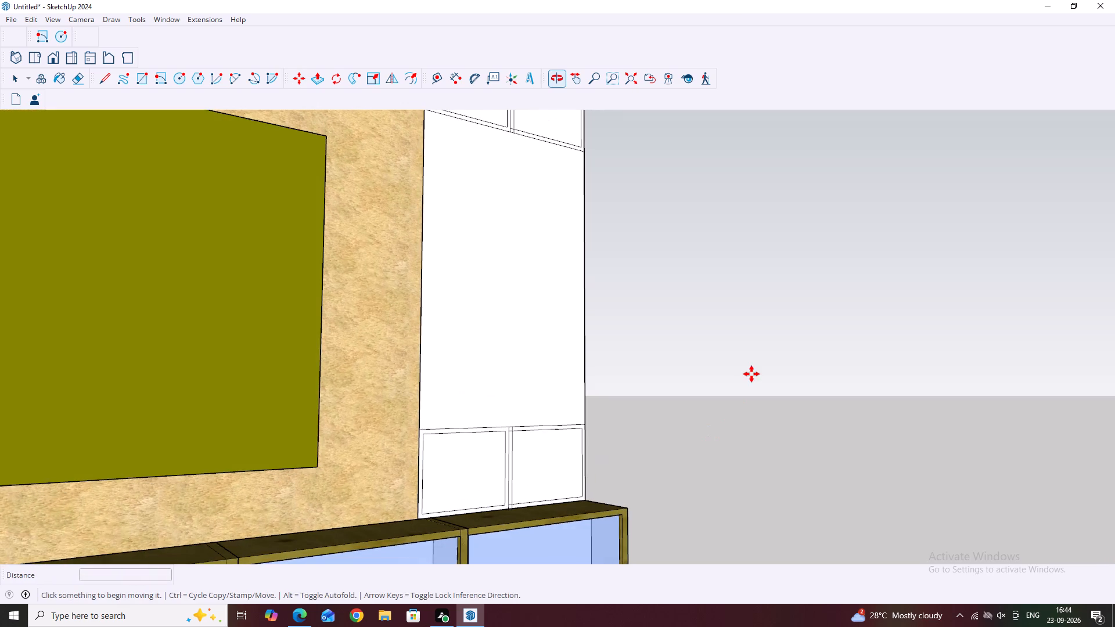
scroll(710, 360, down, 6)
key(space)
scroll(562, 410, up, 5)
middle_drag(587, 492, 589, 494)
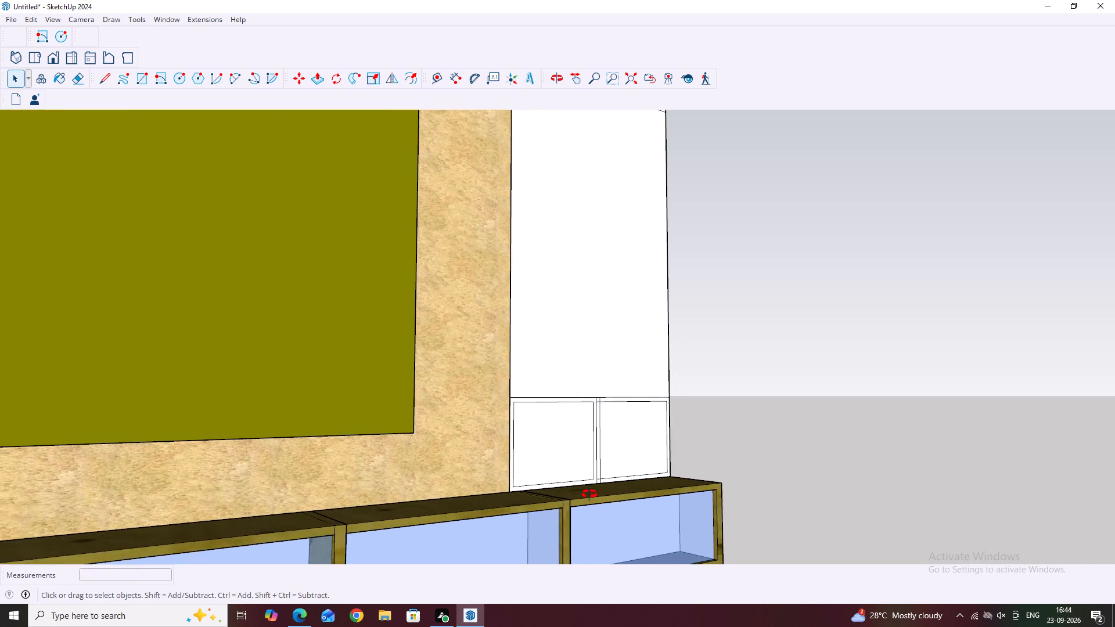
middle_drag(589, 494, 641, 491)
scroll(544, 484, up, 5)
middle_drag(571, 474, 520, 499)
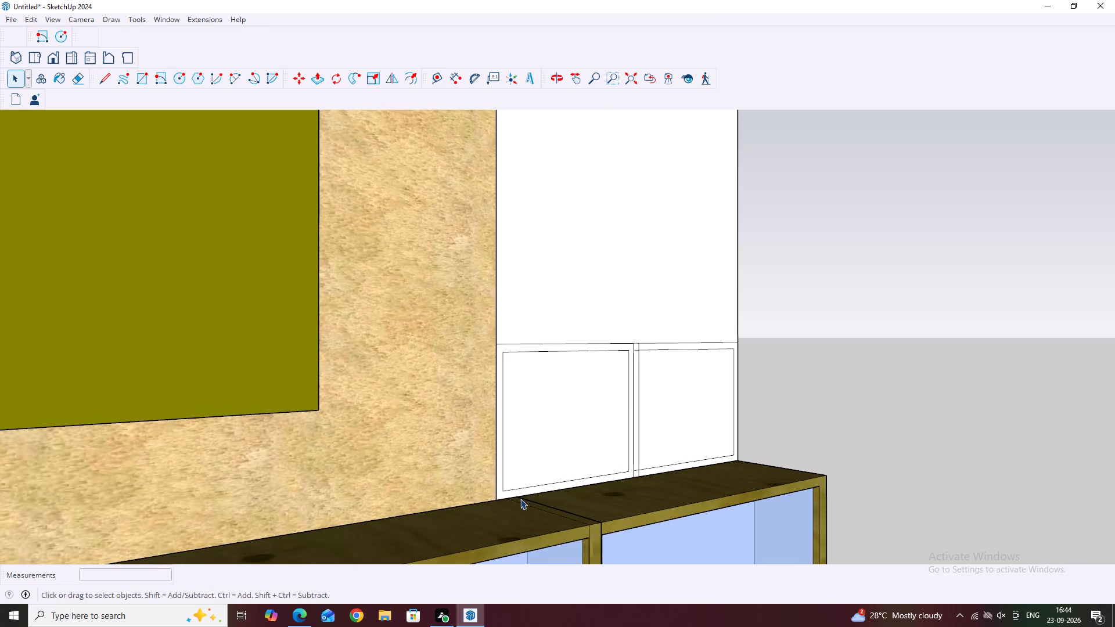
click(515, 493)
key(o)
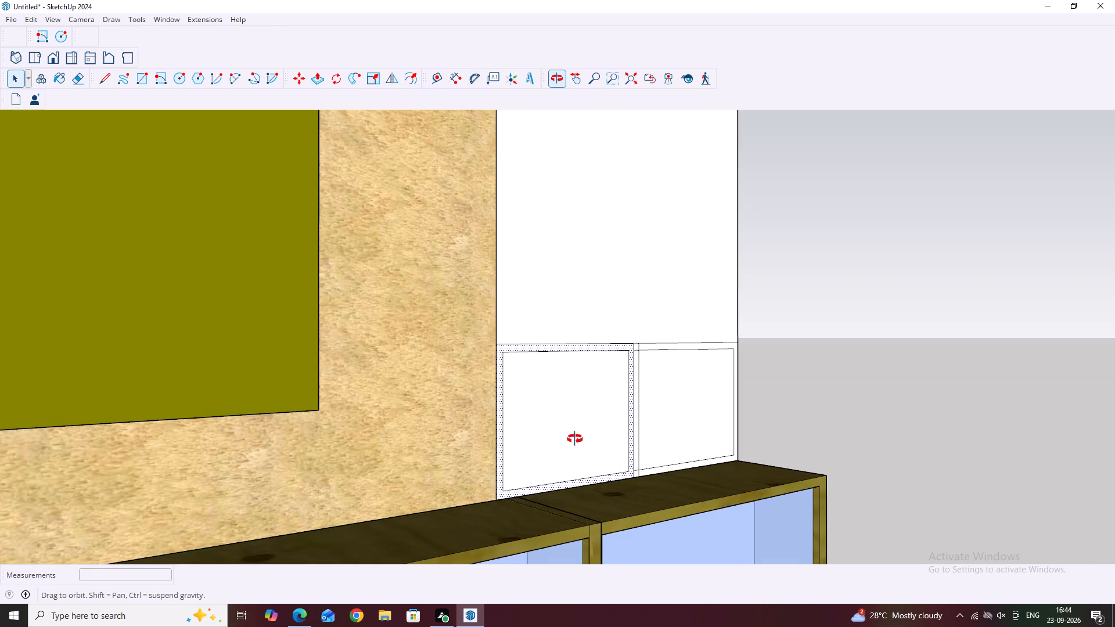
key(Escape)
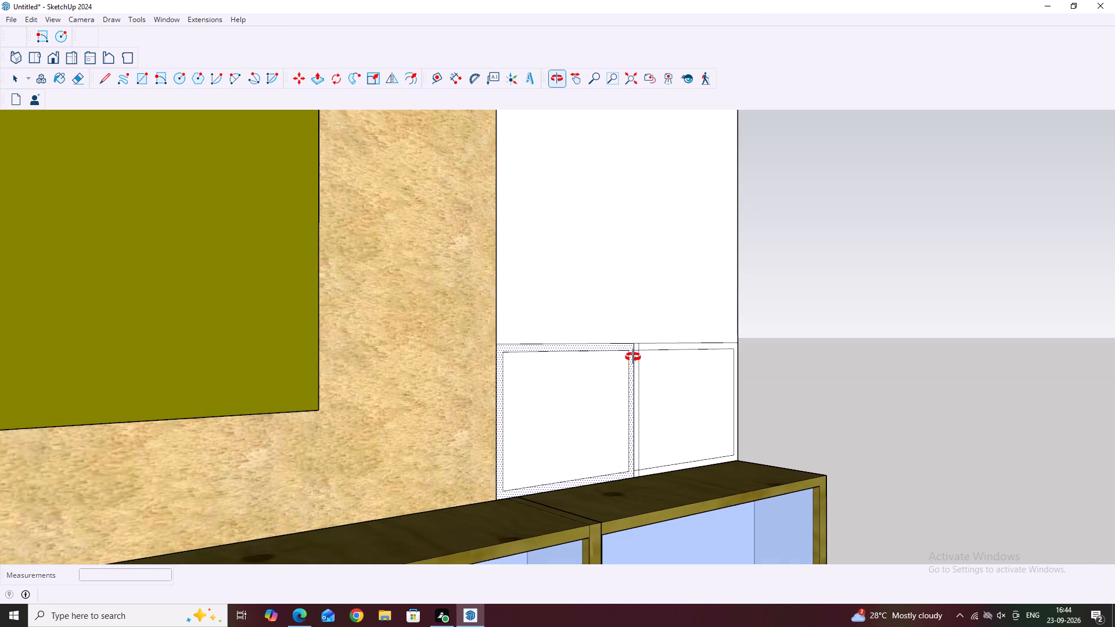
scroll(631, 355, up, 2)
key(p)
click(627, 340)
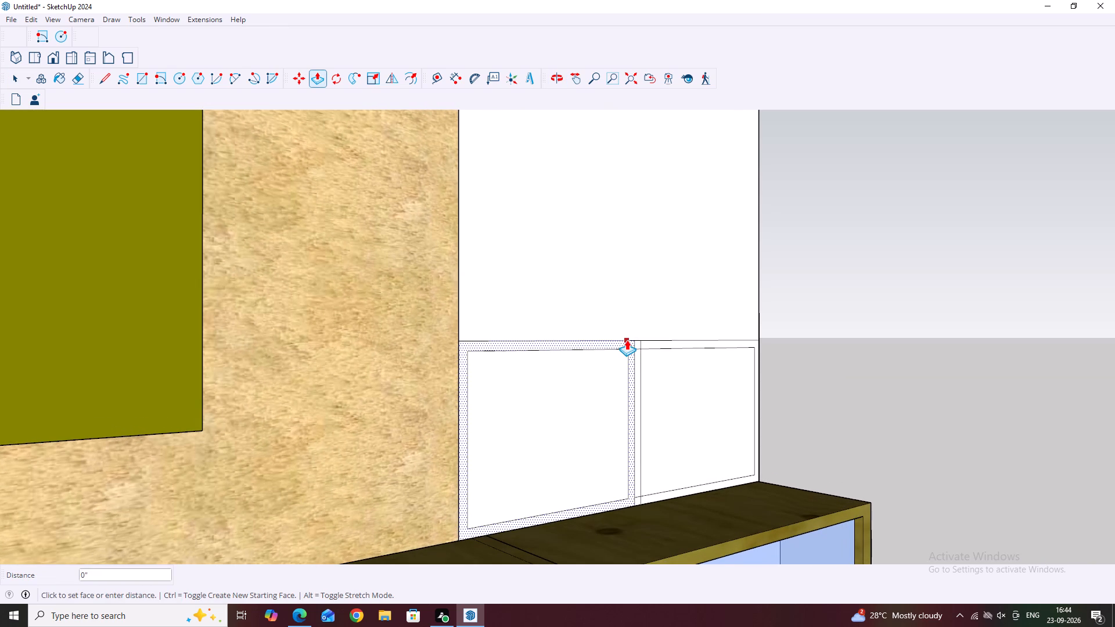
scroll(682, 370, down, 3)
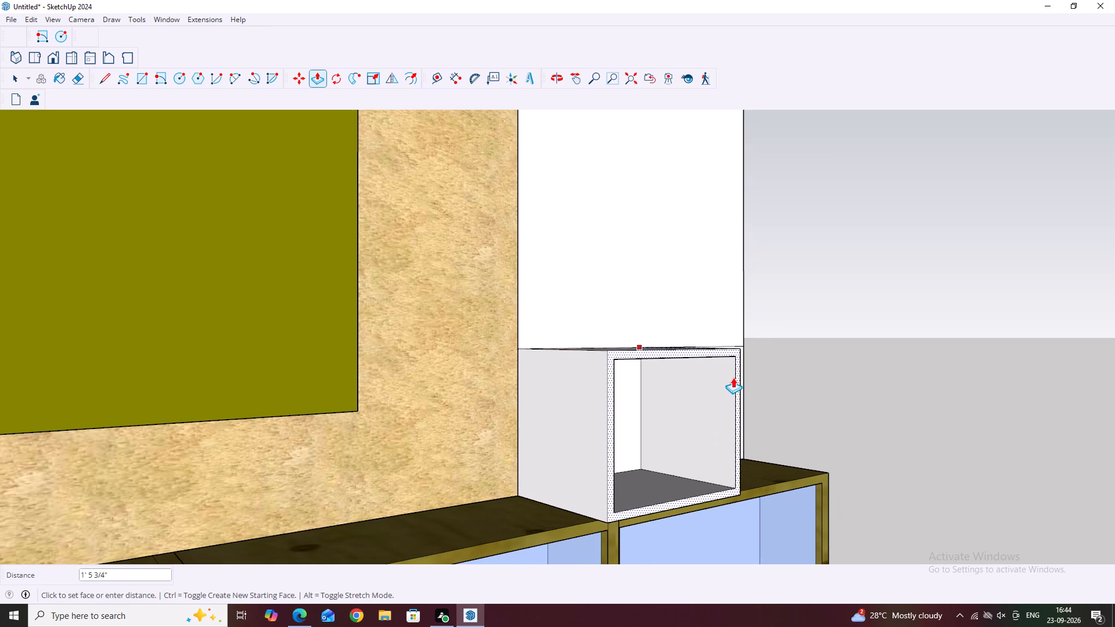
scroll(733, 377, down, 2)
click(689, 487)
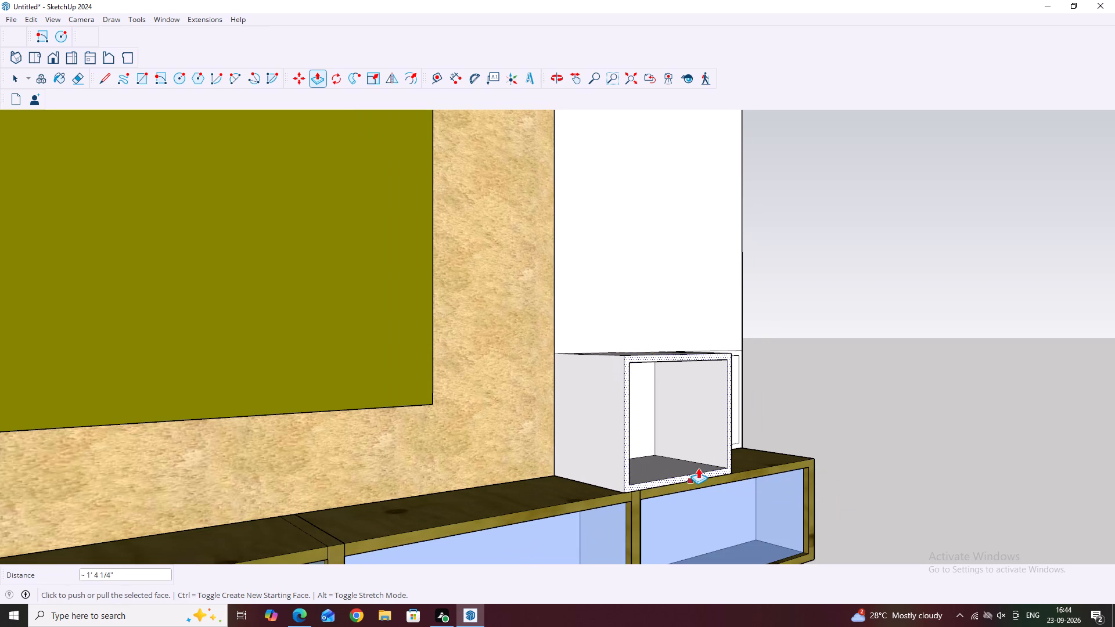
scroll(765, 385, down, 3)
middle_drag(862, 385, 718, 377)
key(Escape)
key(space)
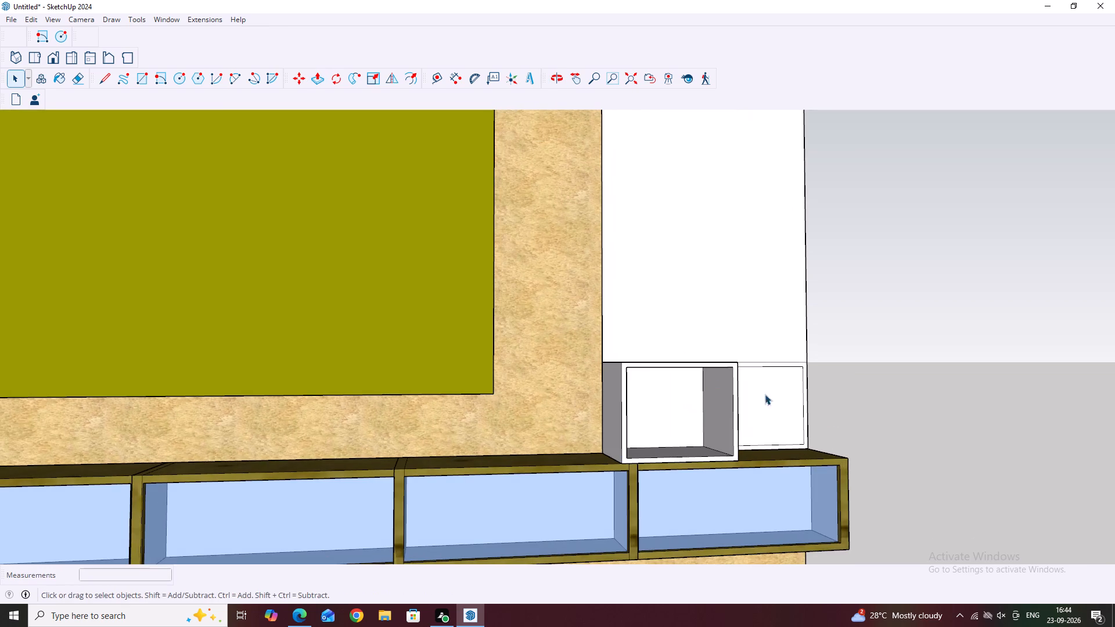
Erase the stray line on the box's outer side and the two short border stubs beside it along the section's upper edge.
scroll(803, 366, down, 4)
middle_drag(838, 383, 714, 387)
middle_drag(840, 399, 803, 411)
scroll(796, 380, up, 4)
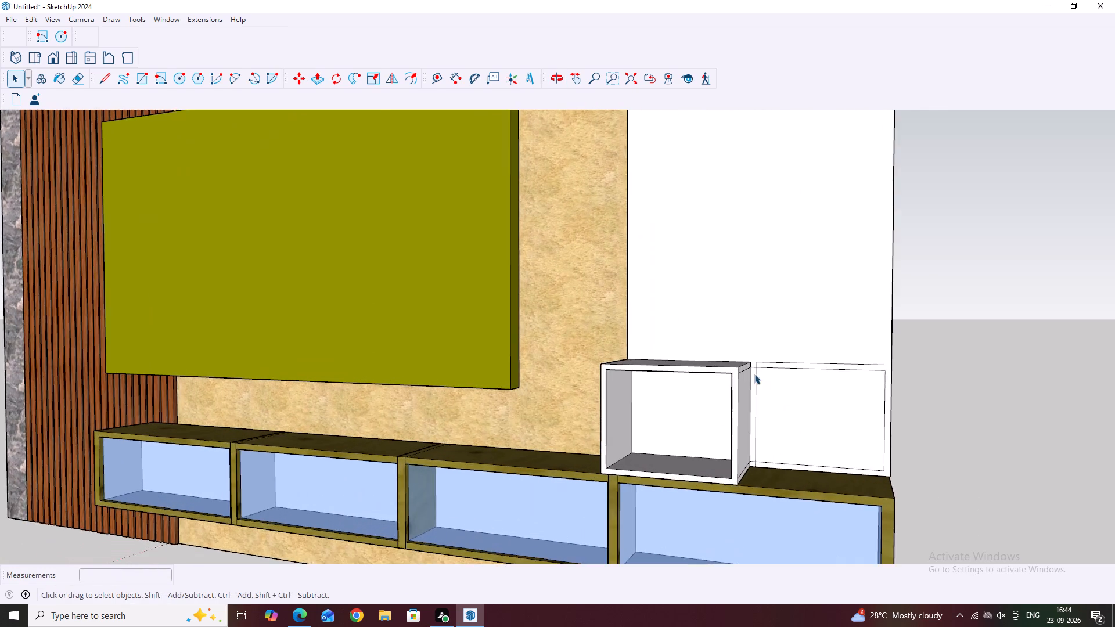
scroll(754, 374, up, 2)
click(751, 381)
click(753, 384)
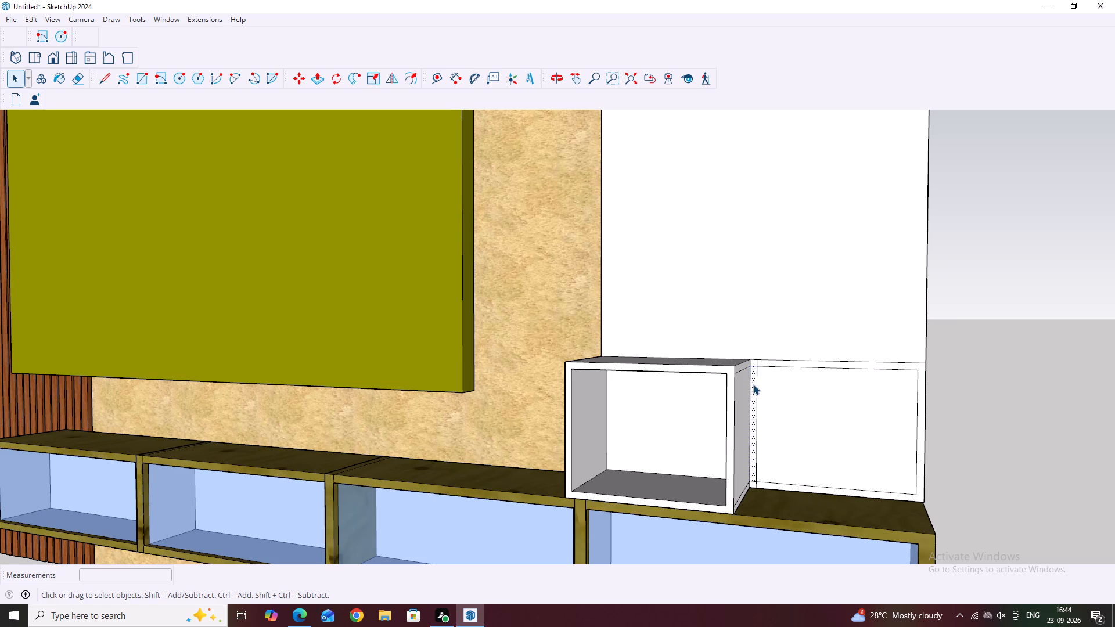
key(Escape)
key(e)
scroll(762, 366, up, 5)
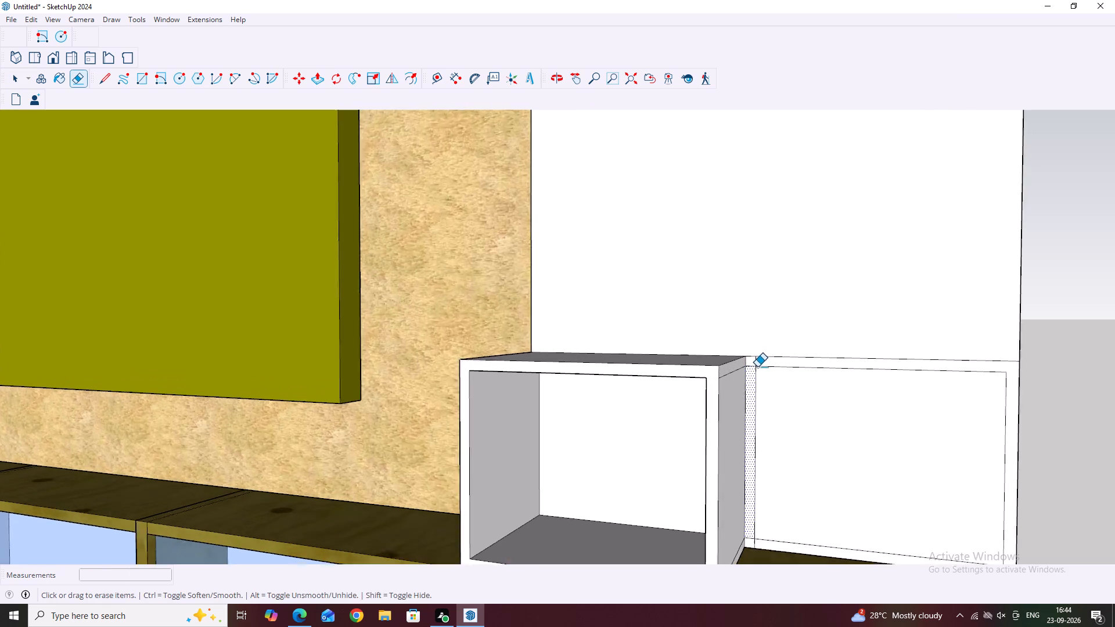
scroll(757, 367, up, 6)
click(745, 370)
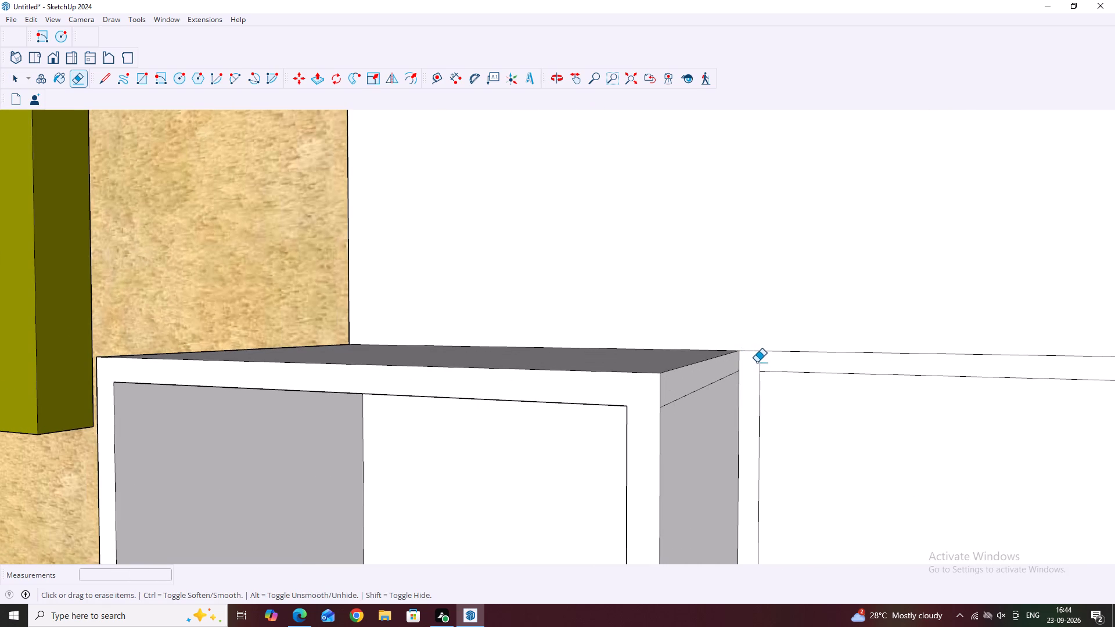
click(758, 361)
click(718, 379)
Erase the stray line low on the box's outer side and the two short border stubs beside it along the section's lower edge.
scroll(692, 344, down, 11)
middle_drag(797, 434, 860, 421)
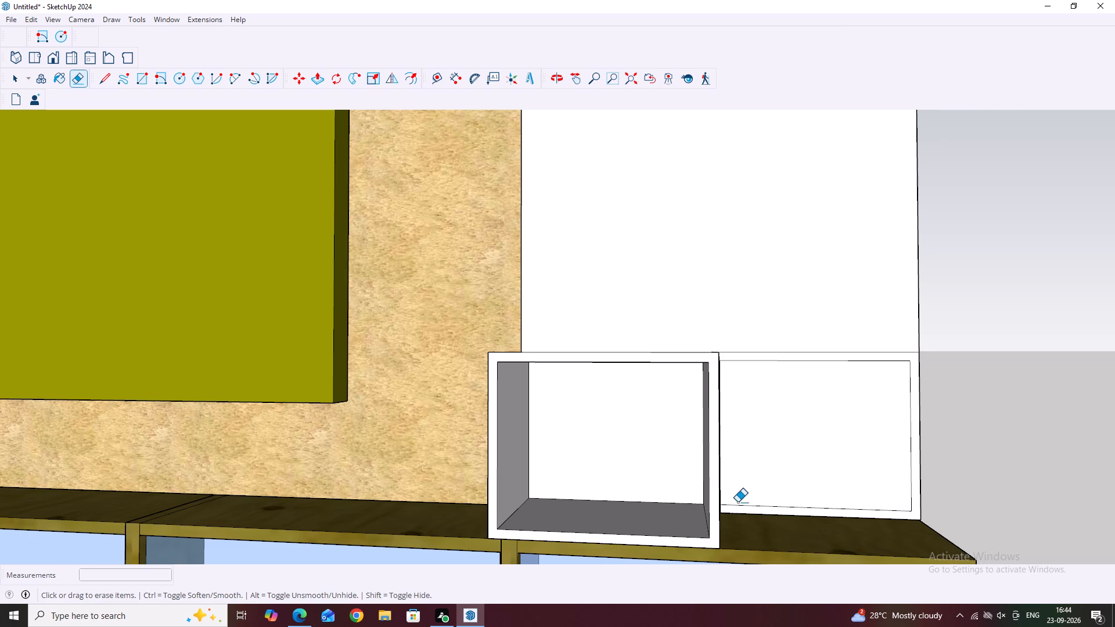
scroll(738, 503, up, 4)
middle_drag(743, 498, 670, 487)
scroll(706, 540, up, 3)
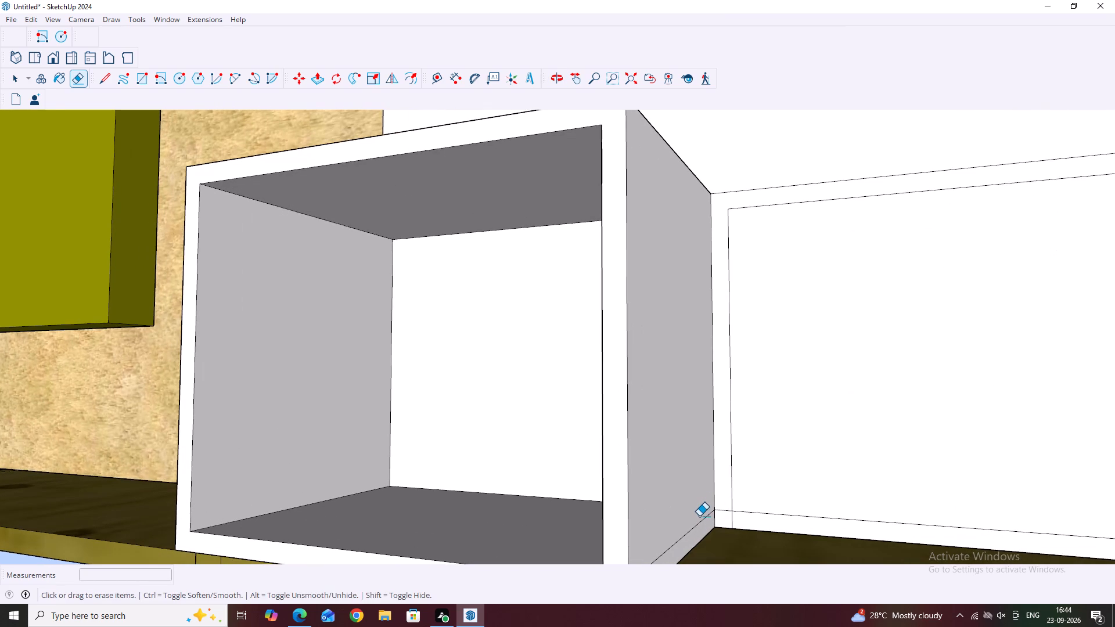
click(700, 522)
click(721, 509)
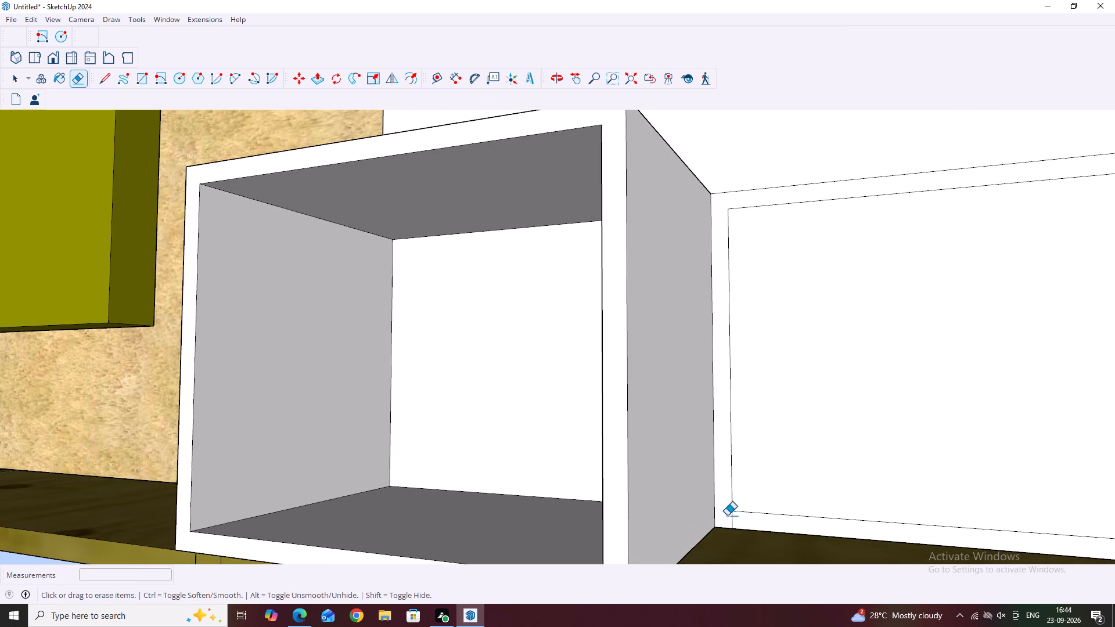
click(731, 520)
scroll(666, 373, down, 11)
middle_drag(762, 397, 839, 442)
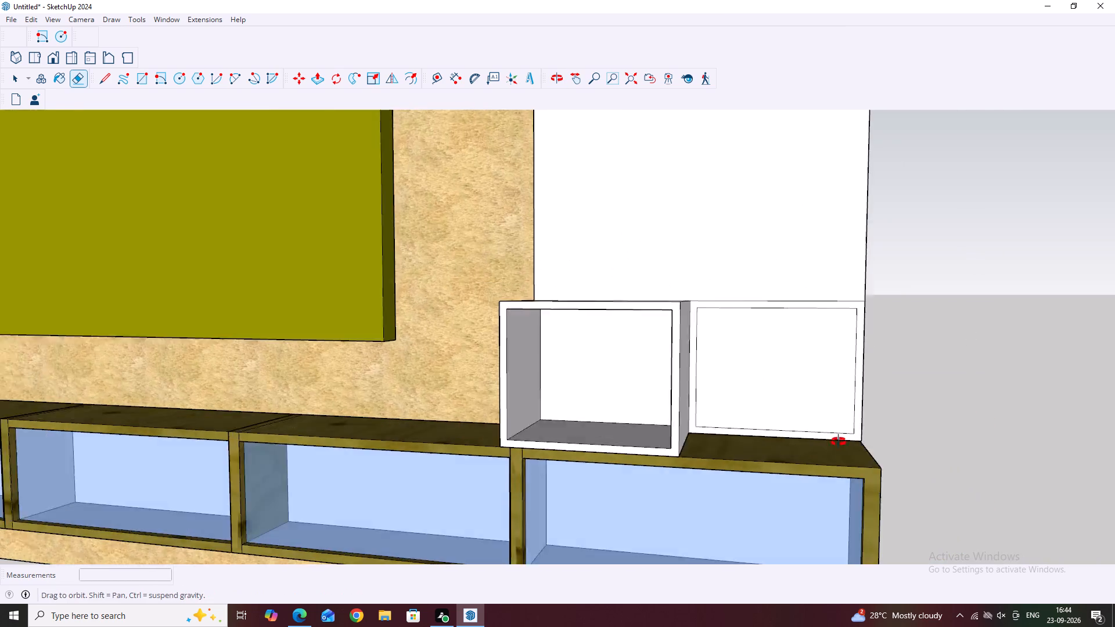
Push/Pull the border of the outer bottom cell out about 1' 4 1/4", flush with the front of the neighbouring box.
middle_drag(839, 442, 875, 420)
scroll(847, 342, up, 5)
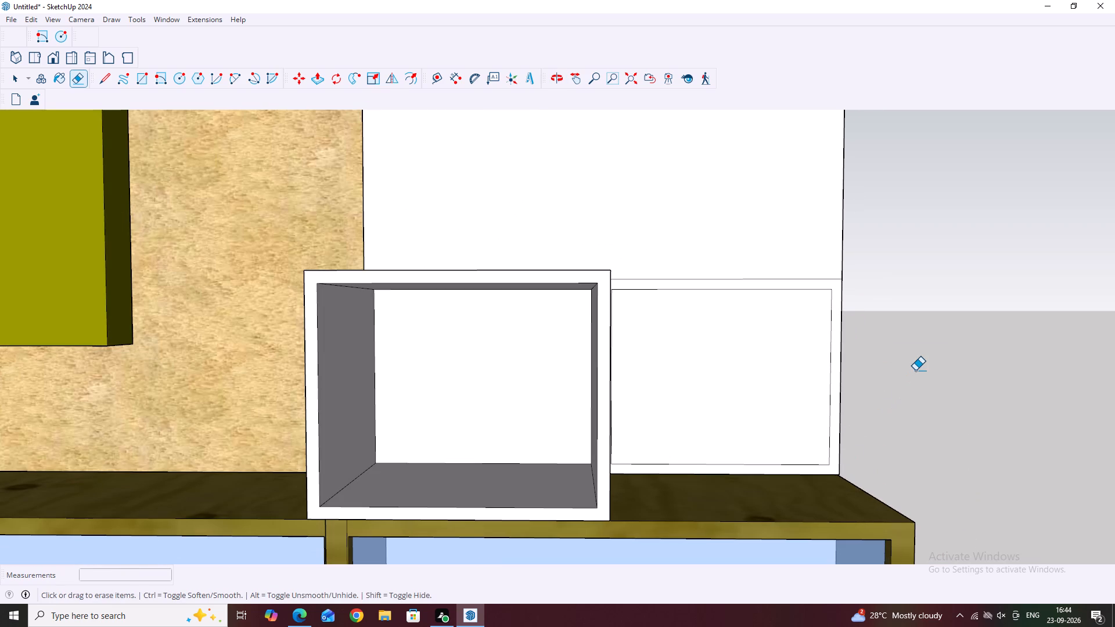
right_click(915, 370)
double_click(886, 416)
key(space)
scroll(843, 300, up, 2)
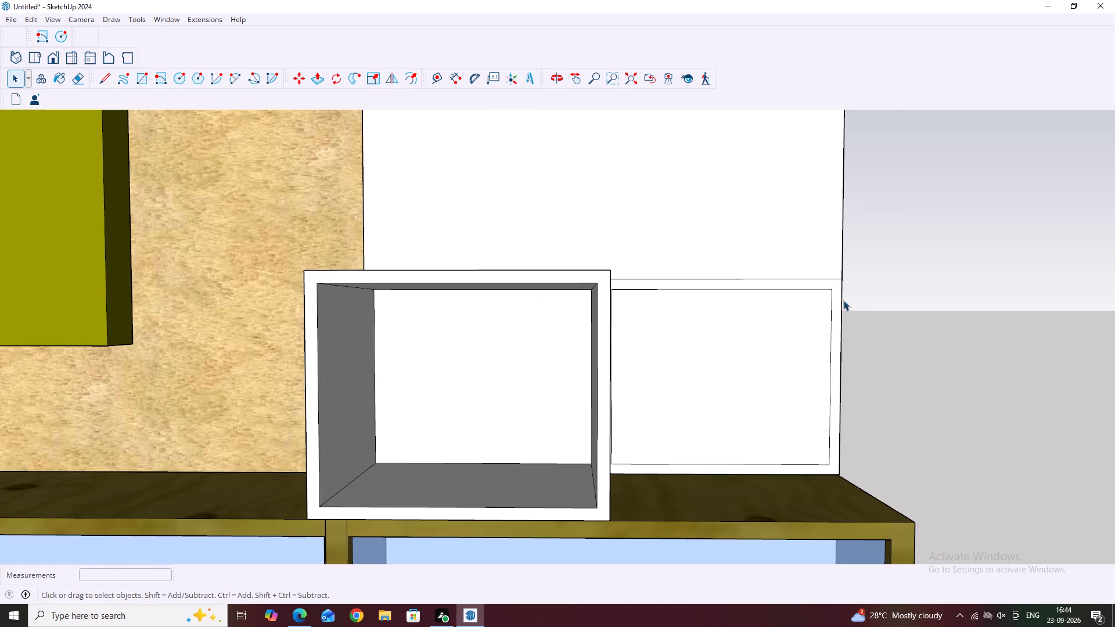
scroll(843, 300, up, 1)
click(838, 288)
key(p)
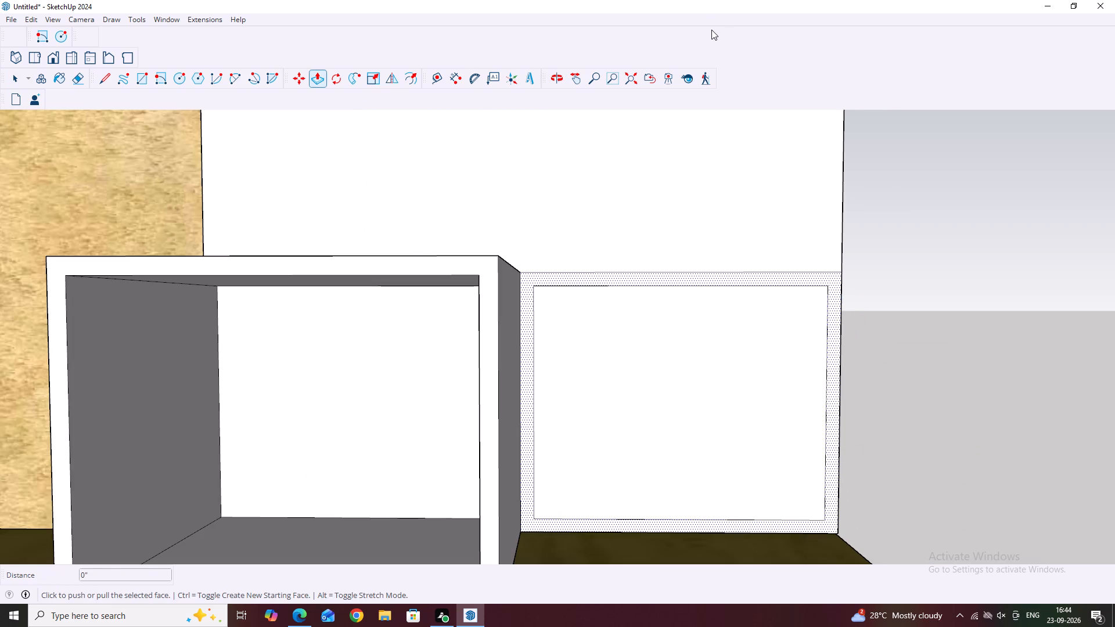
click(757, 269)
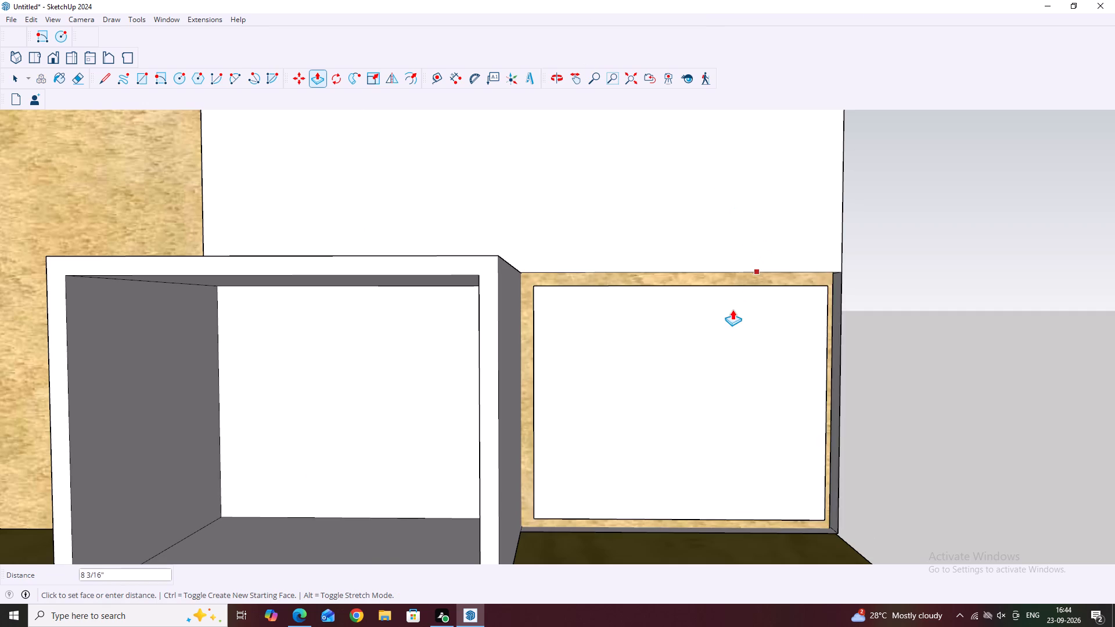
scroll(732, 309, down, 6)
scroll(754, 367, down, 1)
click(634, 457)
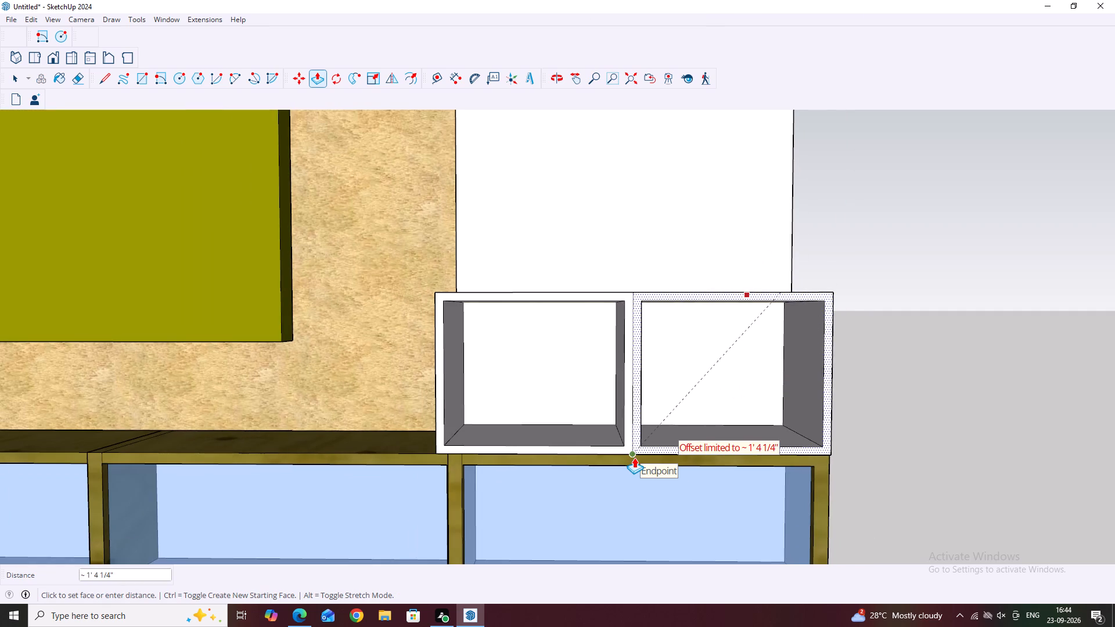
key(space)
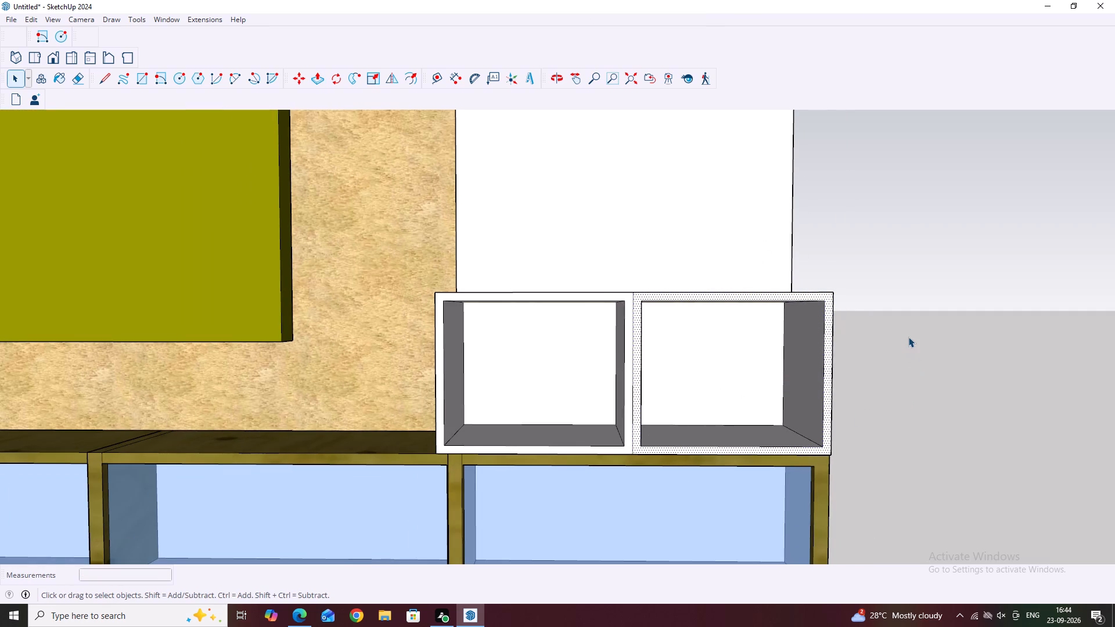
click(907, 337)
Erase the seam lines between the two bottom boxes on their shared front upright and across their top face.
middle_drag(594, 344, 661, 360)
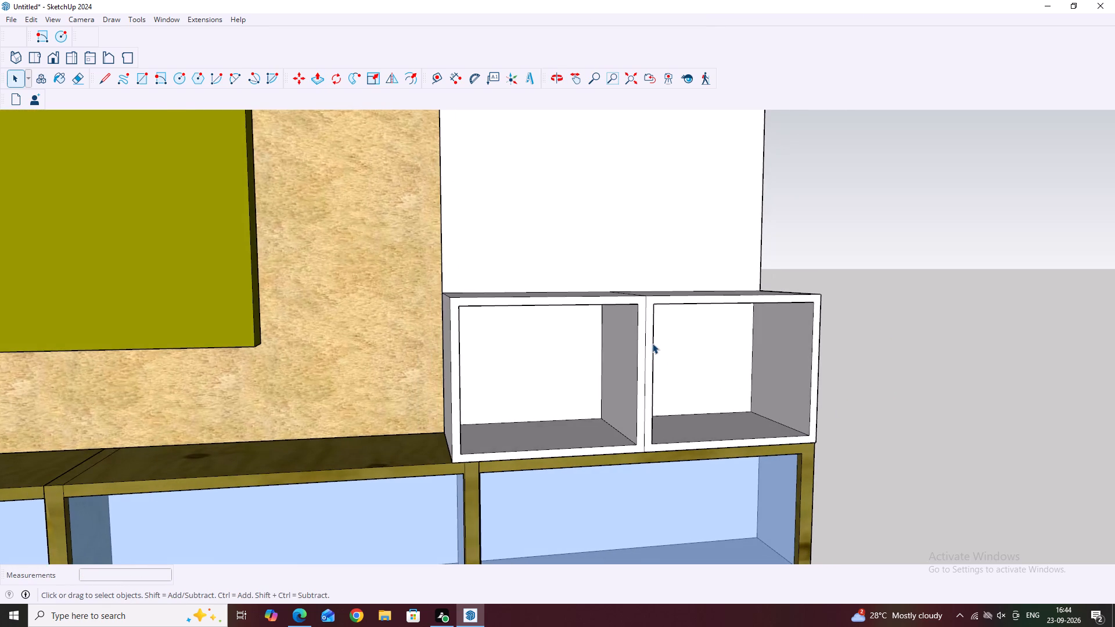
scroll(649, 344, up, 3)
click(643, 355)
middle_drag(663, 358, 609, 369)
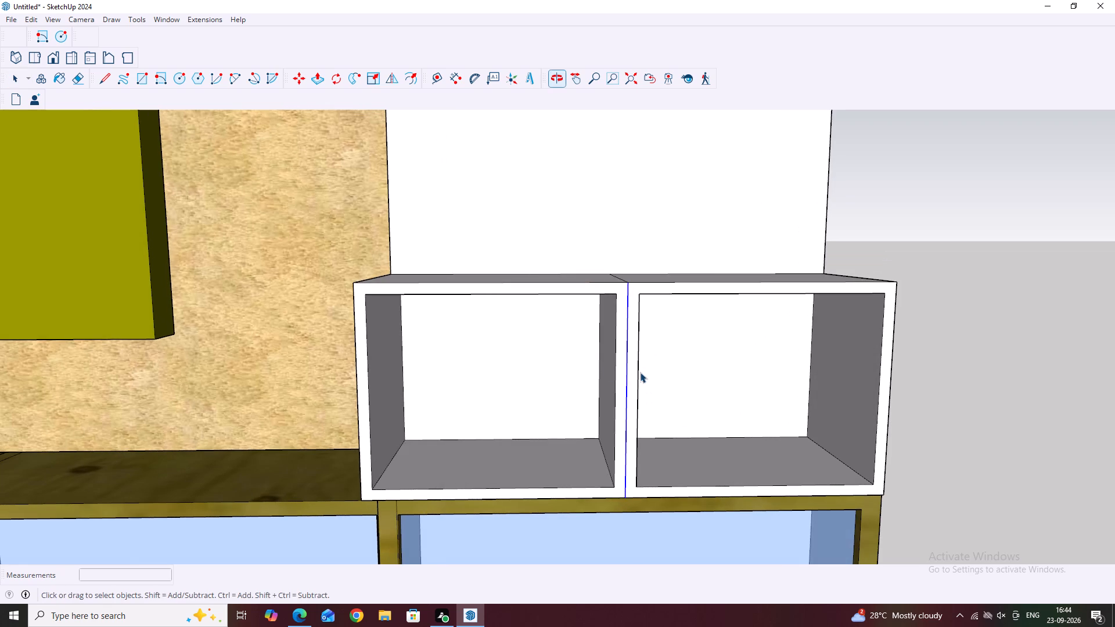
key(Delete)
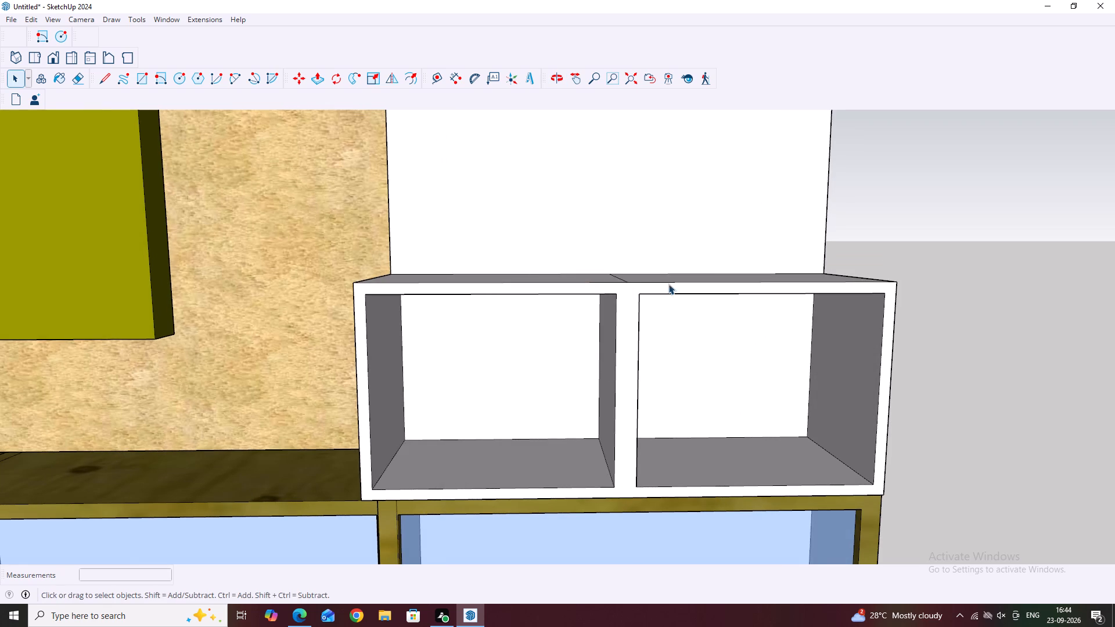
middle_drag(656, 263, 595, 397)
middle_drag(616, 330, 628, 397)
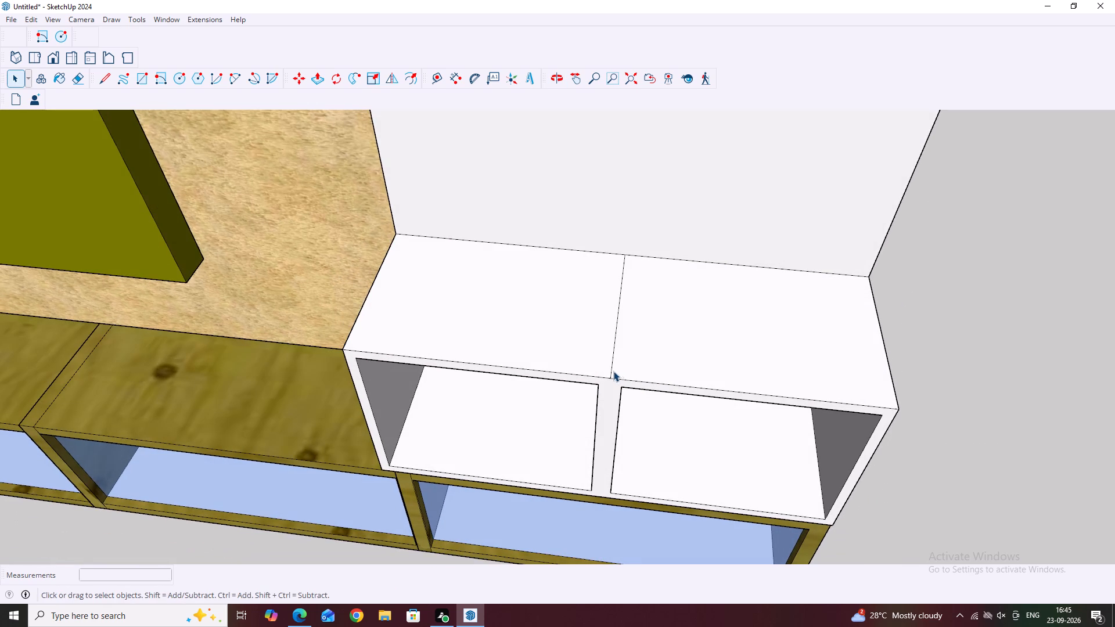
click(610, 369)
key(Delete)
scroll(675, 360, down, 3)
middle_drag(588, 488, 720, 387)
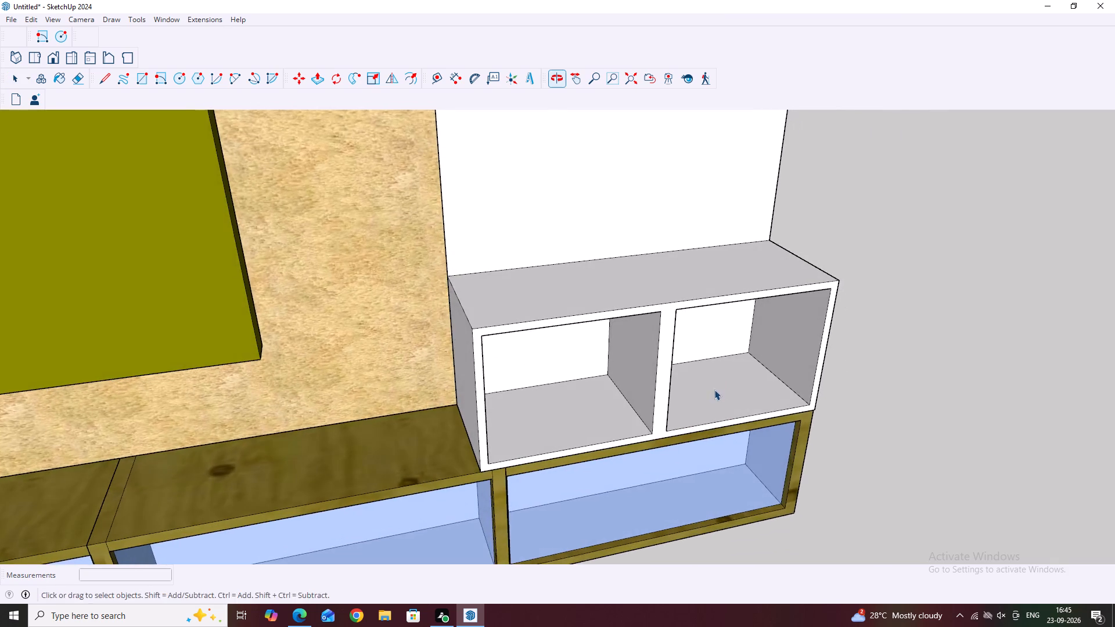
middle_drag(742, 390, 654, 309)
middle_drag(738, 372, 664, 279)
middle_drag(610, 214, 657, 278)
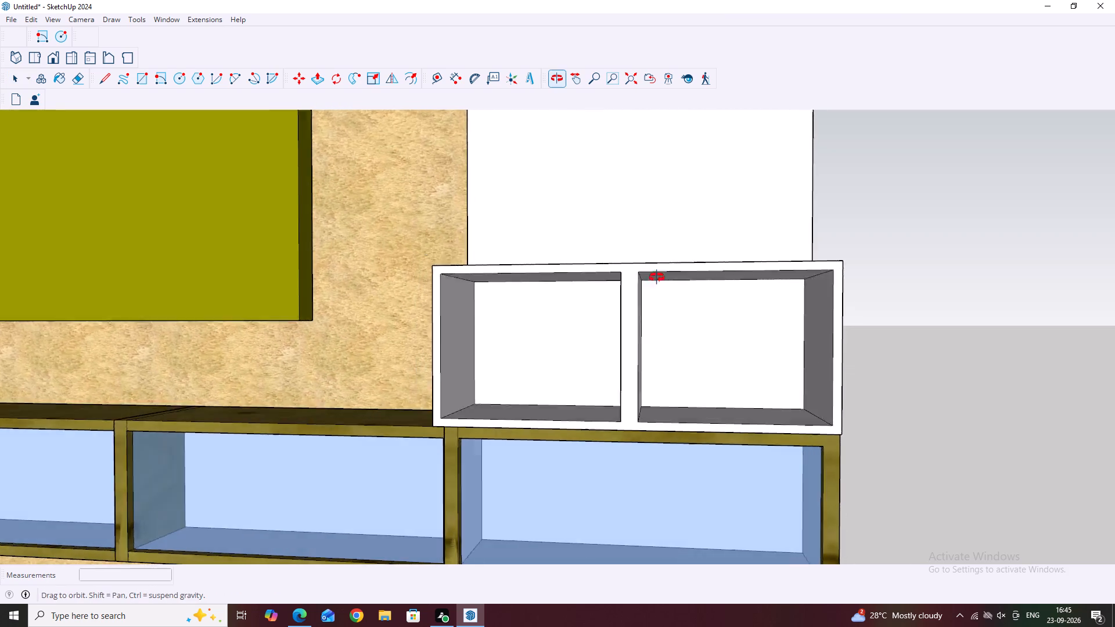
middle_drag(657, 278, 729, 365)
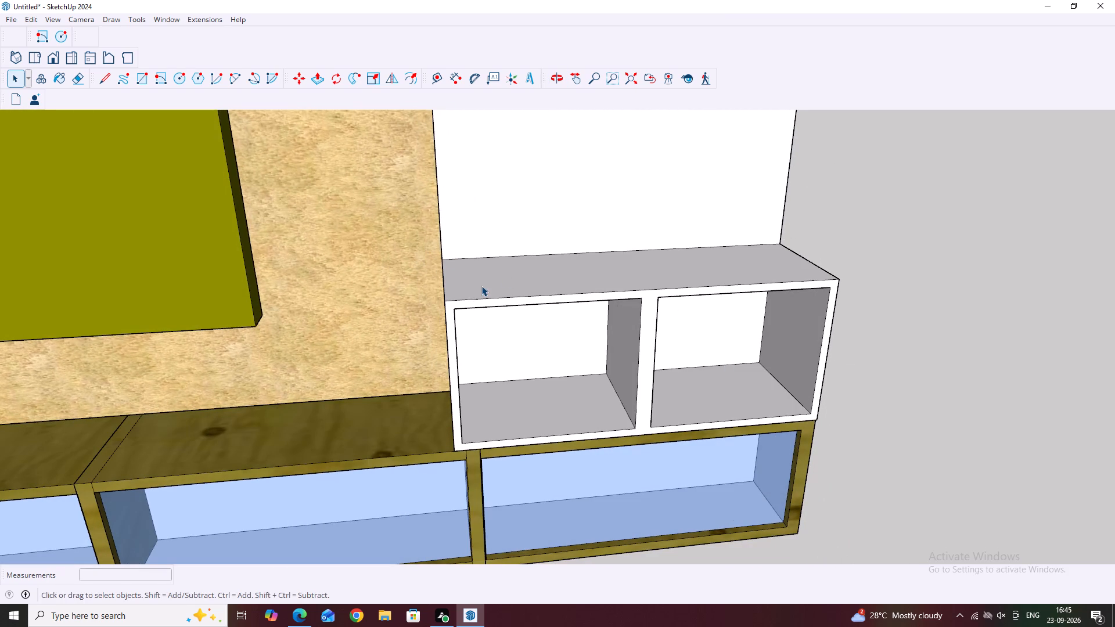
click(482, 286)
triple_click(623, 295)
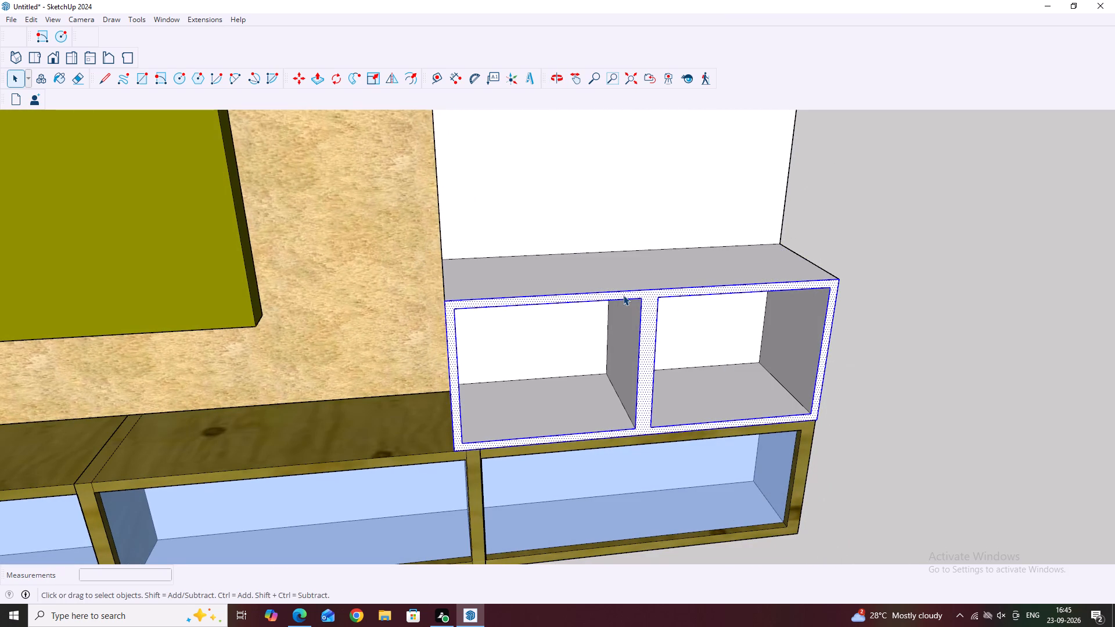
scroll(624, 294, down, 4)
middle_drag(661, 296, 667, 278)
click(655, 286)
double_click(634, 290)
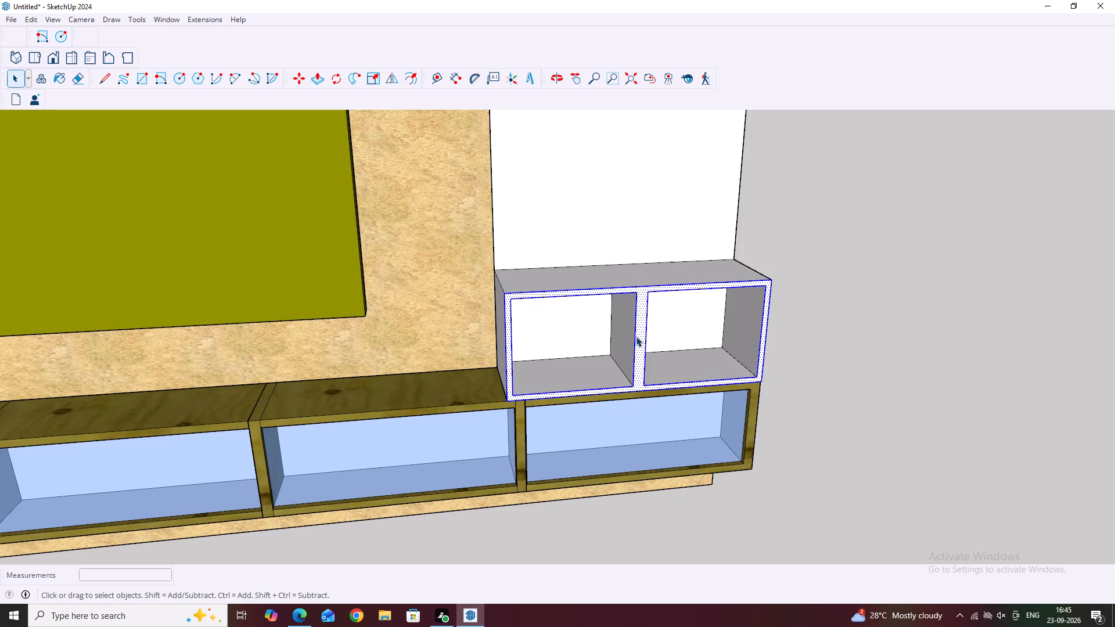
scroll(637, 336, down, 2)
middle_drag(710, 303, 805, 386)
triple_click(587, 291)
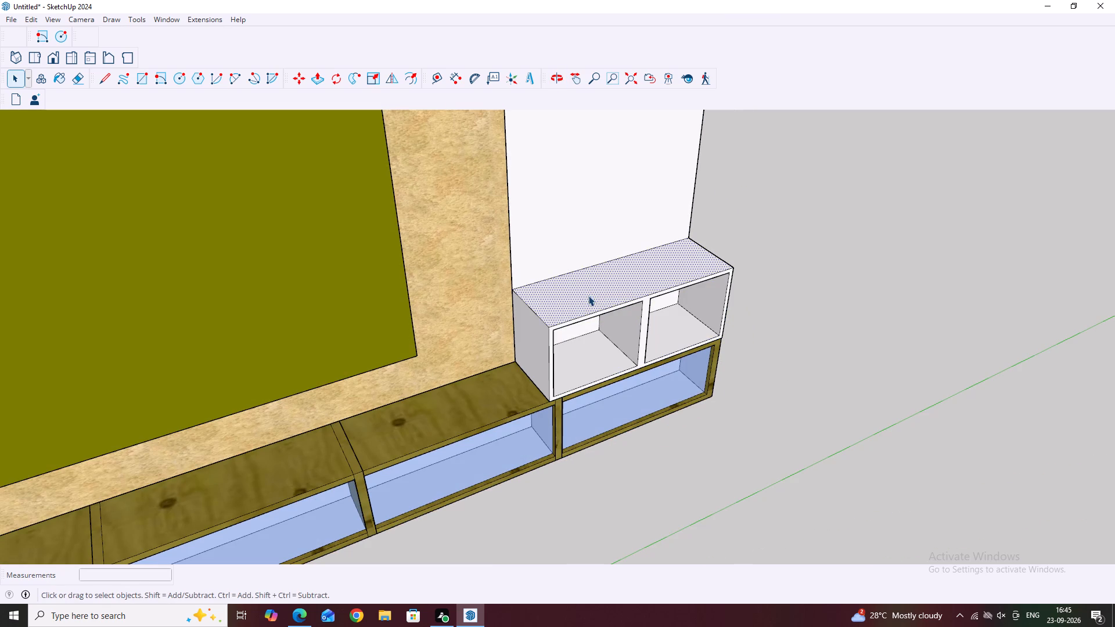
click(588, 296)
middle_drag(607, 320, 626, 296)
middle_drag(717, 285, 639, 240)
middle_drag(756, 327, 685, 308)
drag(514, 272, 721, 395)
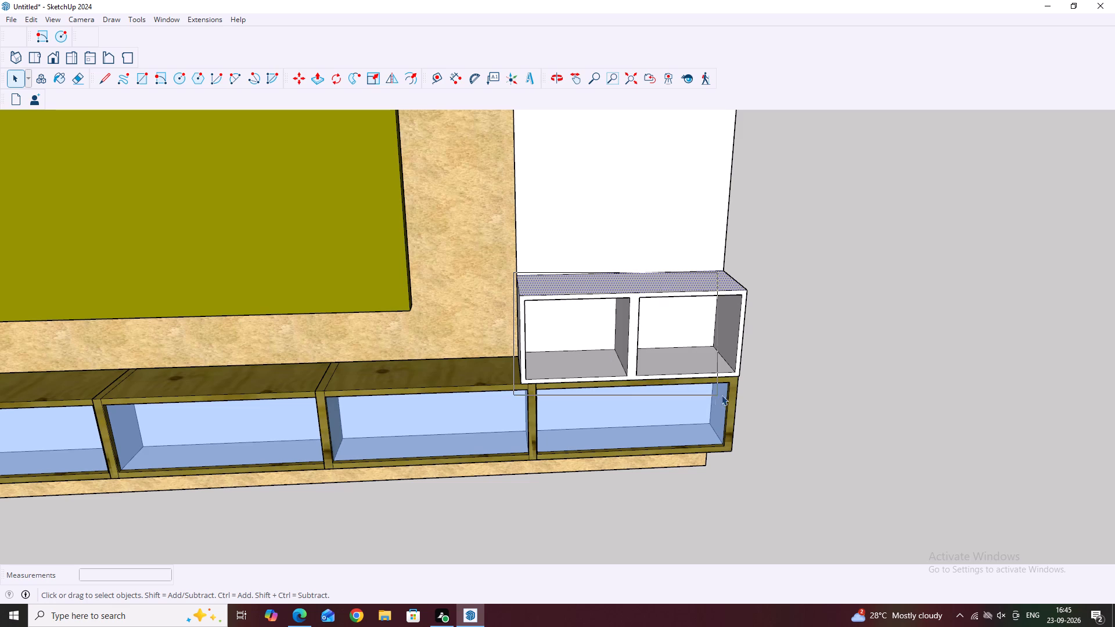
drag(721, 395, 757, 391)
Copy the whole two-cell box unit straight up about 1' 6 1/8" so its bottom board overlaps the lower unit's top board.
middle_drag(619, 344, 684, 298)
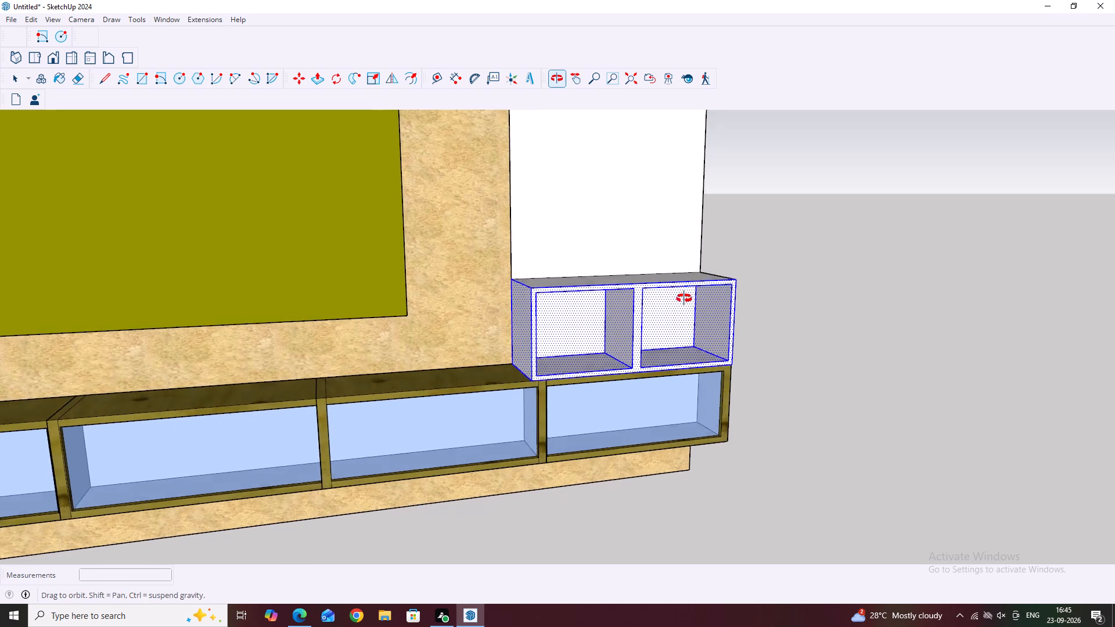
middle_drag(684, 298, 685, 289)
middle_drag(725, 277, 588, 339)
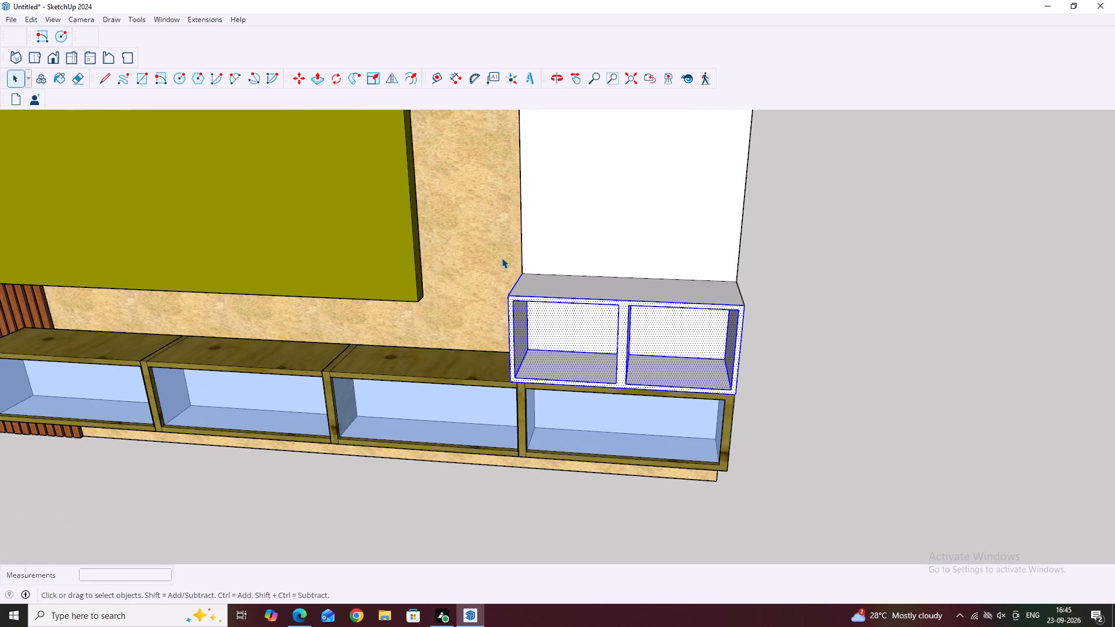
drag(503, 257, 747, 412)
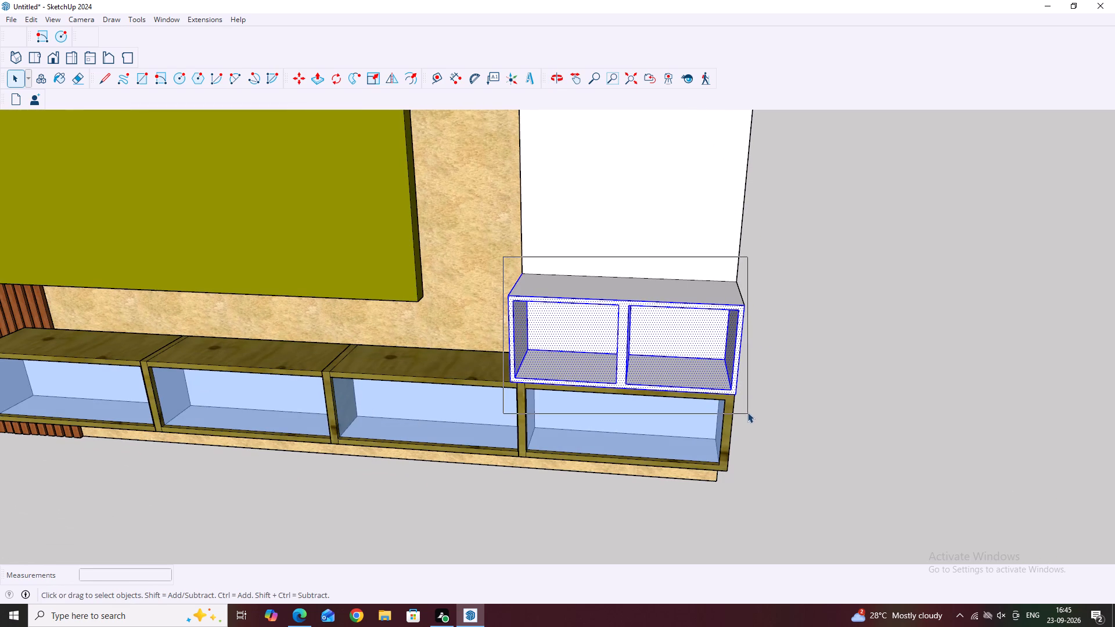
drag(747, 412, 749, 409)
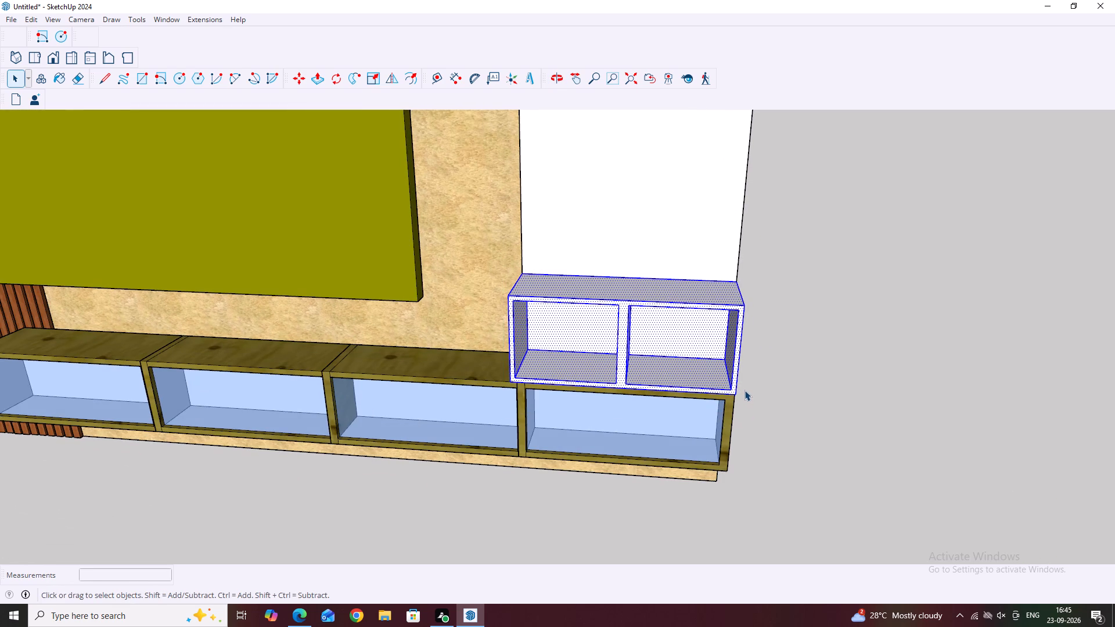
key(m)
middle_drag(466, 367, 692, 355)
scroll(533, 369, up, 3)
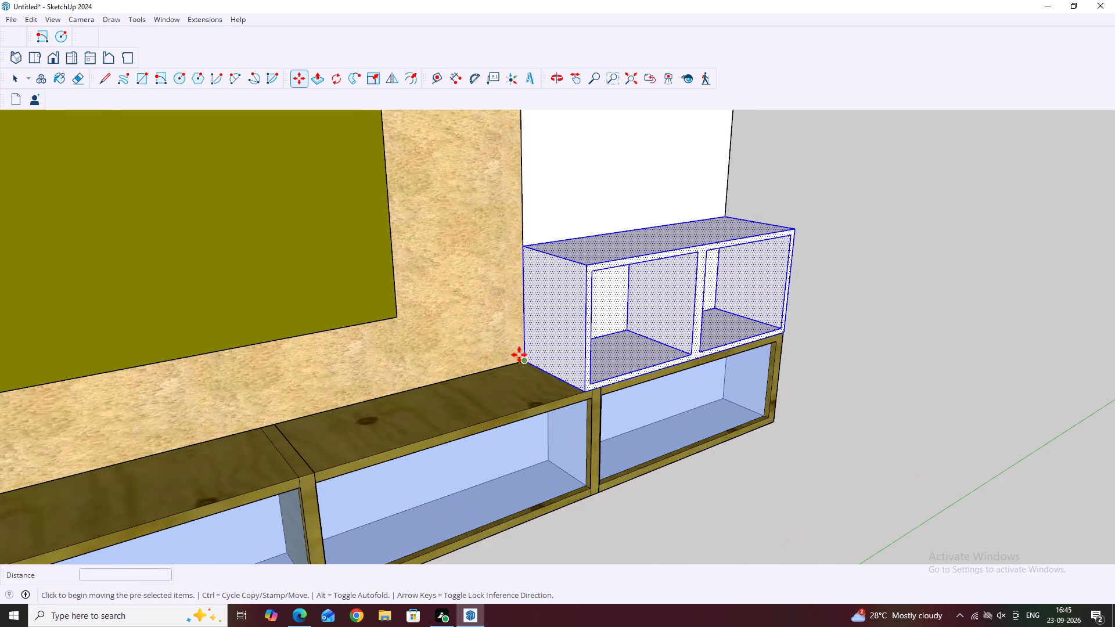
click(526, 359)
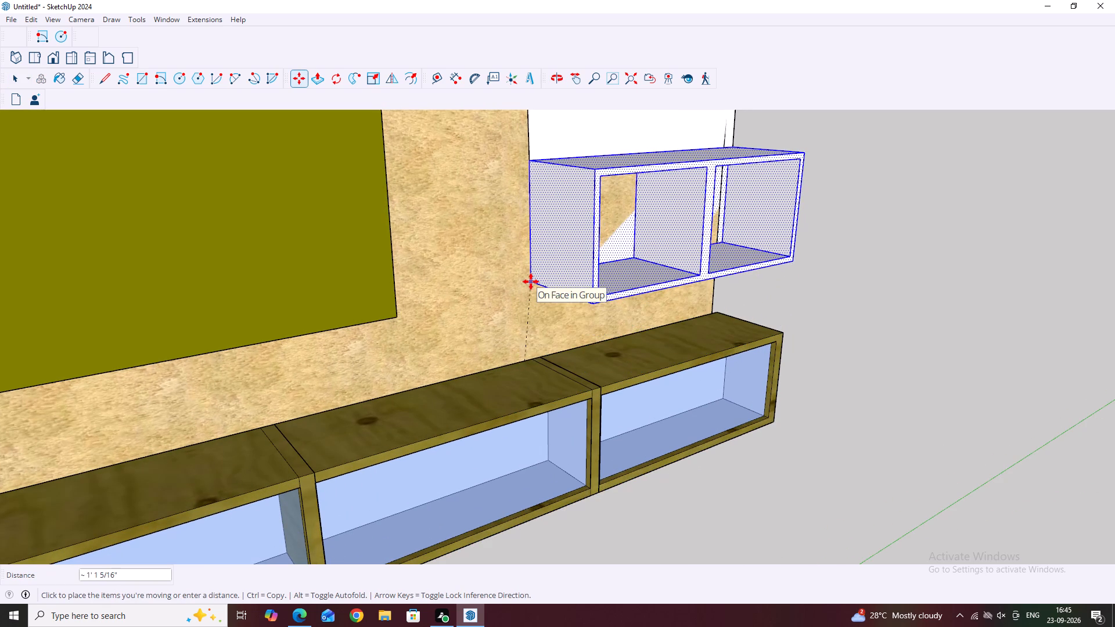
scroll(524, 235, up, 2)
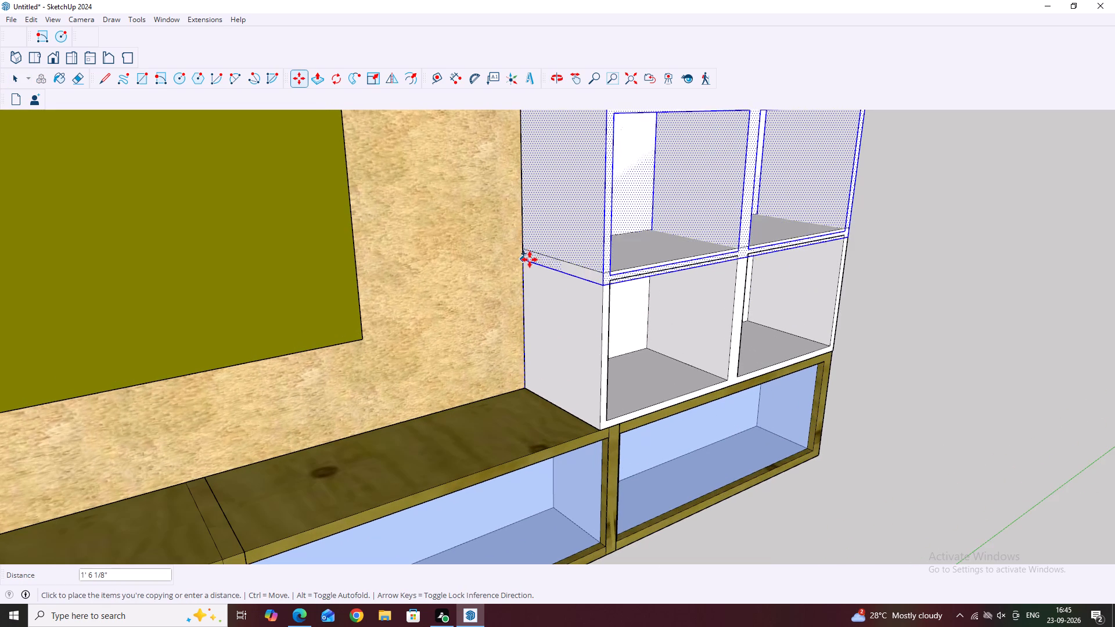
click(529, 257)
scroll(617, 231, down, 2)
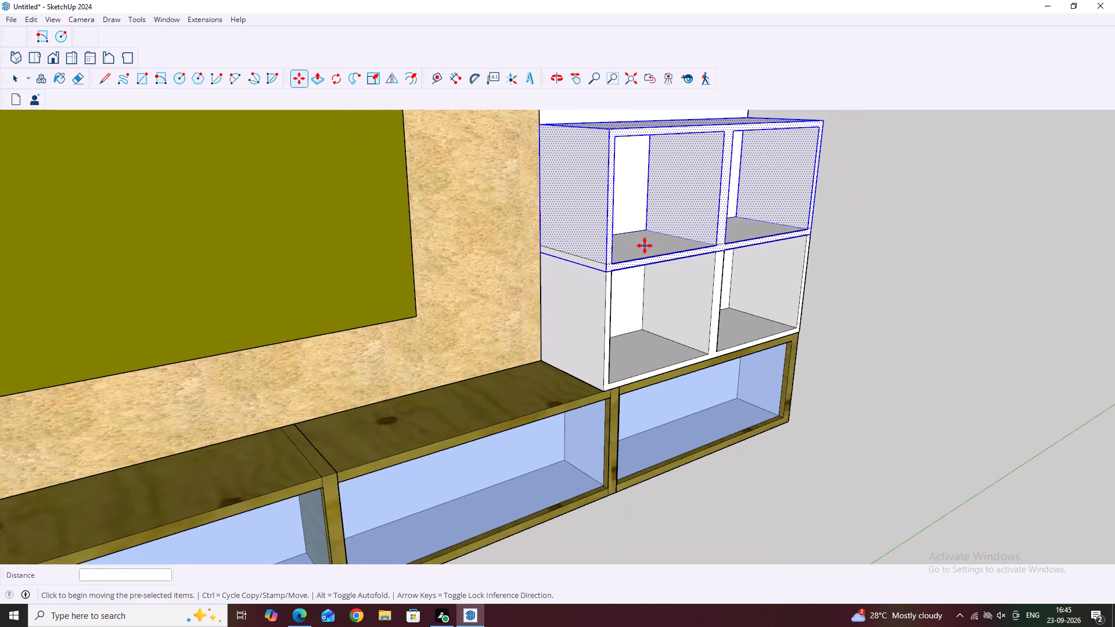
Copy the upper two-cell box unit straight up about 1' 6 1/2" to form a third tier with a shared board.
scroll(701, 228, down, 3)
middle_drag(781, 219, 626, 202)
middle_drag(821, 237, 519, 230)
scroll(767, 263, down, 3)
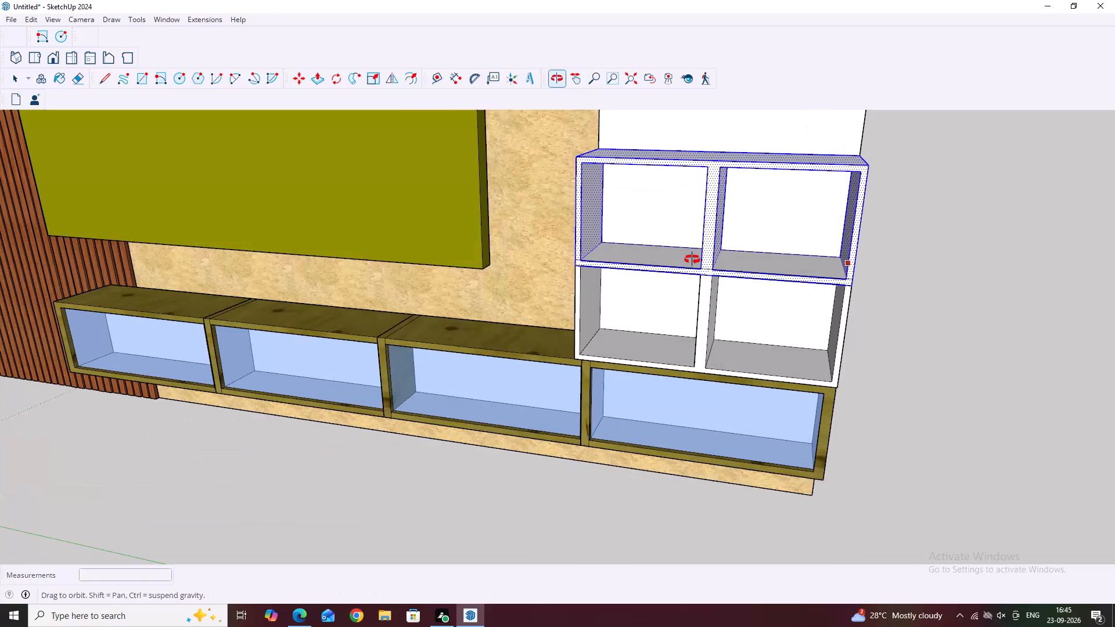
middle_drag(833, 278, 677, 300)
scroll(769, 327, up, 5)
click(768, 320)
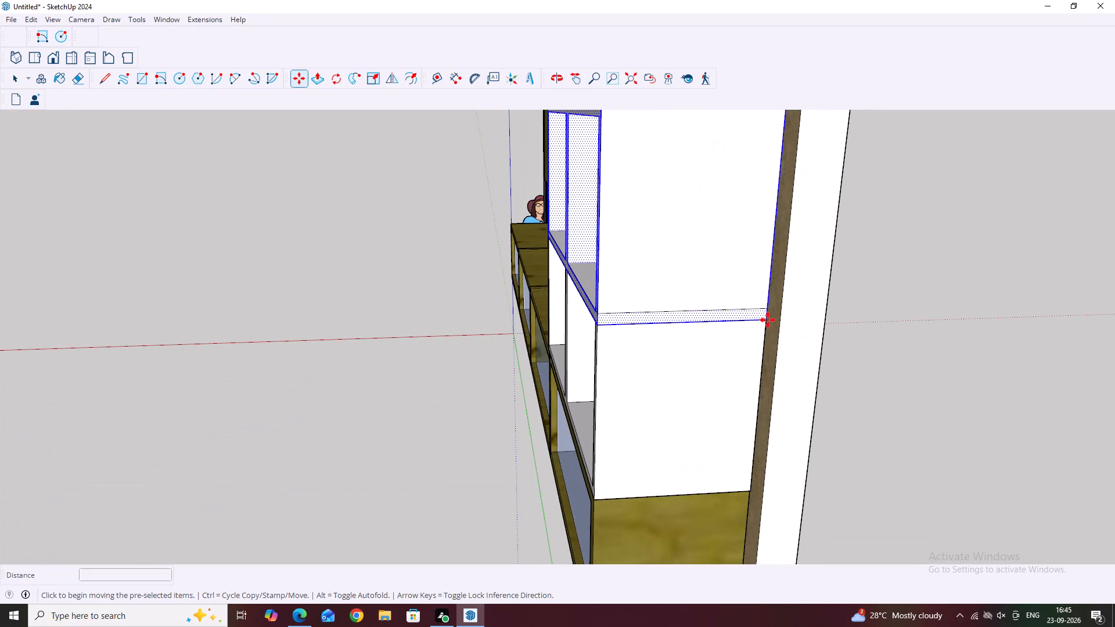
scroll(777, 278, down, 4)
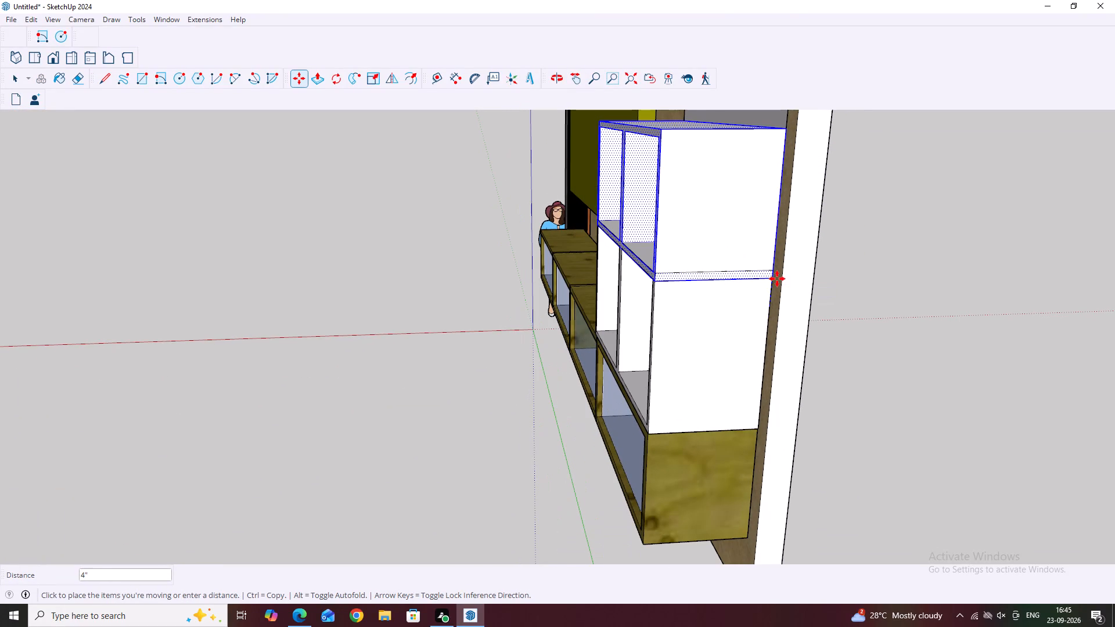
scroll(777, 279, down, 4)
scroll(782, 200, up, 3)
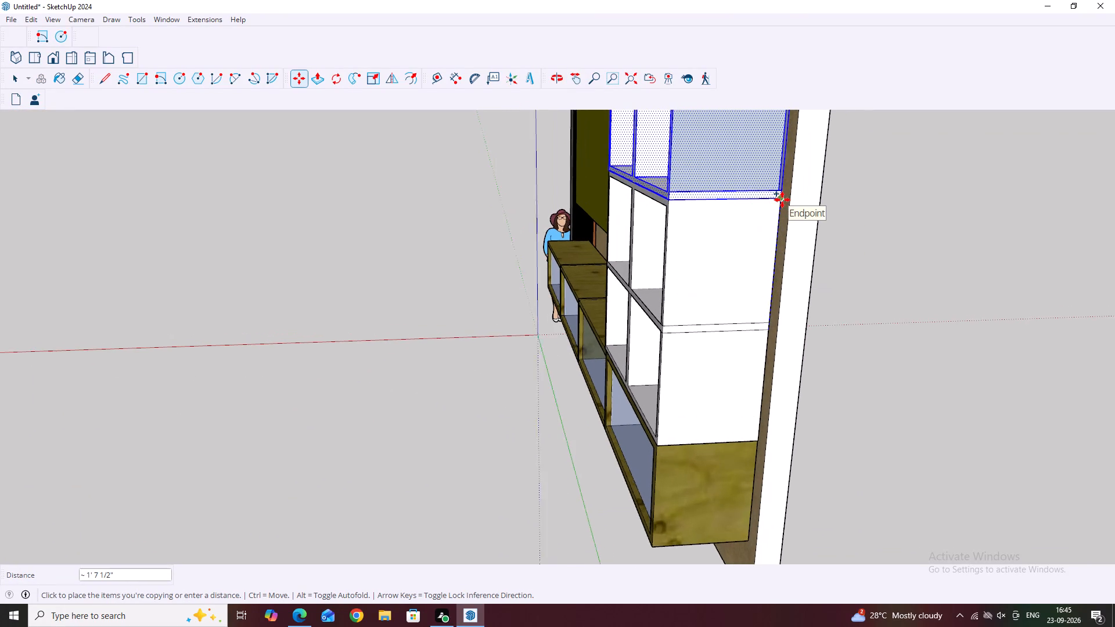
scroll(782, 200, up, 1)
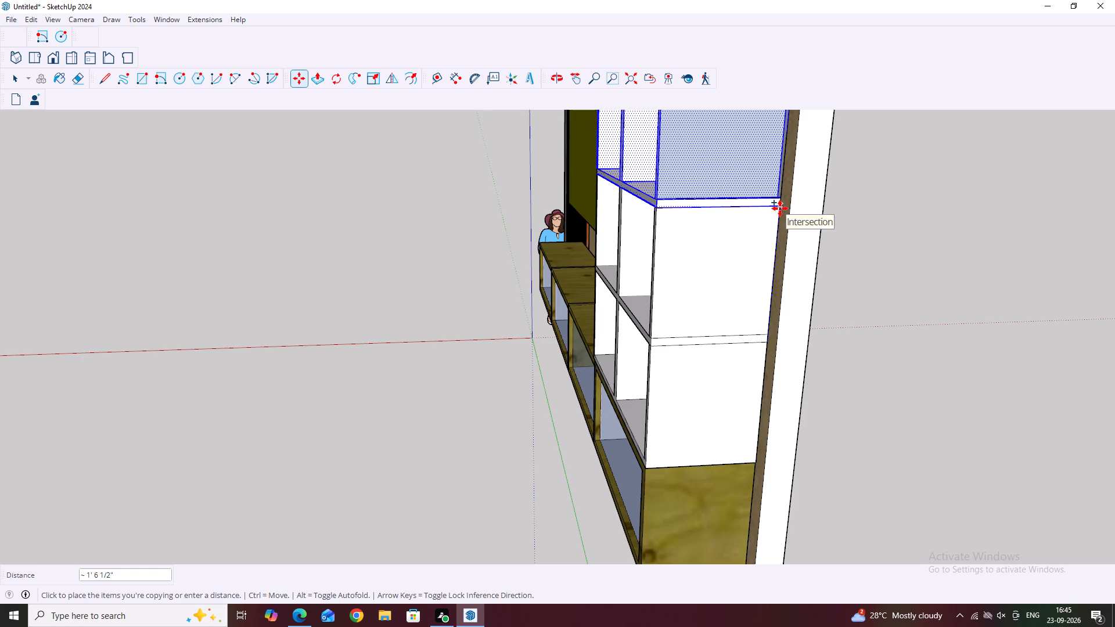
click(780, 208)
scroll(814, 250, down, 7)
middle_drag(774, 250, 903, 221)
scroll(830, 230, down, 5)
middle_drag(744, 269, 908, 265)
key(Escape)
scroll(729, 278, down, 4)
key(space)
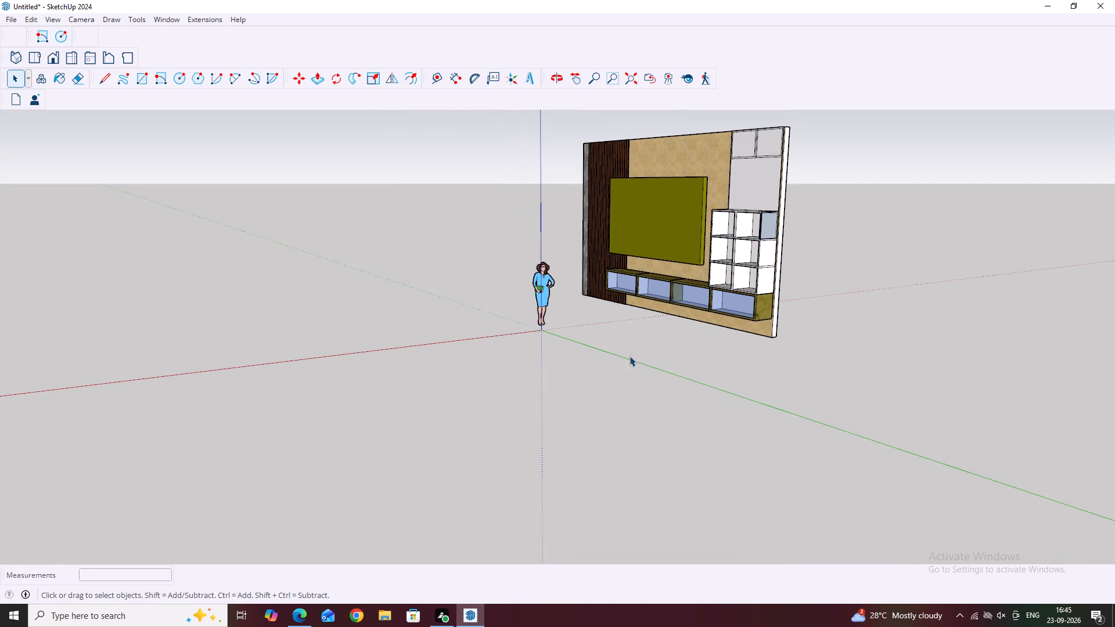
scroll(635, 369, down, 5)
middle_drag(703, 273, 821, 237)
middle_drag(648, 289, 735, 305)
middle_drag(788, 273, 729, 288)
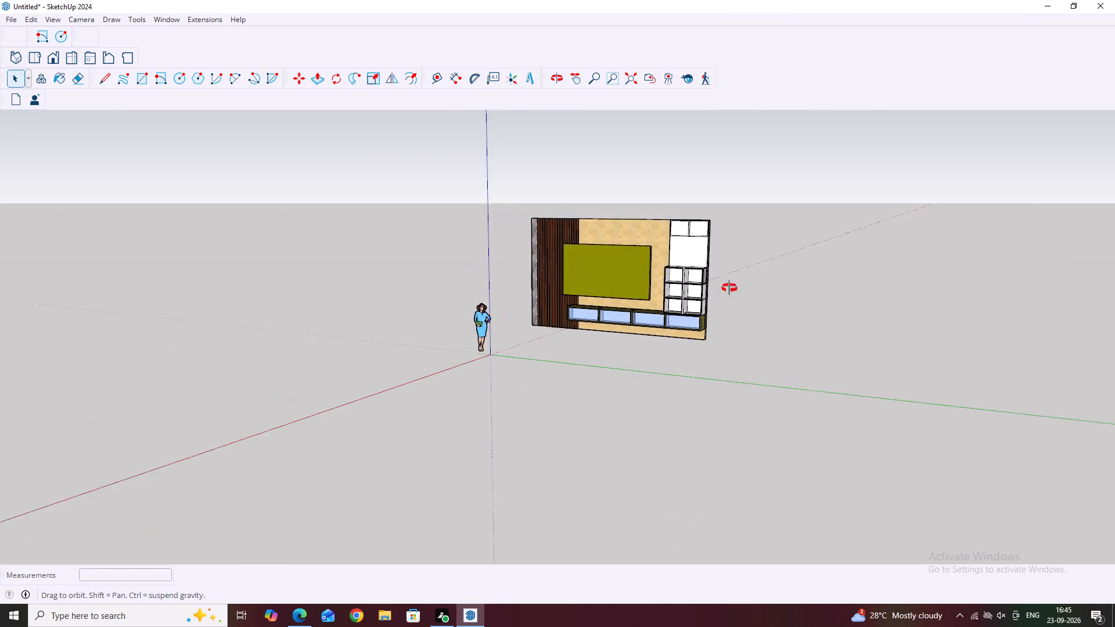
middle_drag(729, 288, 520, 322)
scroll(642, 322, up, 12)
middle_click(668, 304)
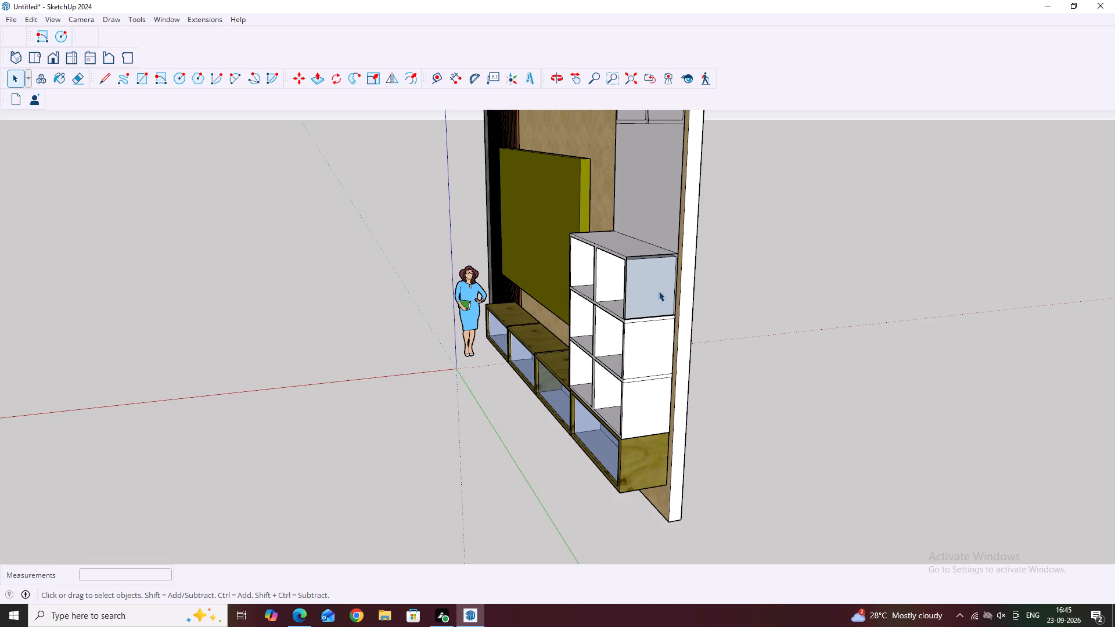
Draw a rectangle corner to corner over the outer side face of the third-tier box.
click(658, 291)
scroll(658, 290, down, 2)
middle_drag(644, 298, 762, 248)
middle_drag(713, 283, 671, 366)
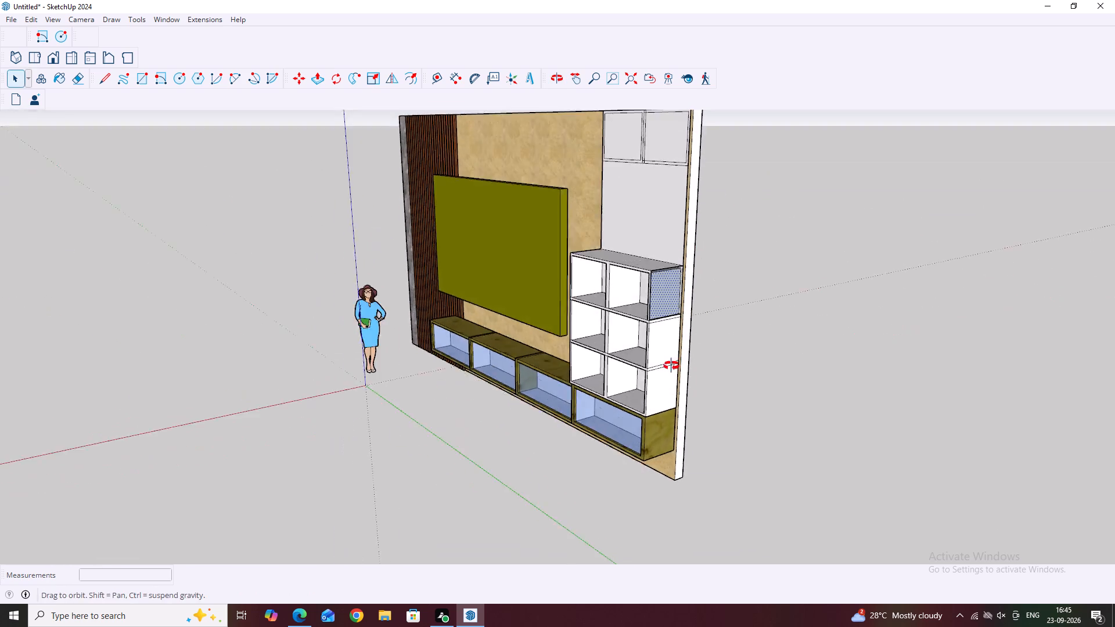
middle_drag(671, 366, 664, 391)
scroll(649, 333, up, 2)
middle_drag(702, 336, 595, 344)
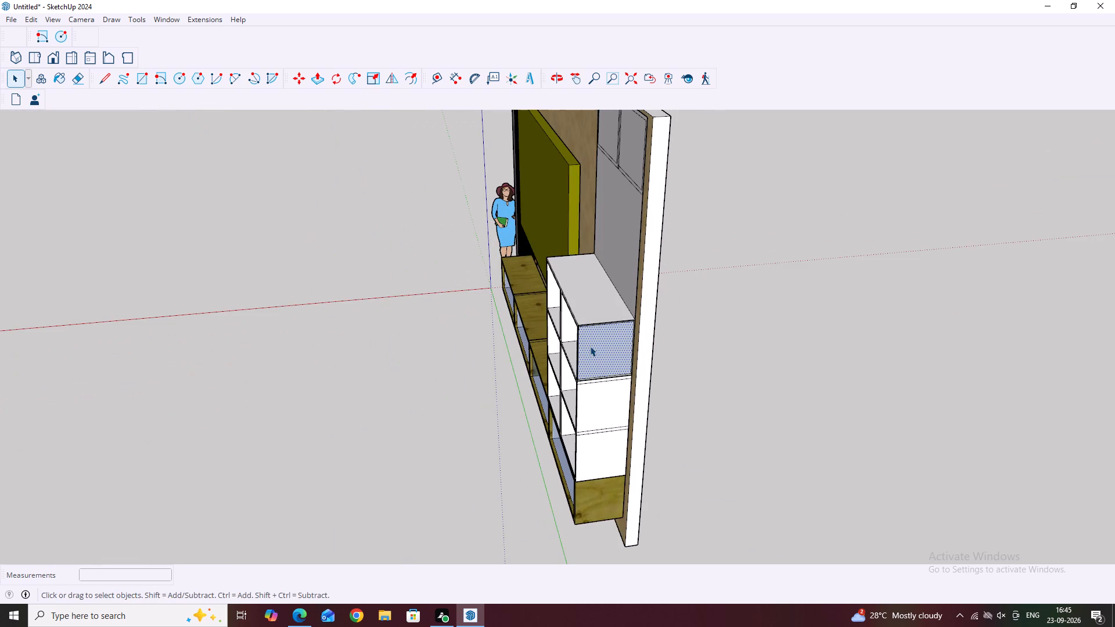
key(r)
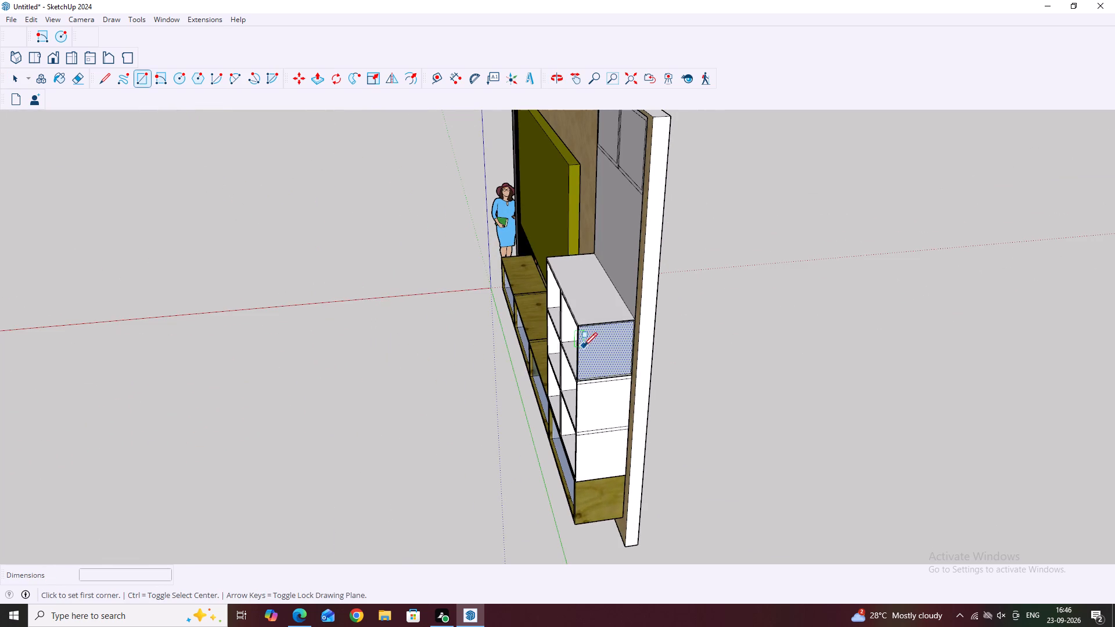
scroll(578, 340, up, 9)
drag(573, 316, 575, 322)
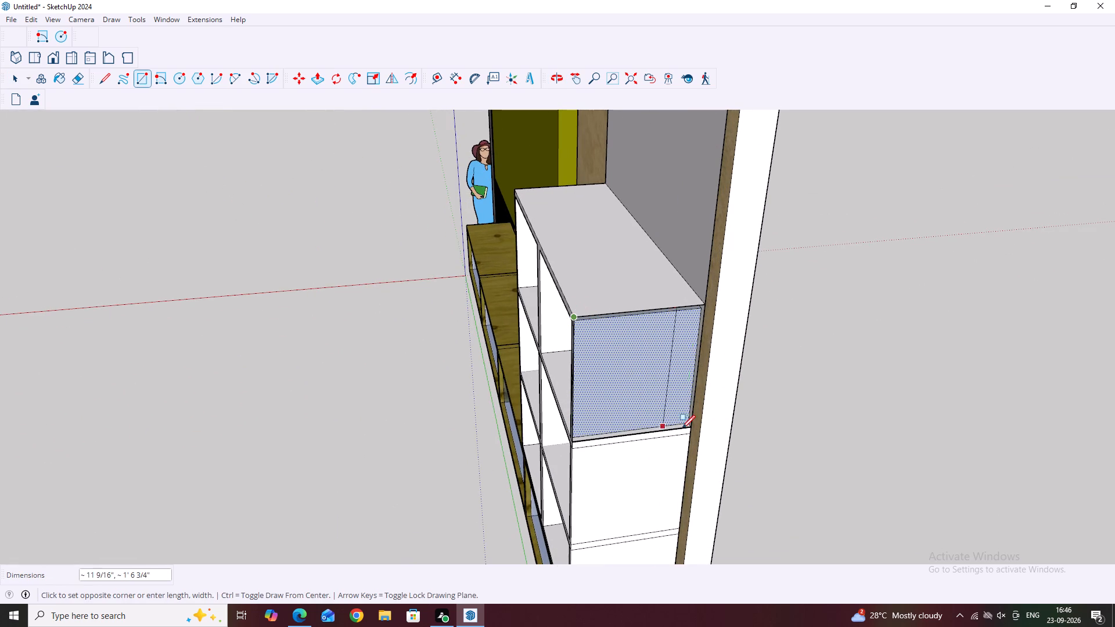
click(691, 428)
key(Escape)
scroll(791, 388, down, 4)
key(space)
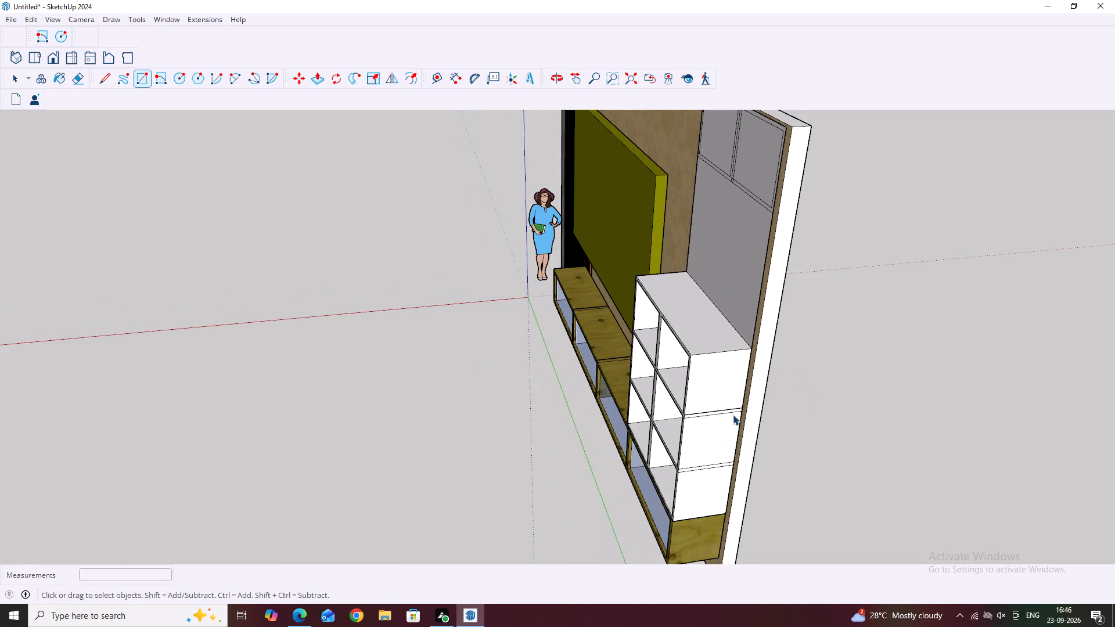
Examine the three-tier box stack and its place on the TV wall from the front and the side.
scroll(711, 419, up, 10)
middle_drag(653, 422, 803, 452)
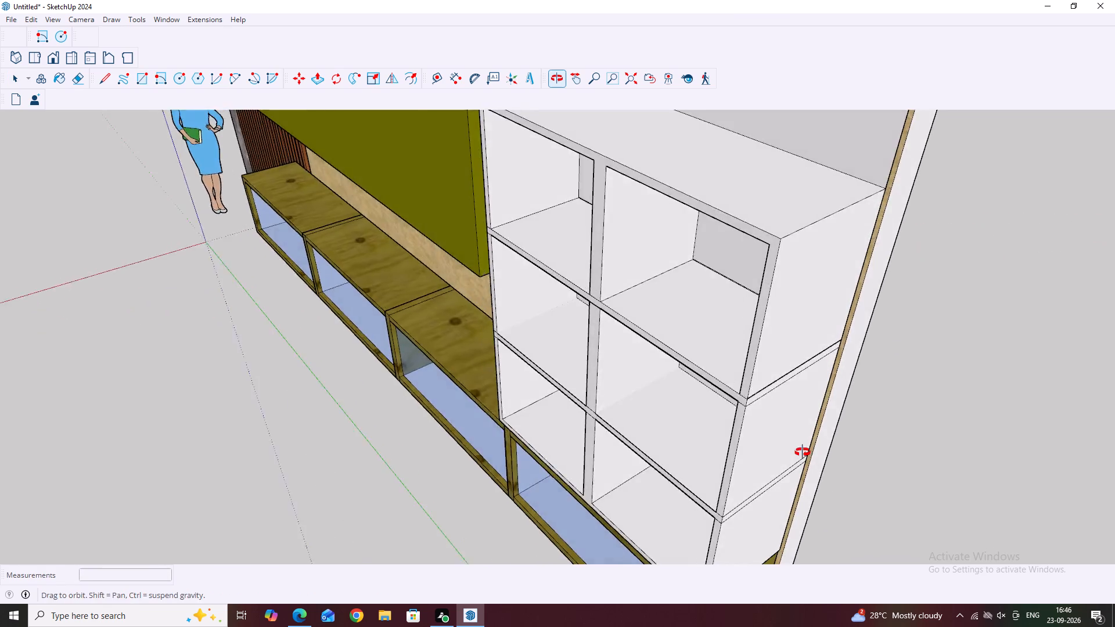
middle_drag(803, 452, 841, 419)
middle_drag(652, 323, 862, 271)
scroll(626, 305, down, 4)
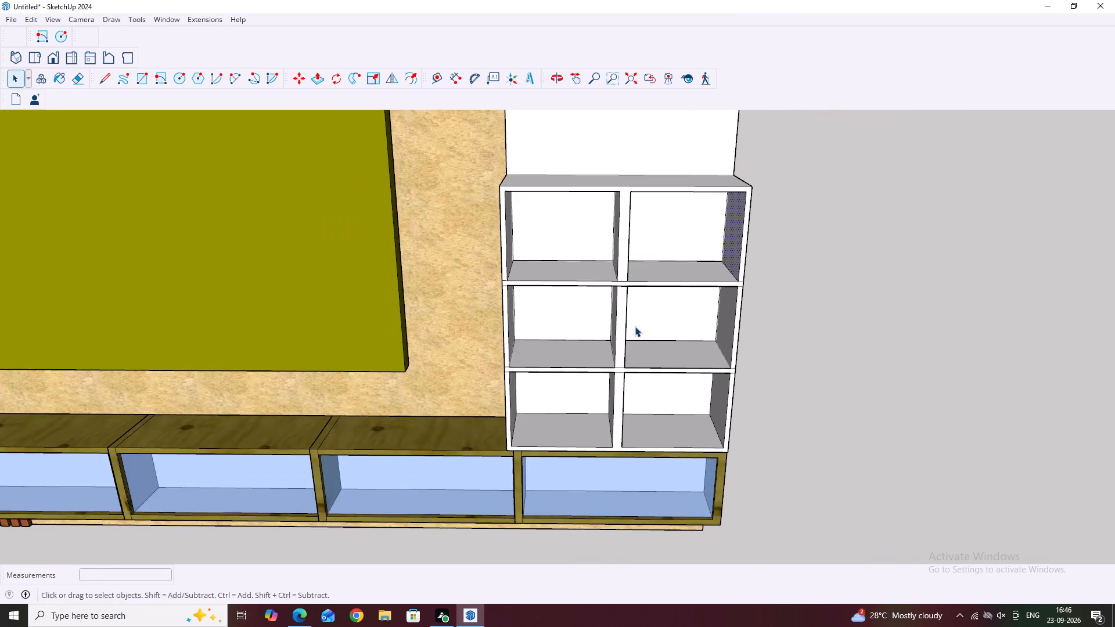
middle_drag(656, 330, 700, 240)
scroll(704, 233, down, 11)
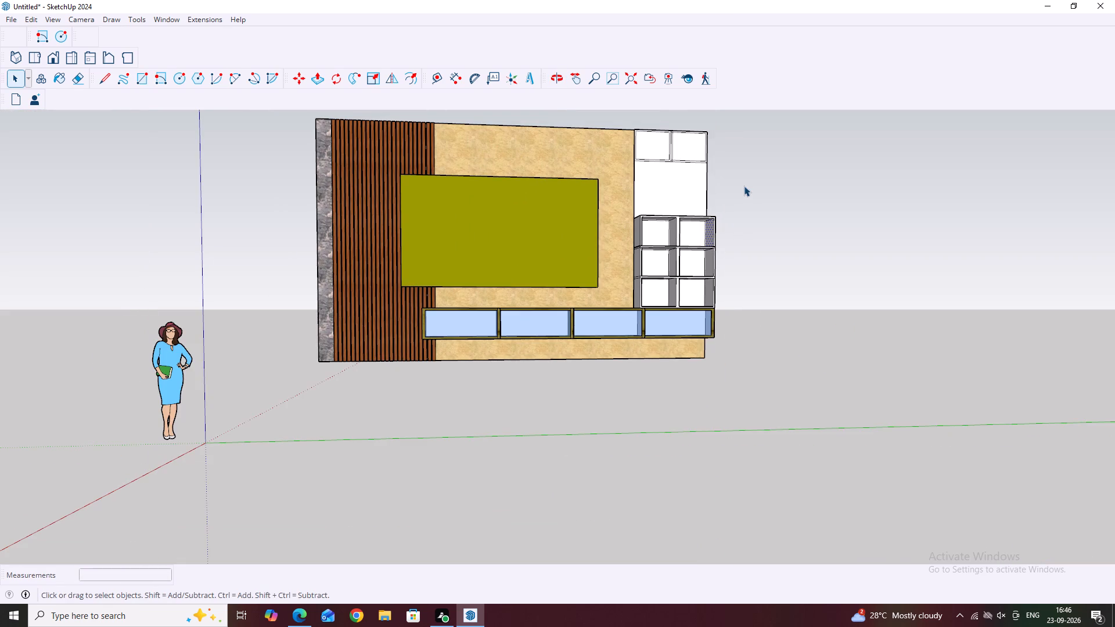
middle_drag(766, 215, 649, 241)
scroll(646, 239, up, 1)
middle_drag(739, 221, 578, 278)
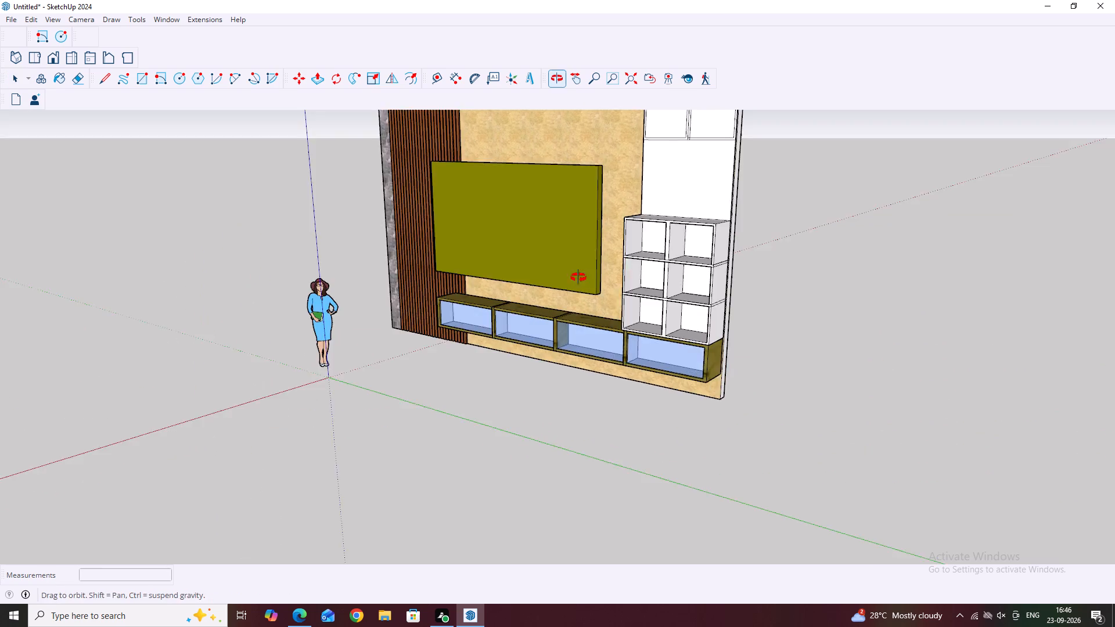
middle_drag(578, 278, 568, 282)
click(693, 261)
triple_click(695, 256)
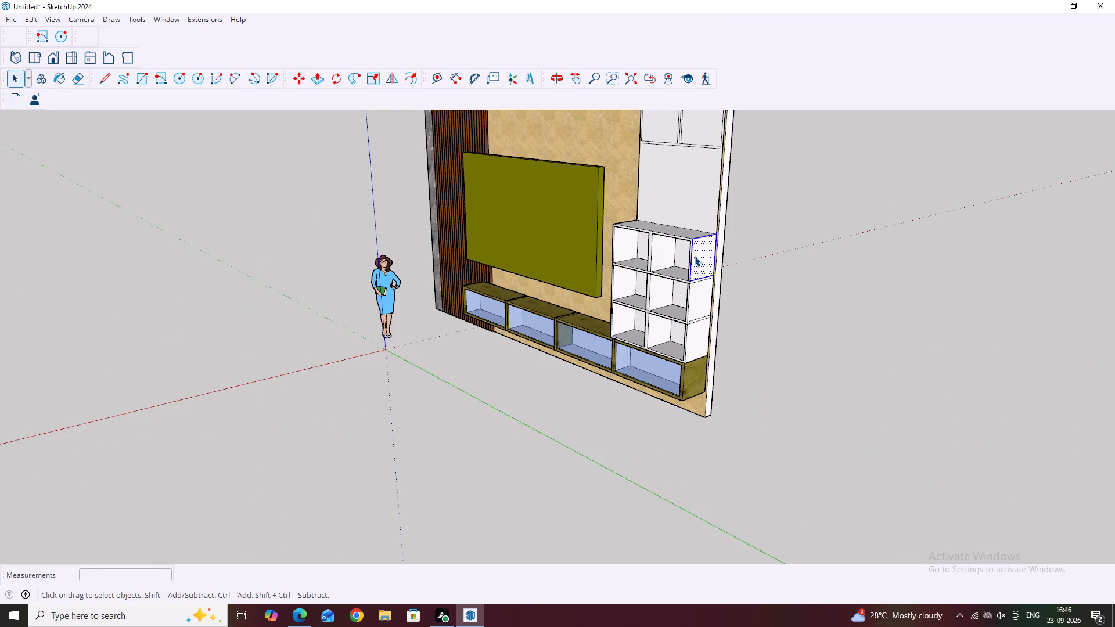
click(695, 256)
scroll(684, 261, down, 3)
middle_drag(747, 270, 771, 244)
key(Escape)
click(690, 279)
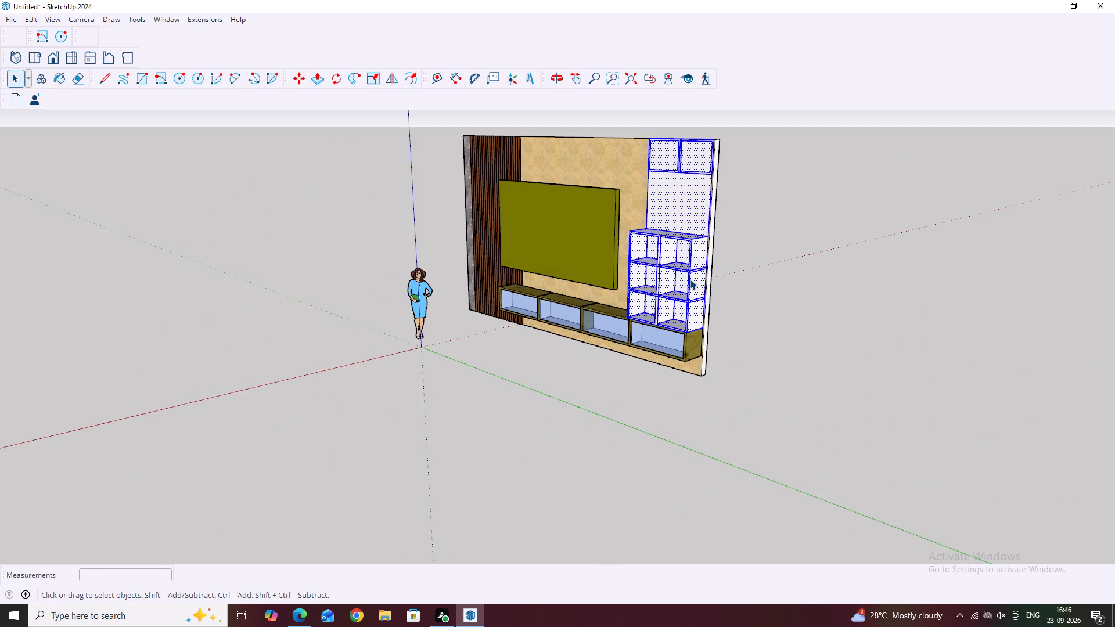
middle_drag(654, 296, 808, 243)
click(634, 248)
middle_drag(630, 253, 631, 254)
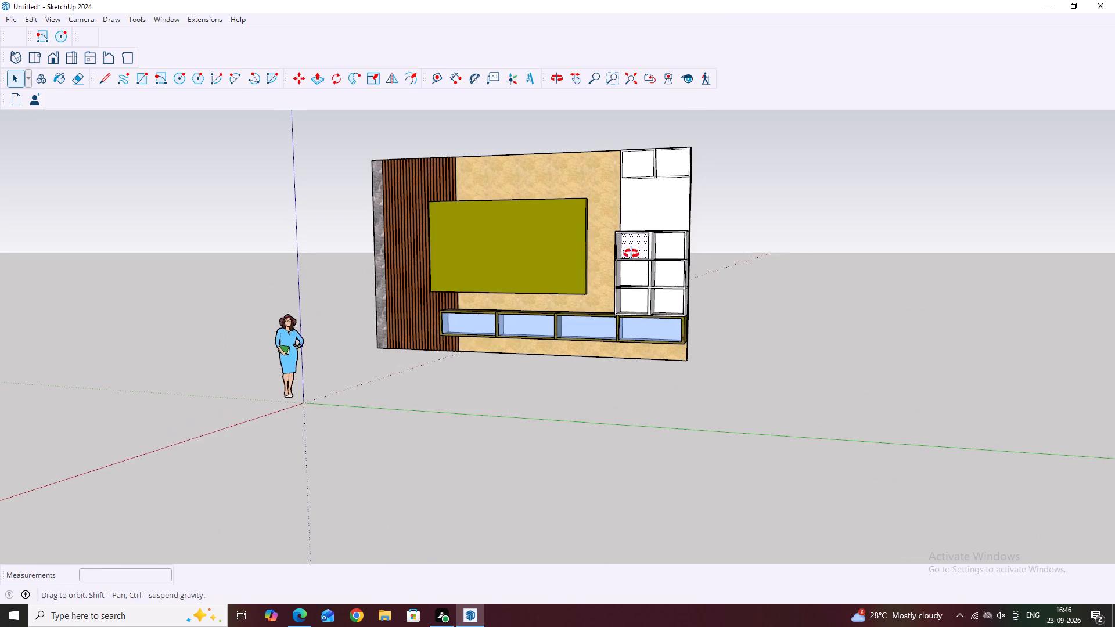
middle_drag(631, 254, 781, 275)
Copy the third-tier two-cell box unit straight up about 1' 6 1/4" to form a fourth tier with a shared board.
scroll(627, 239, up, 1)
middle_drag(661, 231, 615, 248)
drag(596, 214, 642, 246)
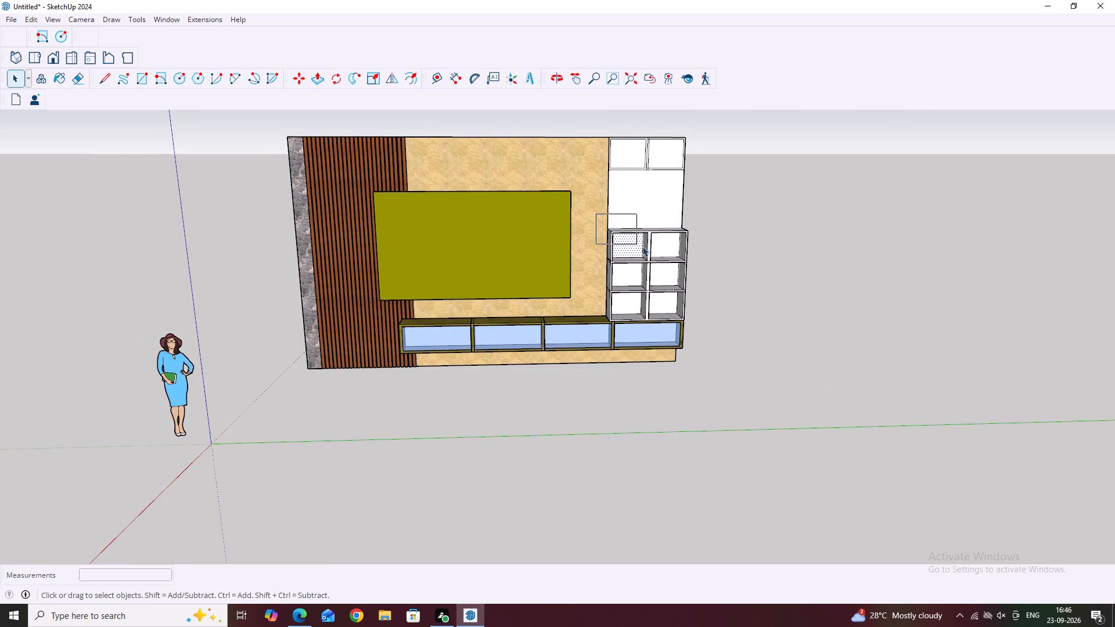
drag(642, 246, 710, 269)
middle_drag(728, 261, 613, 266)
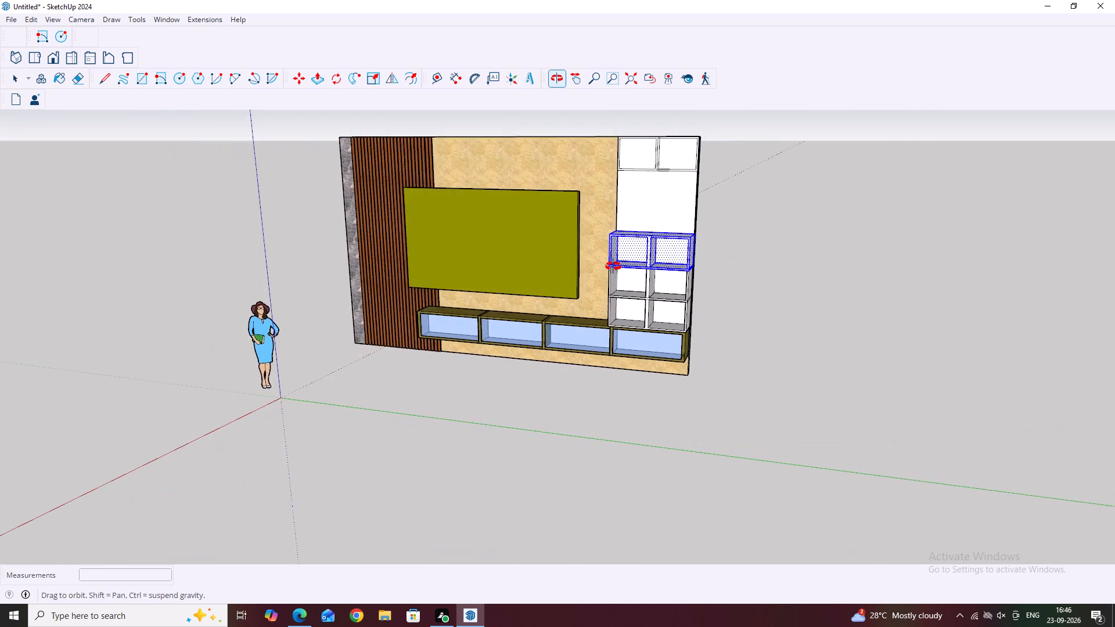
middle_drag(613, 266, 601, 269)
key(m)
middle_drag(815, 269, 810, 269)
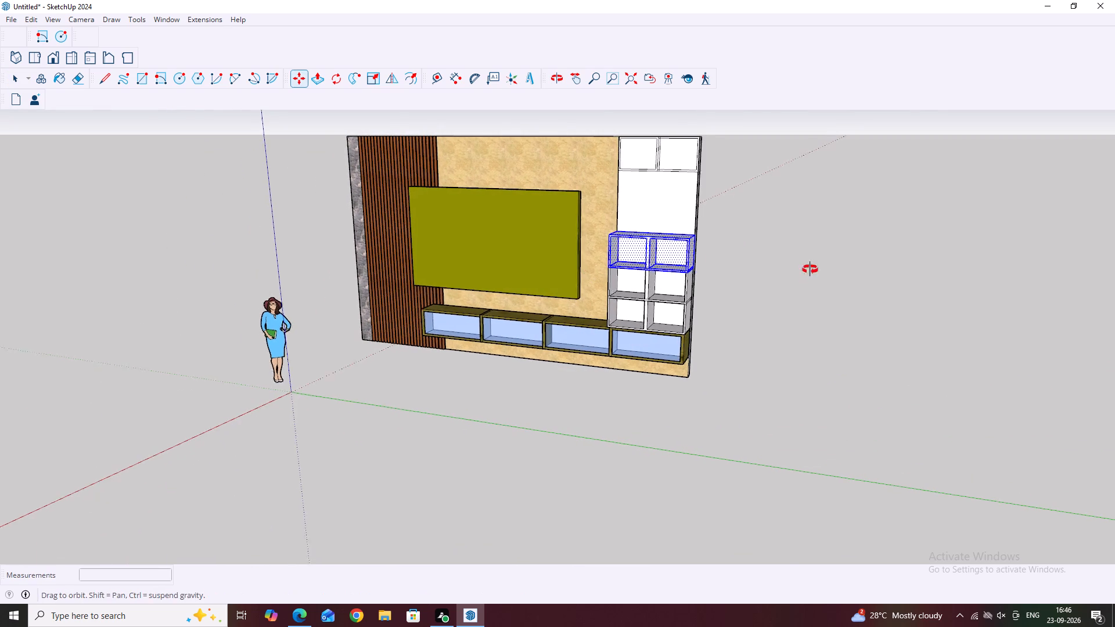
middle_drag(810, 269, 636, 272)
scroll(672, 261, up, 8)
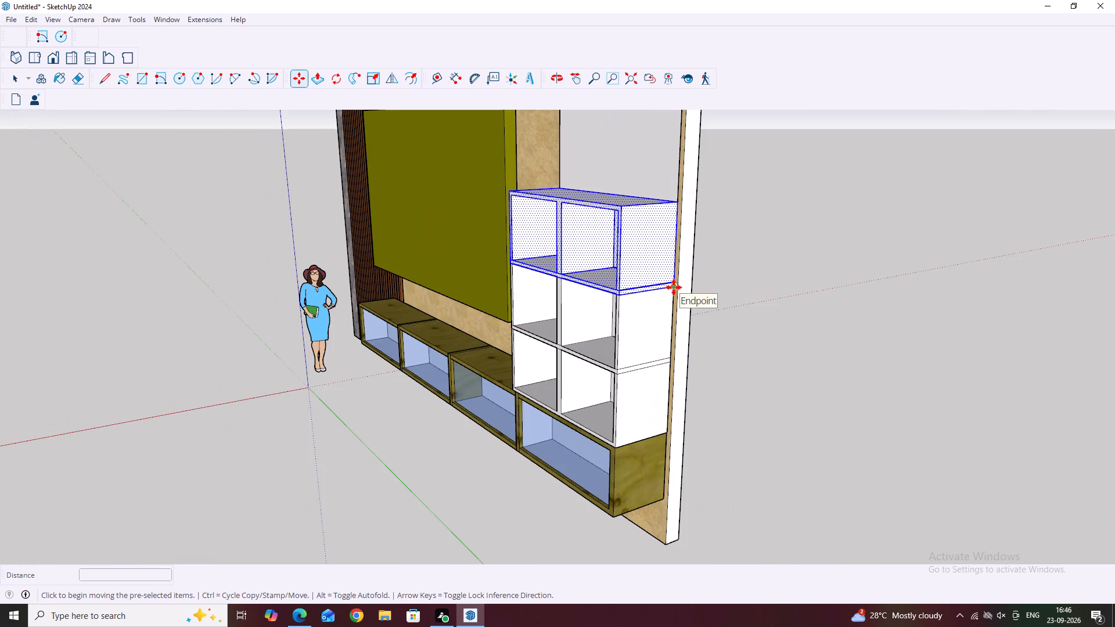
click(674, 287)
scroll(671, 246, up, 1)
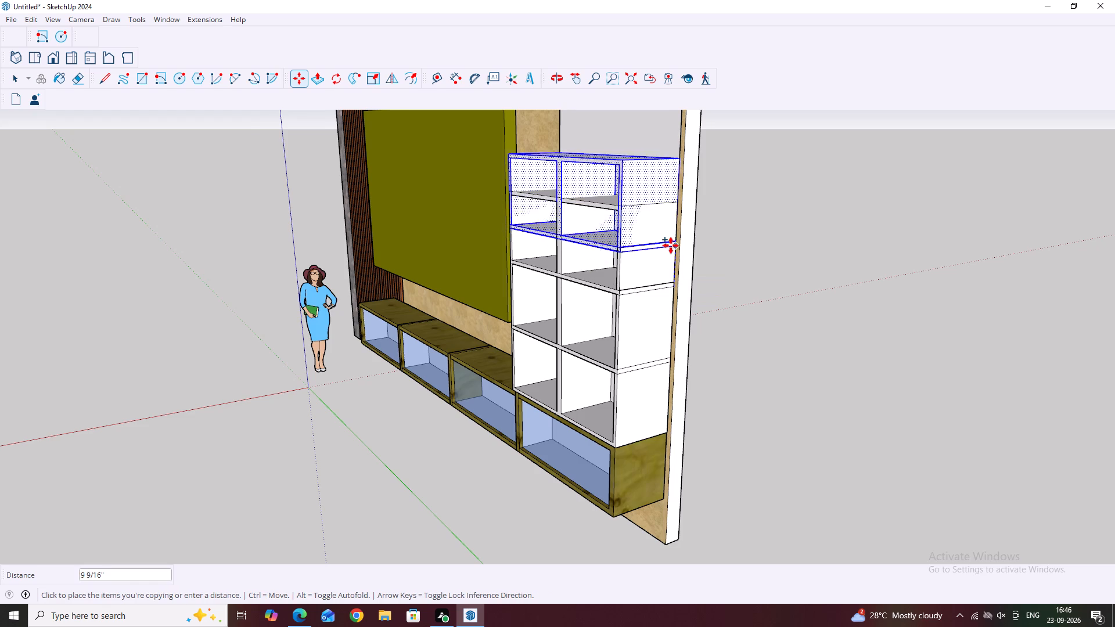
scroll(671, 246, up, 1)
scroll(682, 190, up, 2)
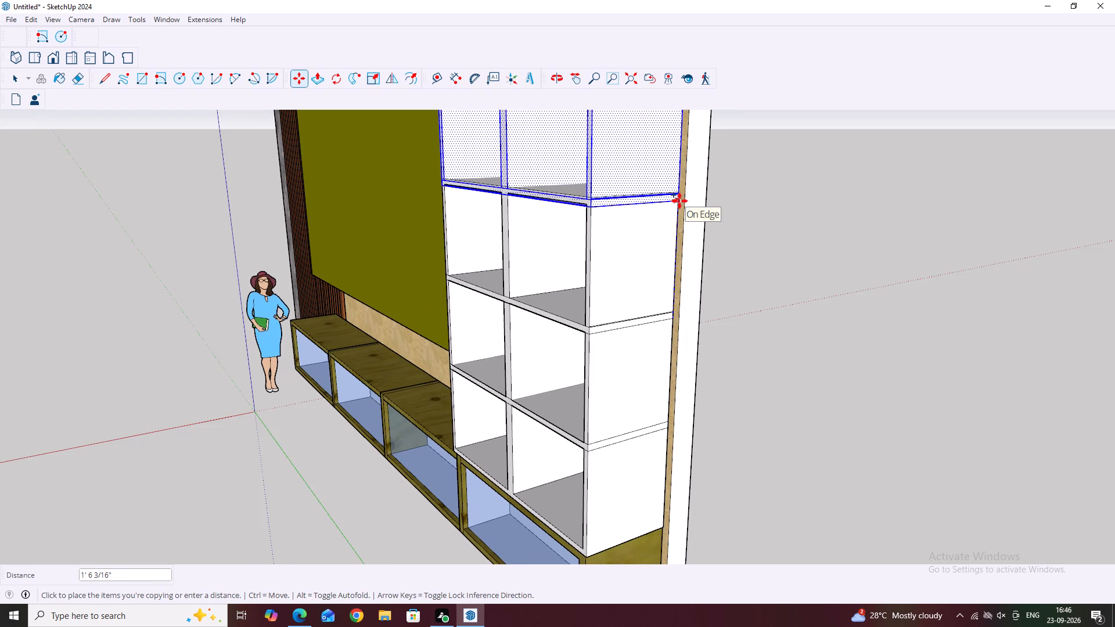
scroll(679, 201, up, 2)
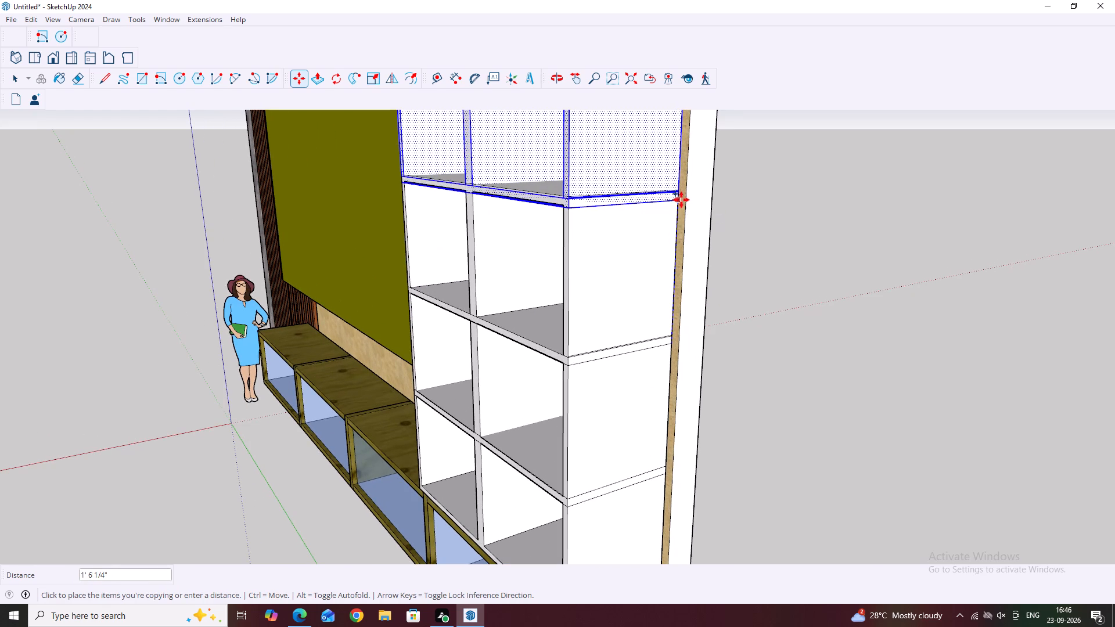
click(682, 199)
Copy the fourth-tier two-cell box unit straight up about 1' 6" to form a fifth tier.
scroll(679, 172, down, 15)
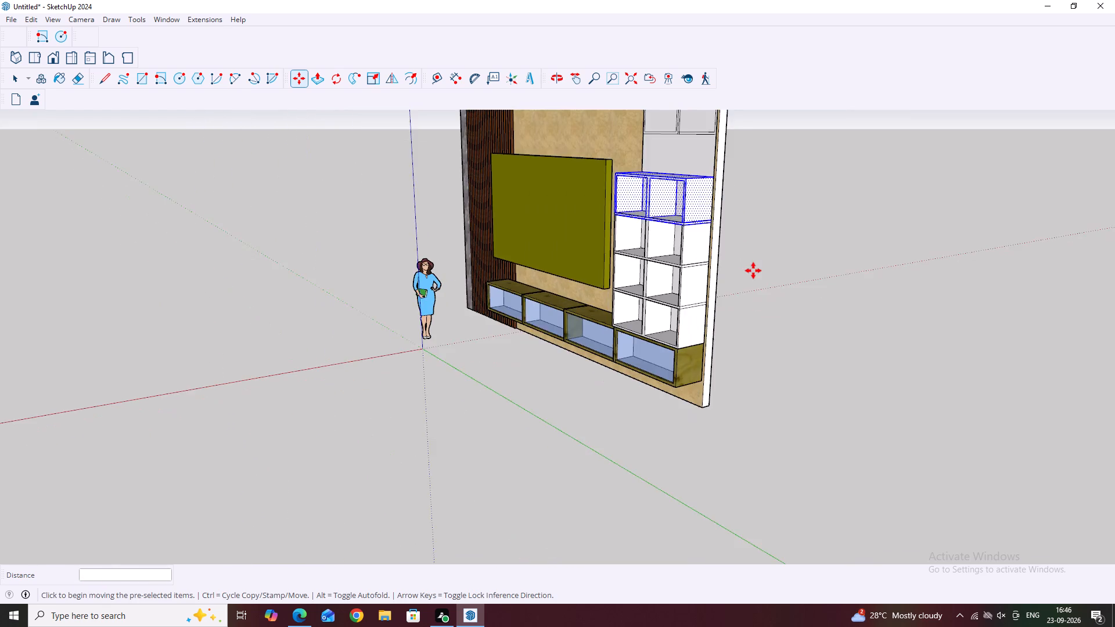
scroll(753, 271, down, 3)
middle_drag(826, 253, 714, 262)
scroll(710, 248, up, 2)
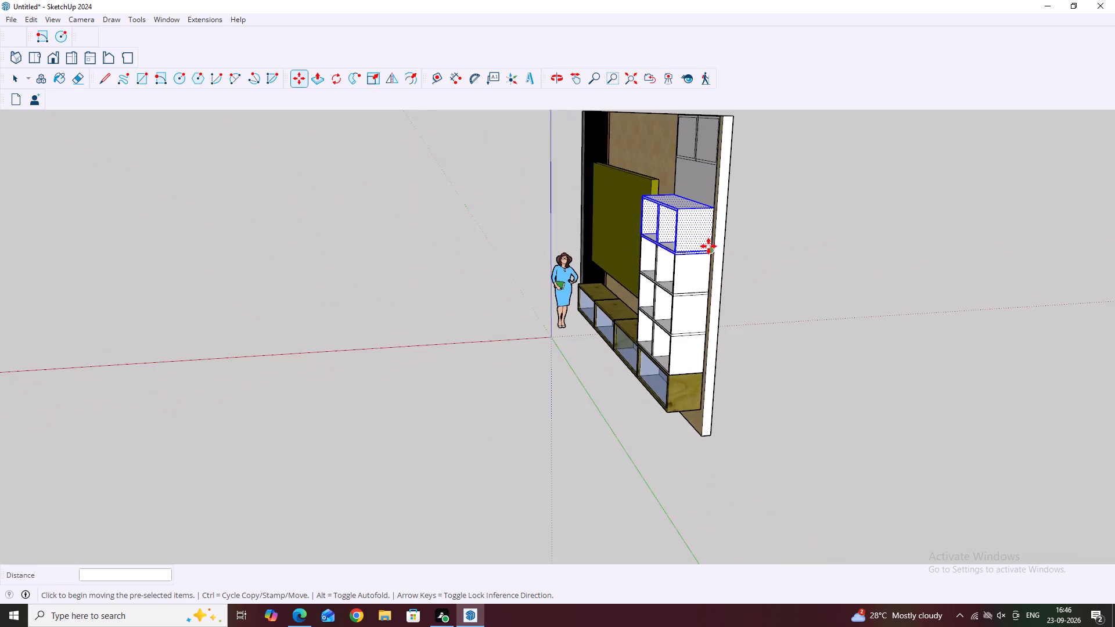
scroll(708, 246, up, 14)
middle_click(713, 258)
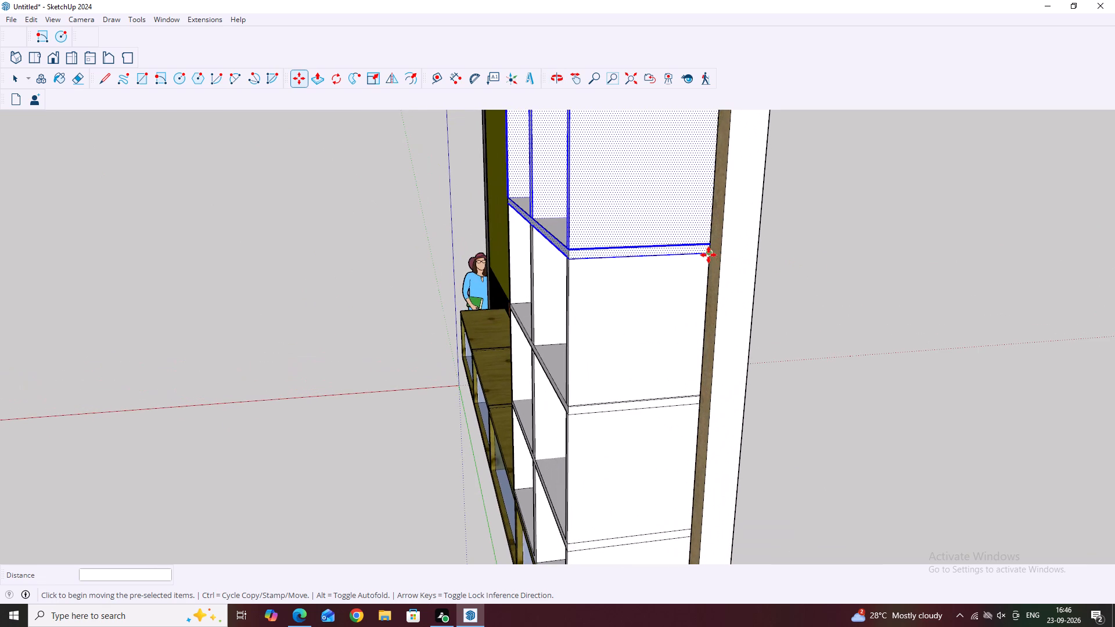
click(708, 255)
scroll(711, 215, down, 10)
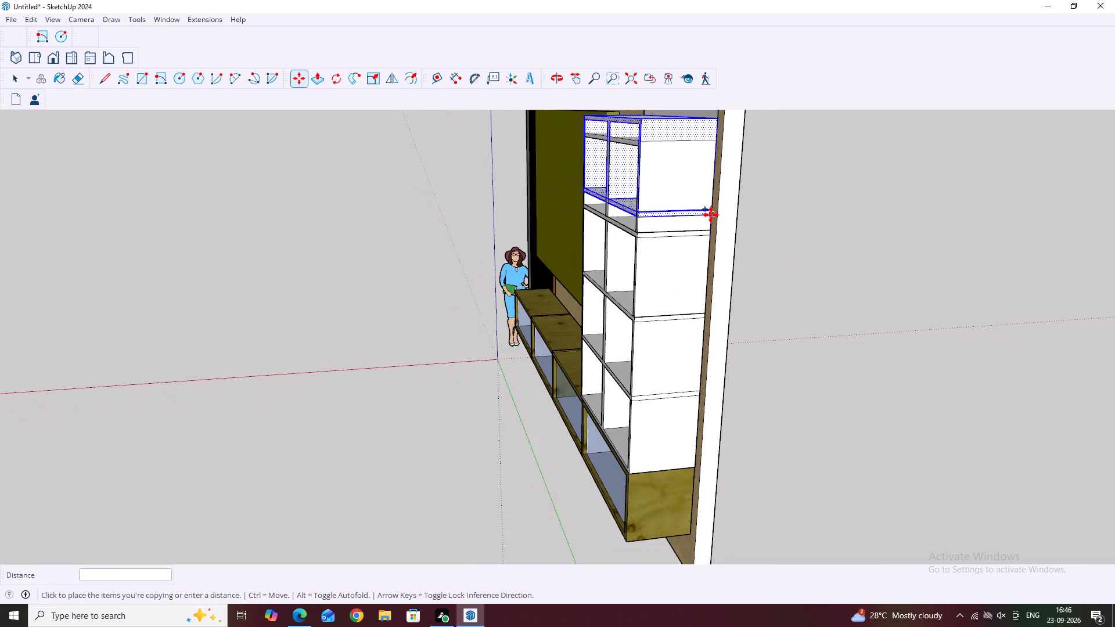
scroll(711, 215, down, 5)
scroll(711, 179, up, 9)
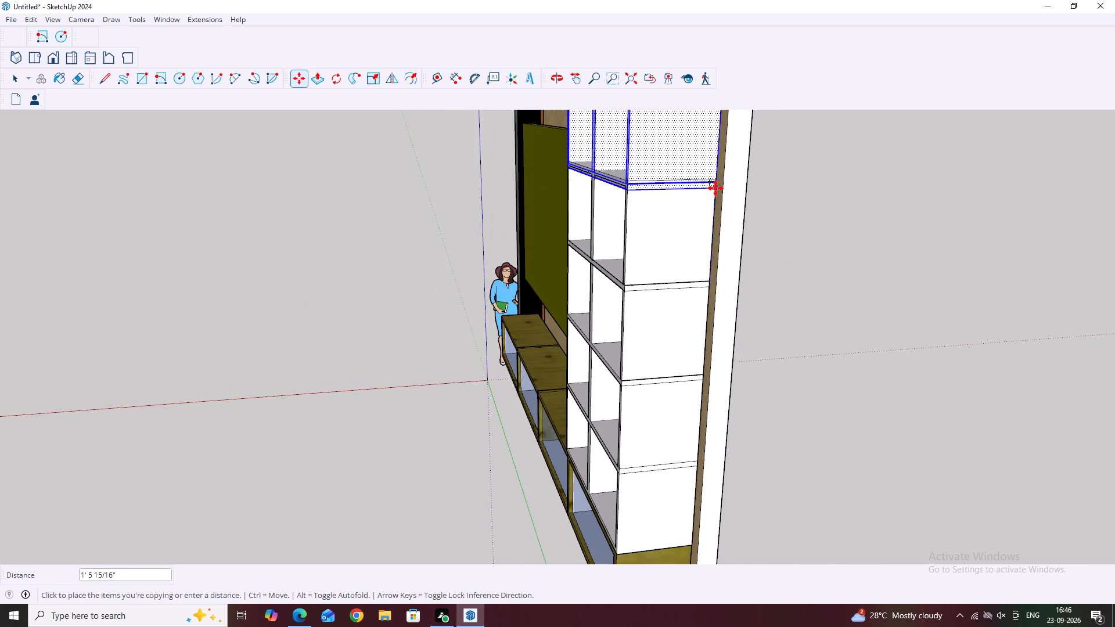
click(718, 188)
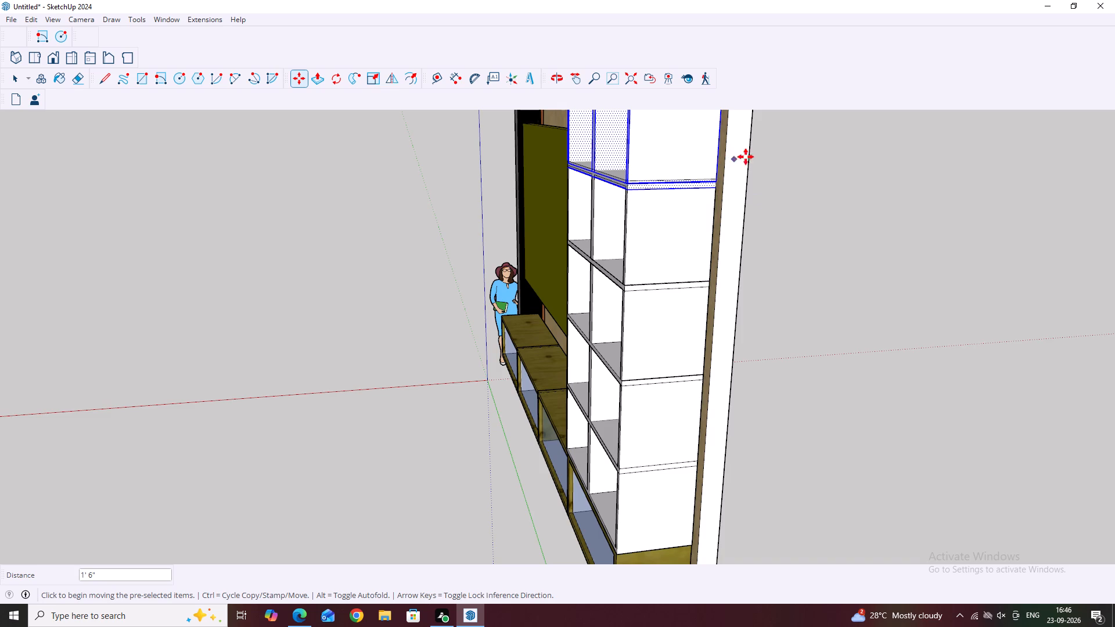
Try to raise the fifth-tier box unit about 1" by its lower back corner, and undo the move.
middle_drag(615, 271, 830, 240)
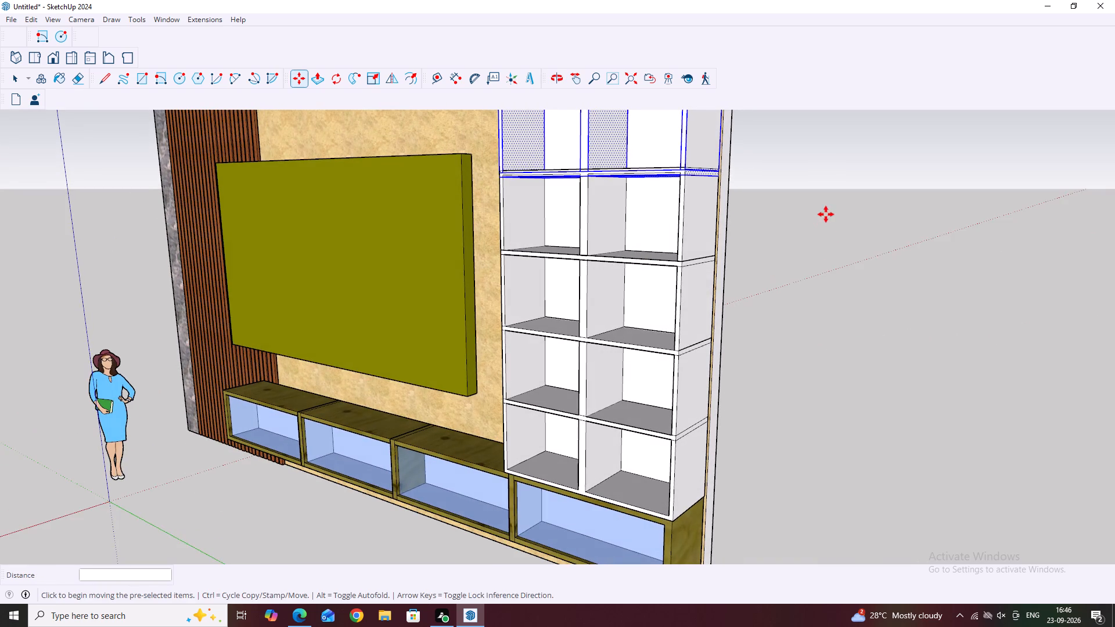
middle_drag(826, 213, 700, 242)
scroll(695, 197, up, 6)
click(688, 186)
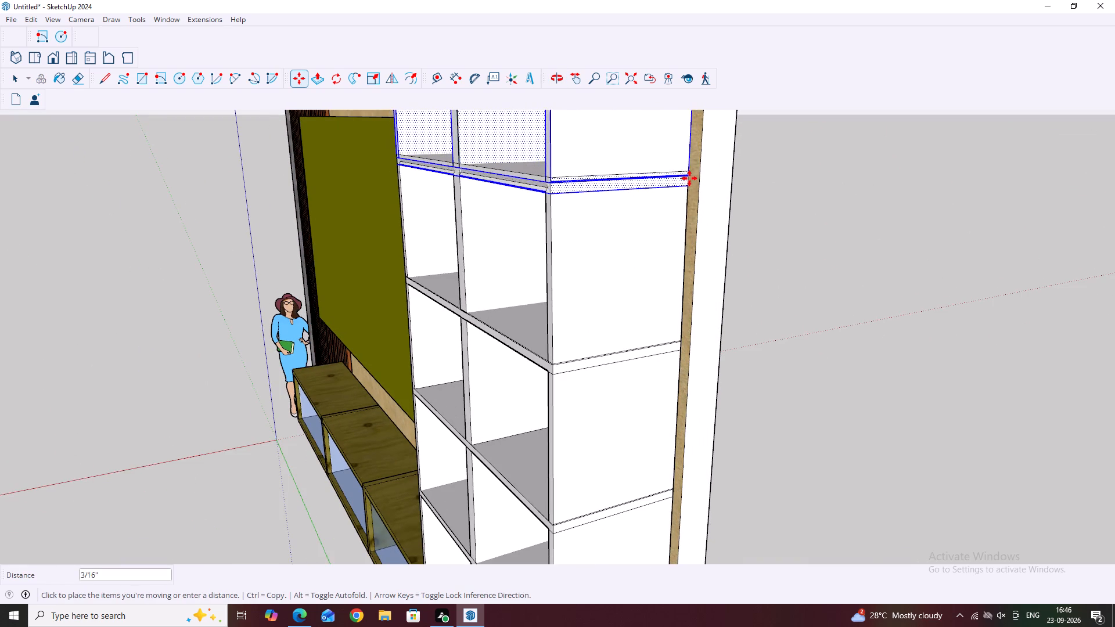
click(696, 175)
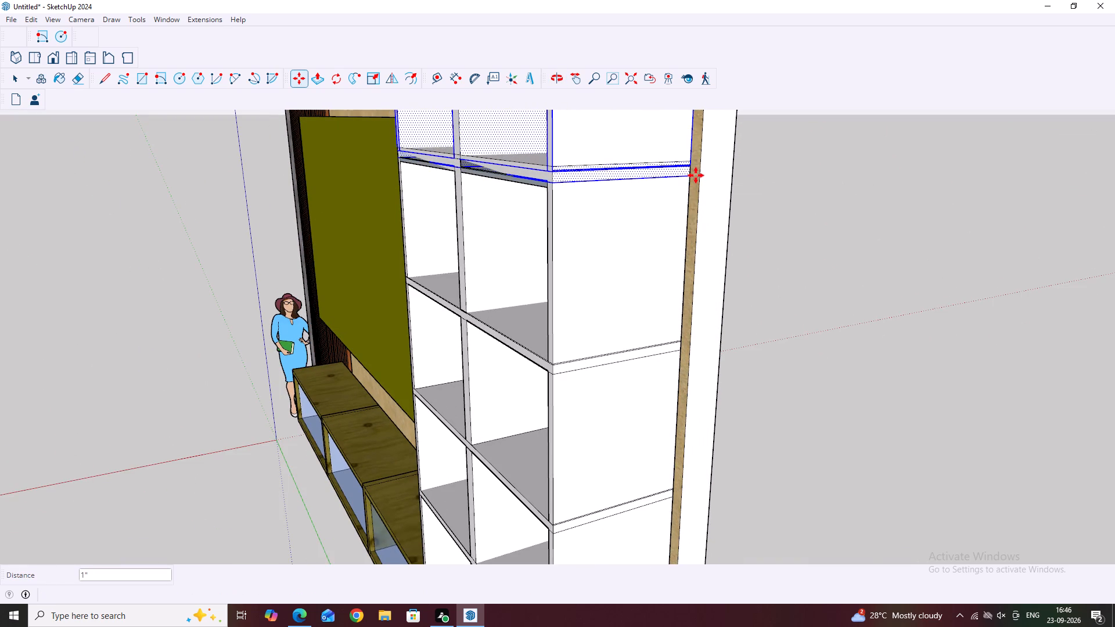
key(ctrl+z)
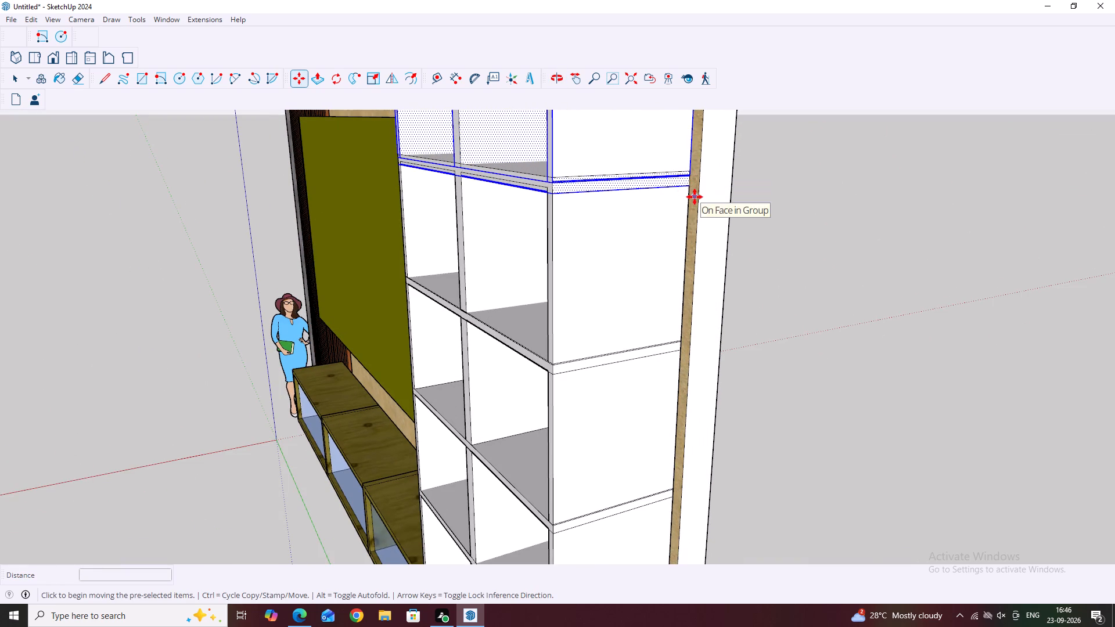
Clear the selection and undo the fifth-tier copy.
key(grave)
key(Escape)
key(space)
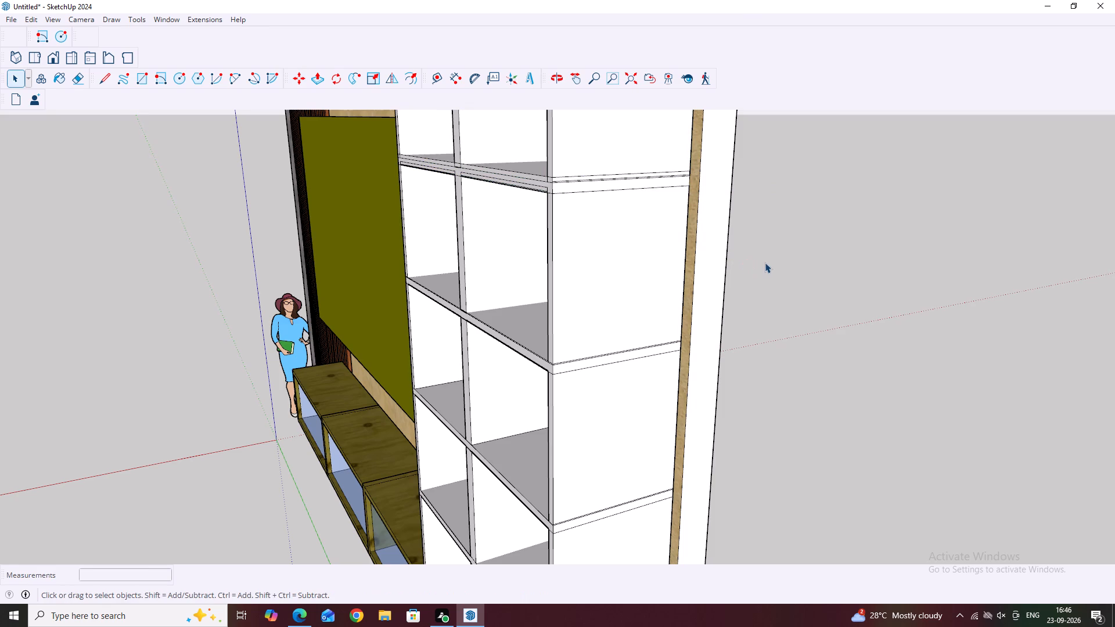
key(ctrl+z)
Copy the fourth-tier two-cell box unit straight up 1' 6 3/8" to form a fifth tier with a shared board.
scroll(641, 253, down, 5)
middle_drag(591, 320, 723, 182)
scroll(659, 250, down, 5)
middle_drag(539, 303, 749, 366)
scroll(769, 255, down, 1)
middle_drag(793, 237, 793, 237)
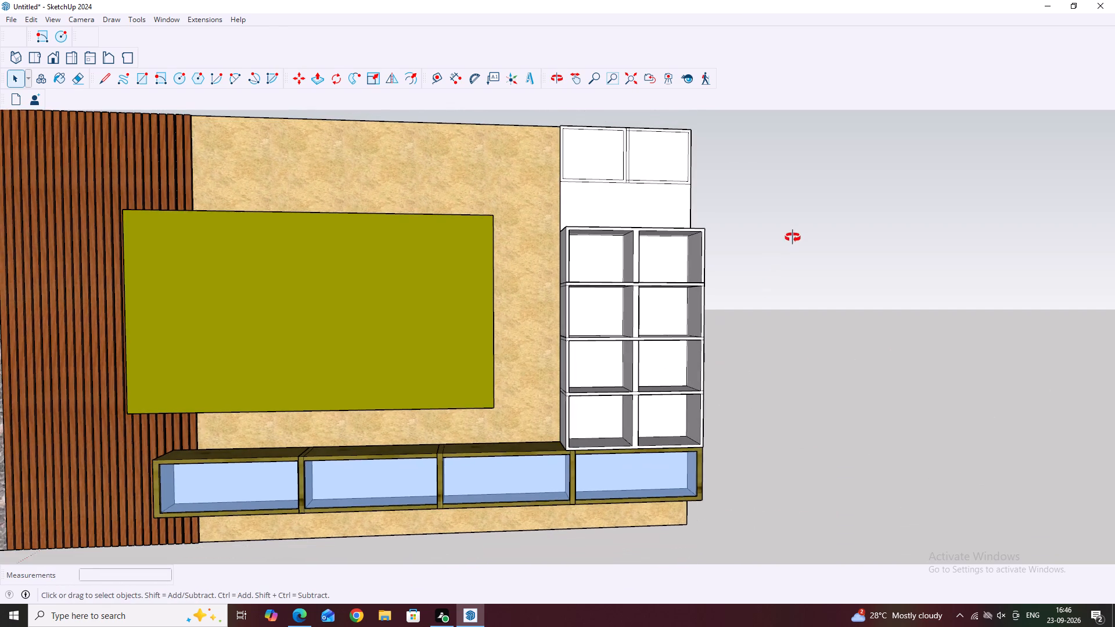
middle_drag(793, 237, 720, 319)
middle_drag(762, 279, 721, 272)
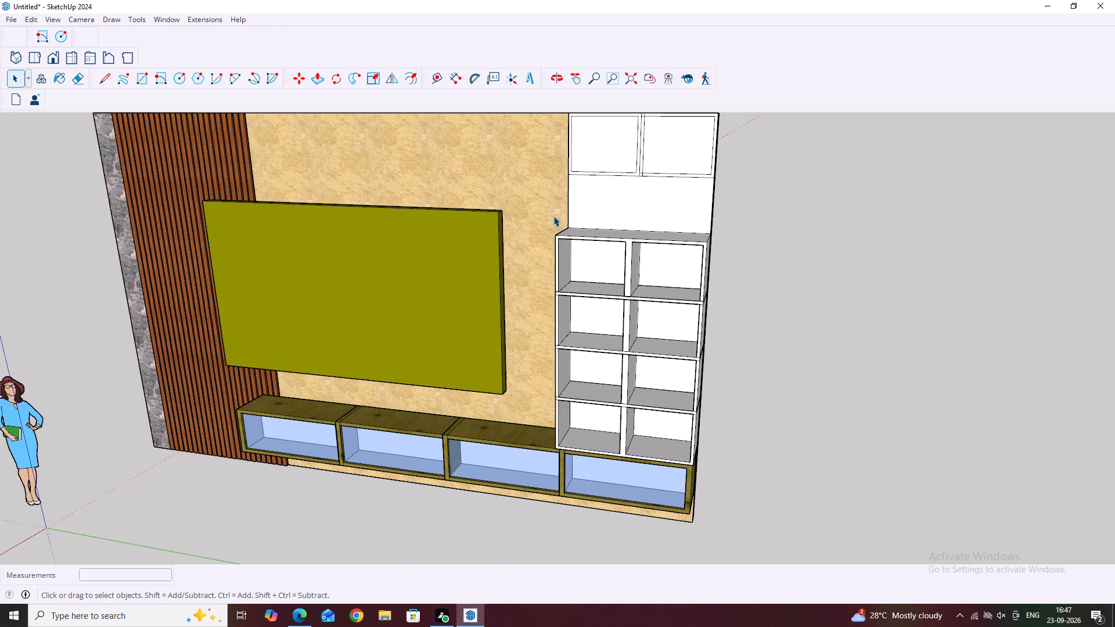
drag(547, 212, 716, 307)
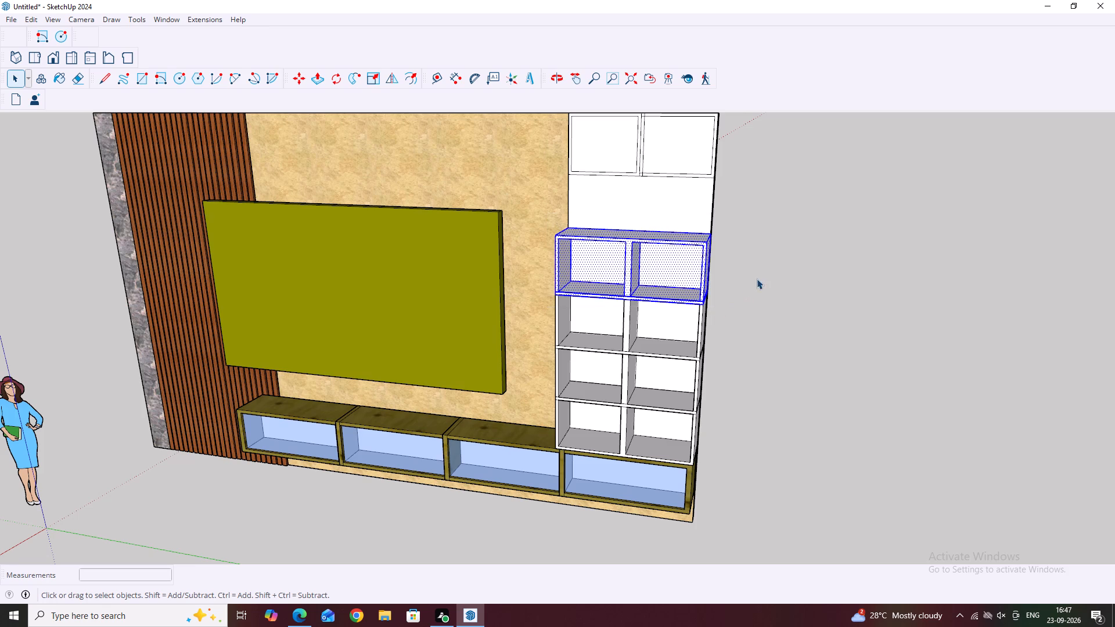
middle_drag(760, 276, 591, 296)
middle_drag(728, 303, 706, 297)
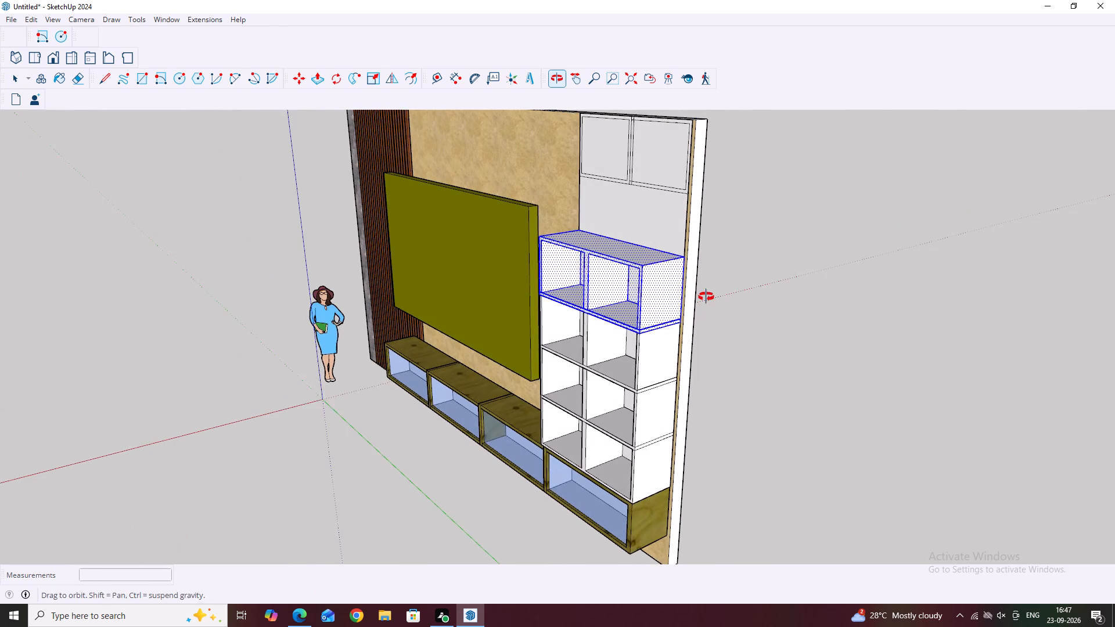
middle_drag(706, 297, 697, 293)
key(m)
scroll(681, 338, up, 11)
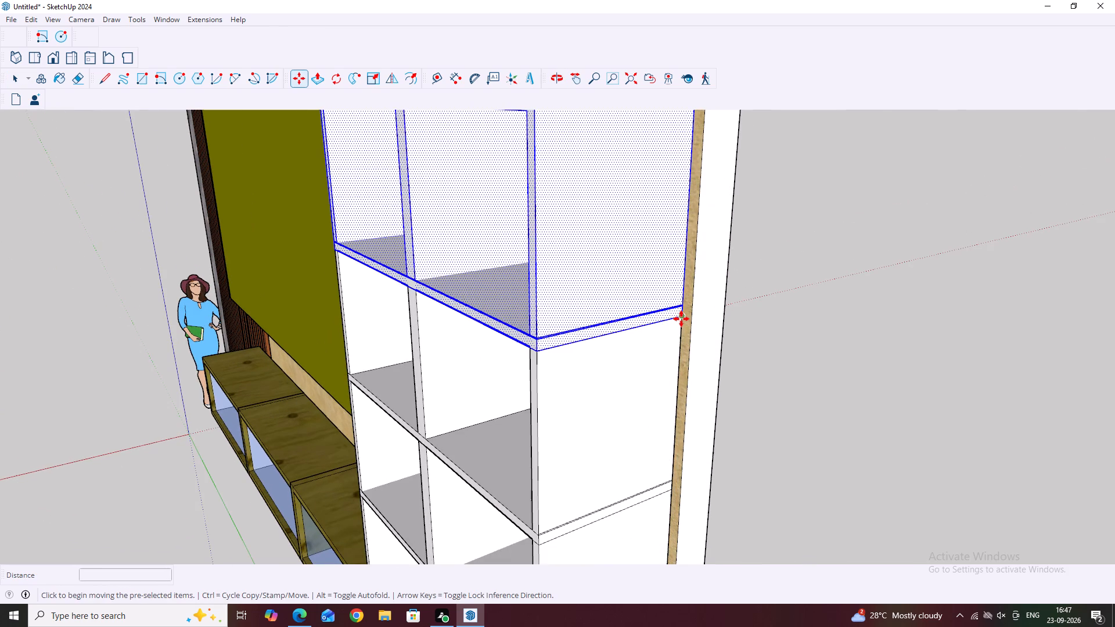
click(683, 318)
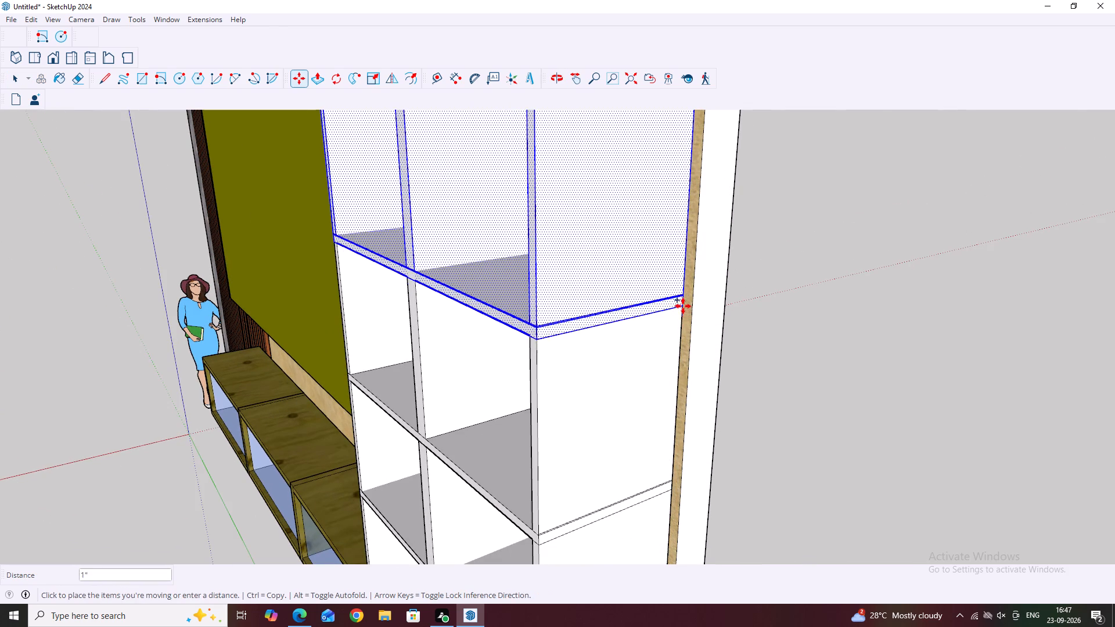
scroll(686, 306, down, 4)
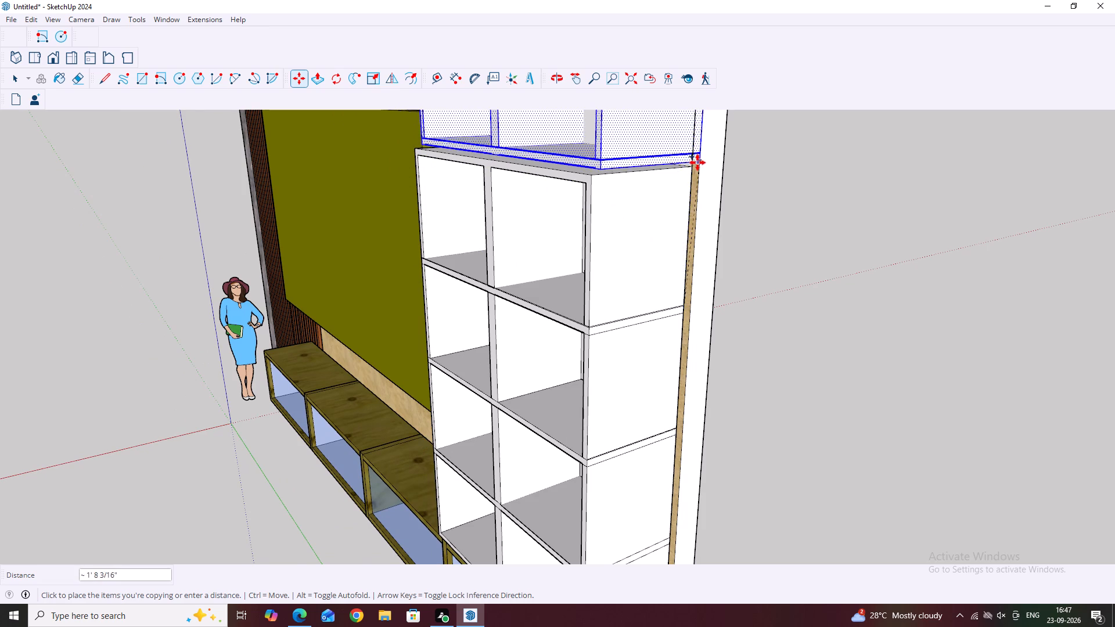
scroll(697, 163, up, 1)
click(689, 177)
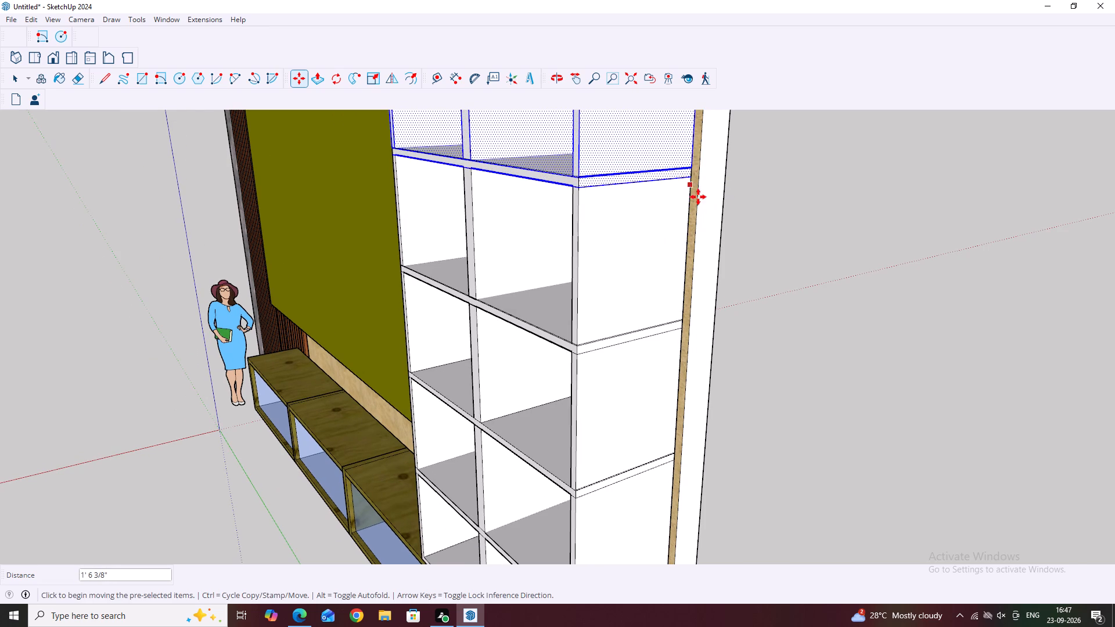
key(Escape)
Examine the five stacked box tiers and their shared boards up close and against the whole TV wall.
scroll(682, 281, down, 4)
middle_drag(607, 312, 796, 277)
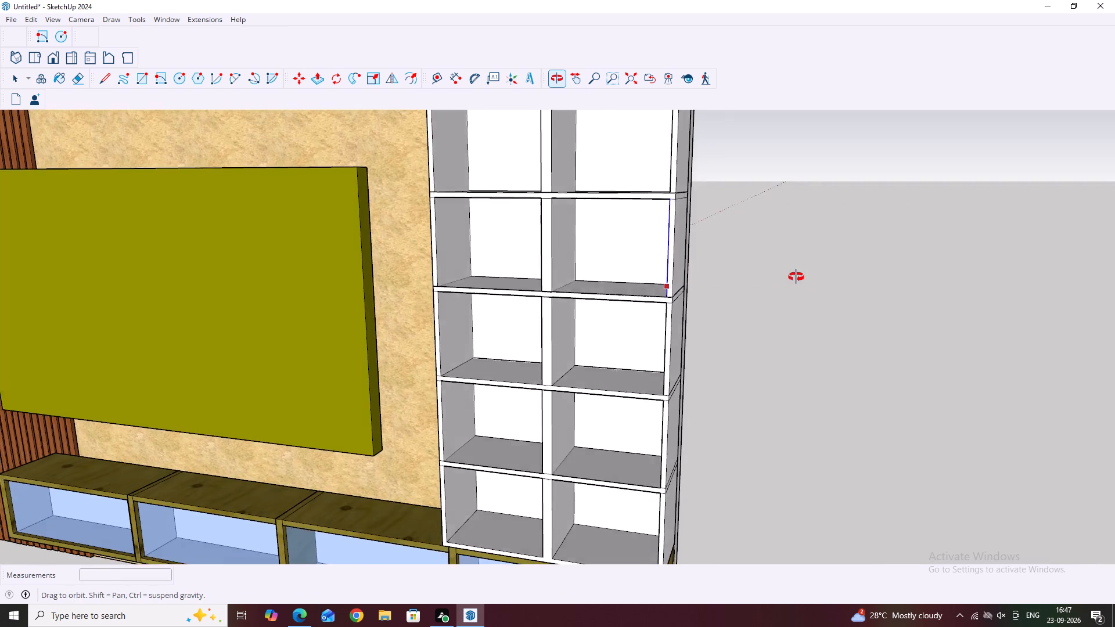
middle_drag(796, 277, 797, 266)
middle_click(501, 207)
scroll(458, 203, up, 6)
middle_drag(426, 193, 577, 241)
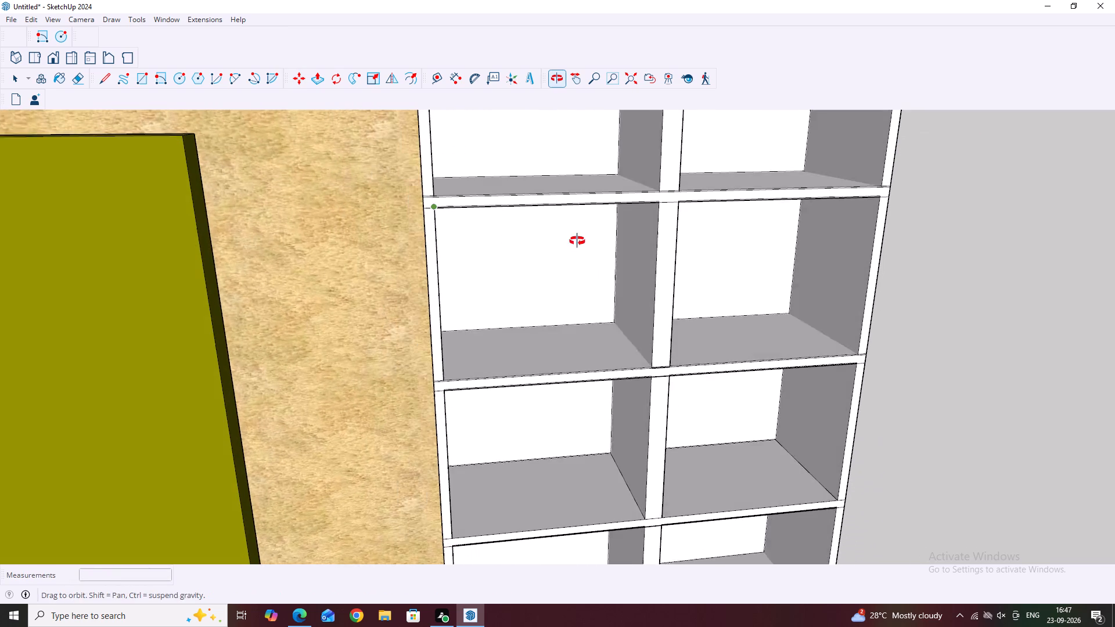
middle_drag(577, 241, 578, 241)
key(Escape)
scroll(527, 358, down, 4)
key(Escape)
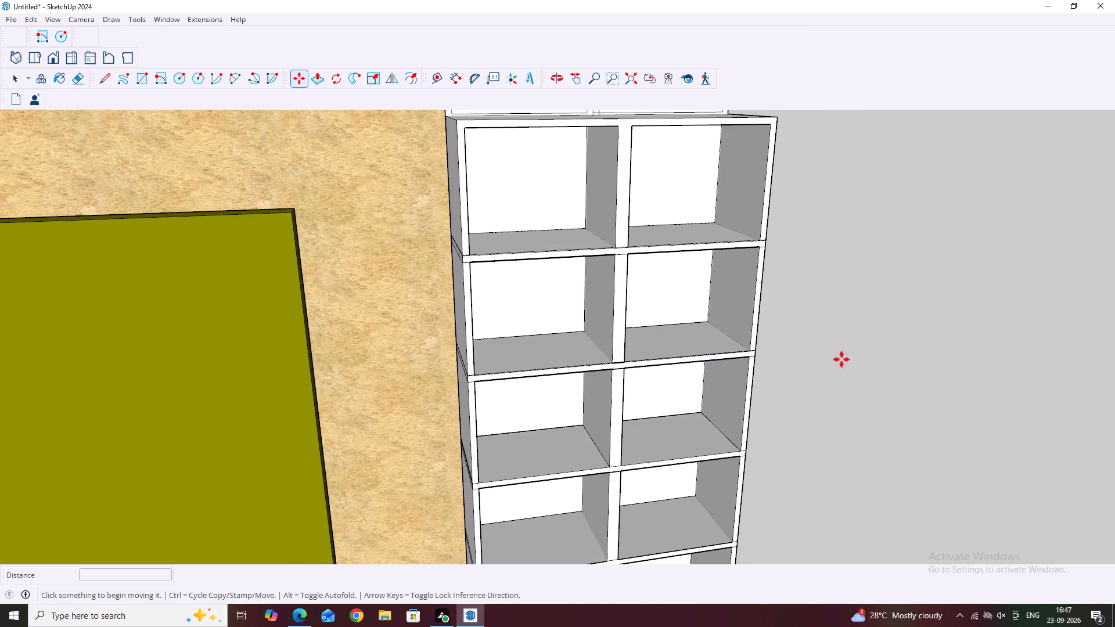
key(space)
scroll(786, 334, down, 12)
middle_drag(825, 399, 728, 312)
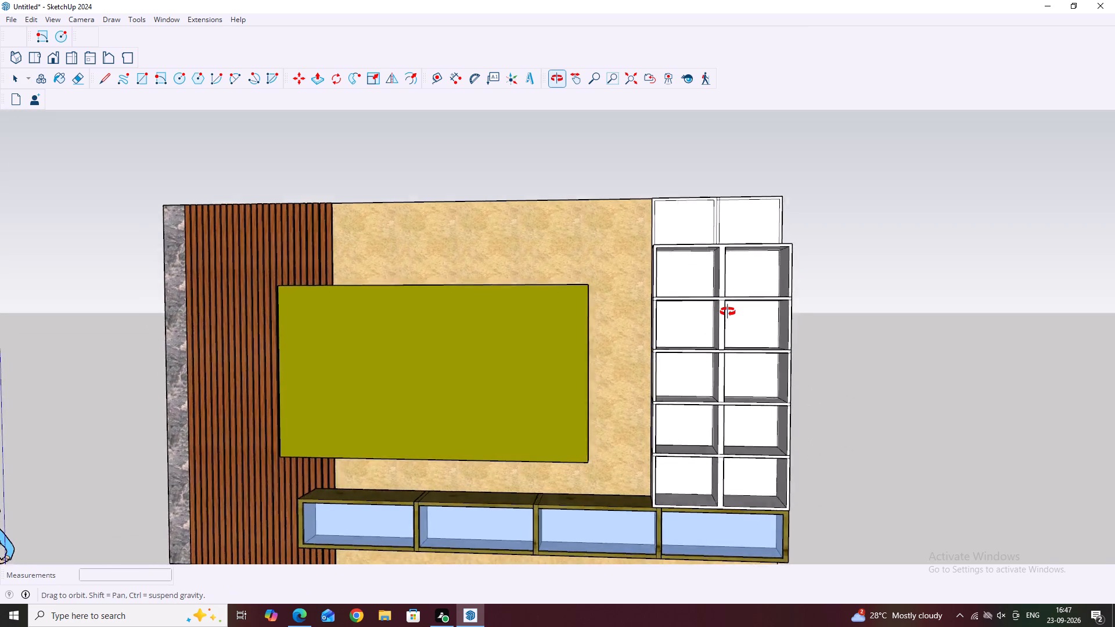
middle_drag(728, 312, 709, 311)
scroll(743, 316, down, 2)
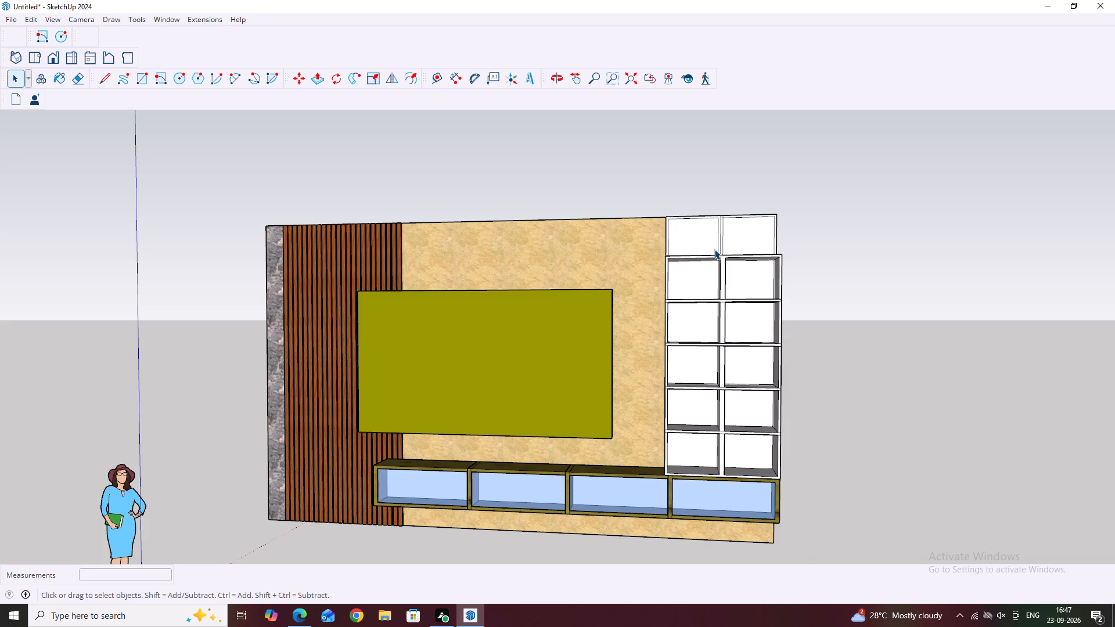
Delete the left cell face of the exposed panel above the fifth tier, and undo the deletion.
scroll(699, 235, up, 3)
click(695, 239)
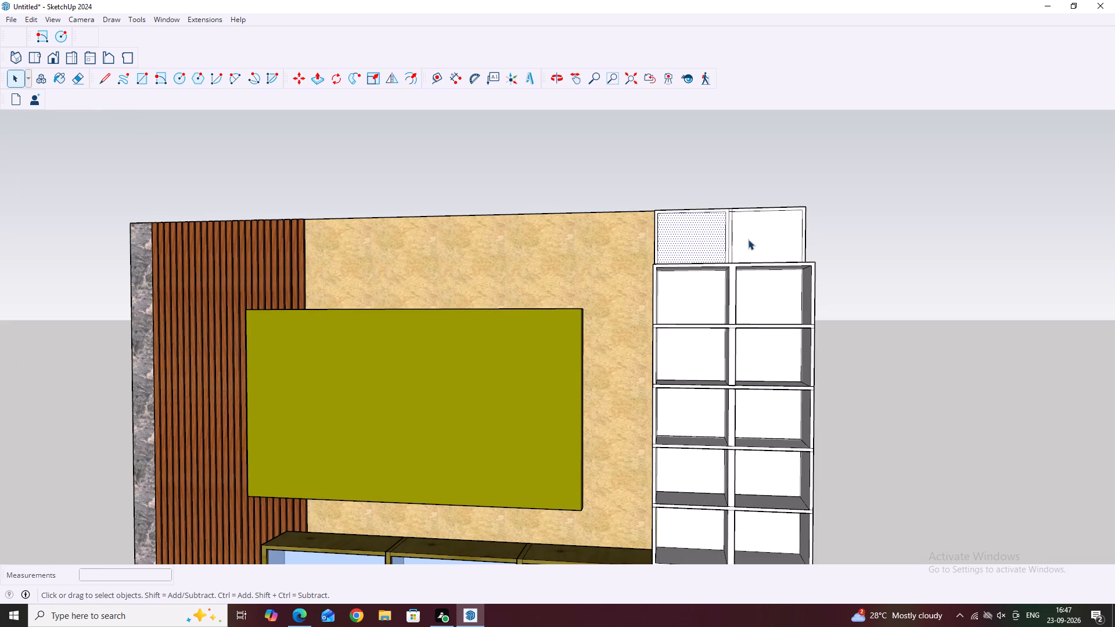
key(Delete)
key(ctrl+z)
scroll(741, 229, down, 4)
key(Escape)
Move the whole box stack together with its backing panel off the TV wall, about 23' away.
middle_drag(690, 298, 849, 312)
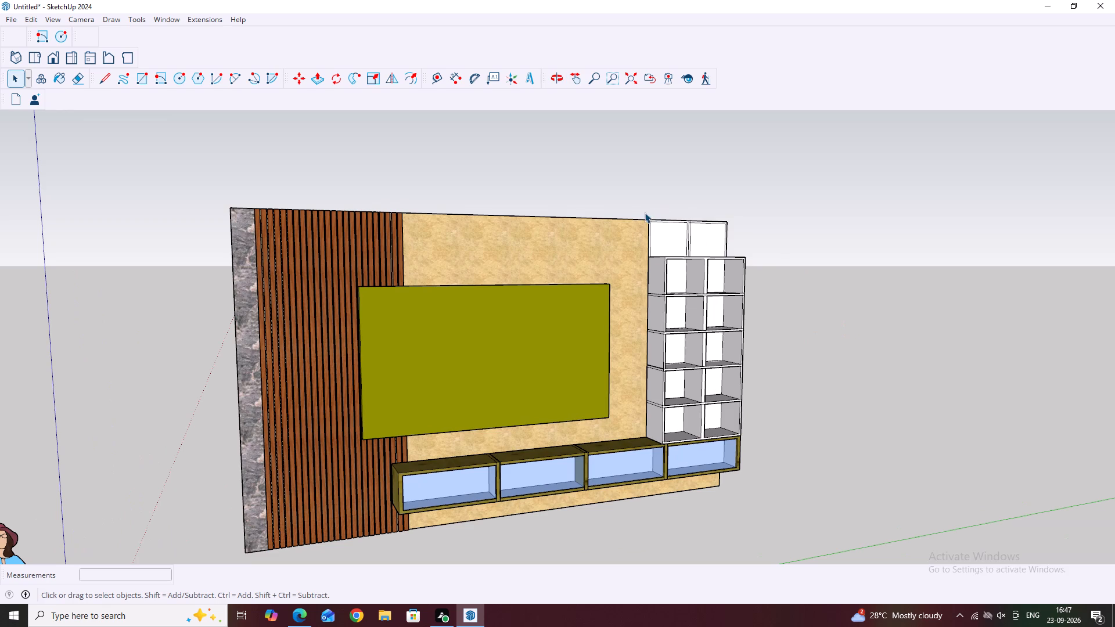
drag(639, 208, 760, 452)
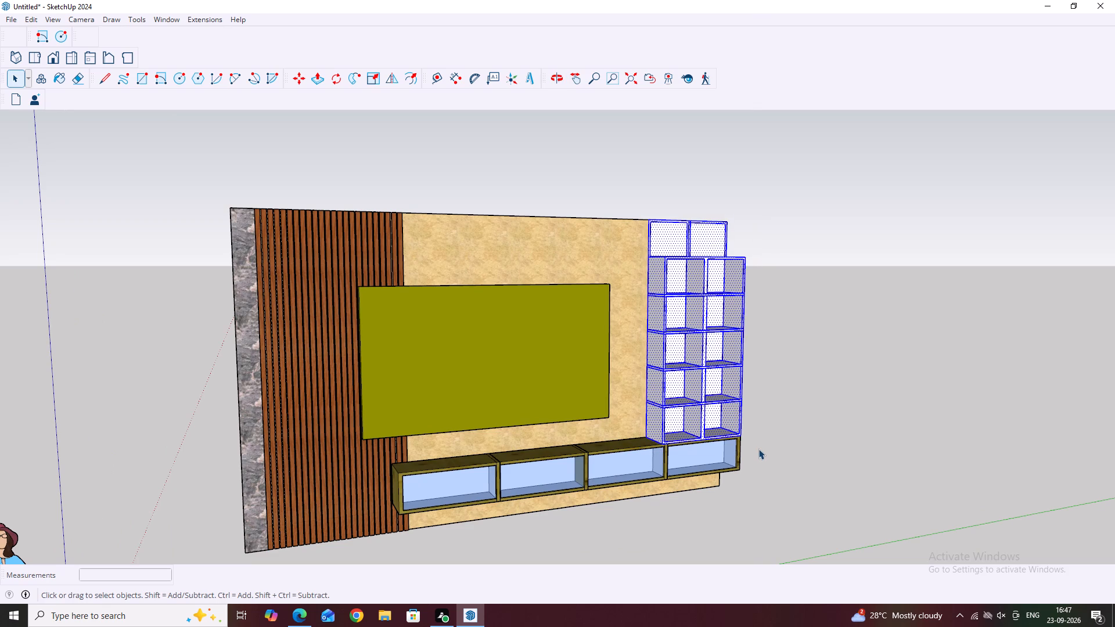
key(m)
click(769, 397)
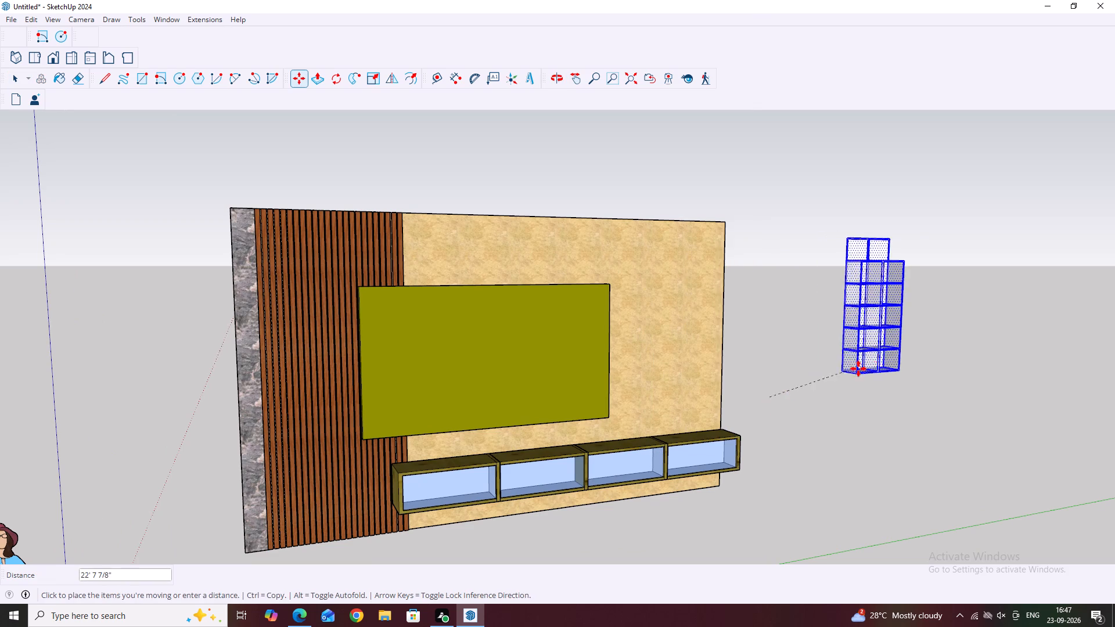
click(864, 367)
middle_drag(887, 401, 725, 352)
key(Escape)
scroll(594, 352, down, 5)
key(space)
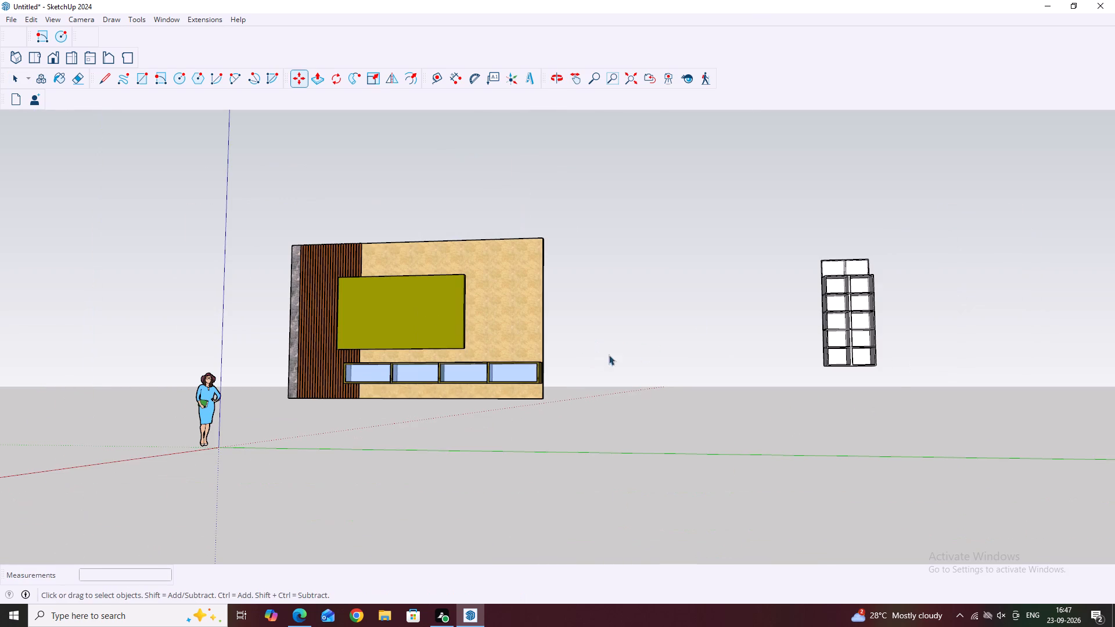
Move the detached box stack about 20' 7 1/2" back so it stands beside the TV wall.
drag(754, 217, 909, 422)
drag(787, 218, 882, 385)
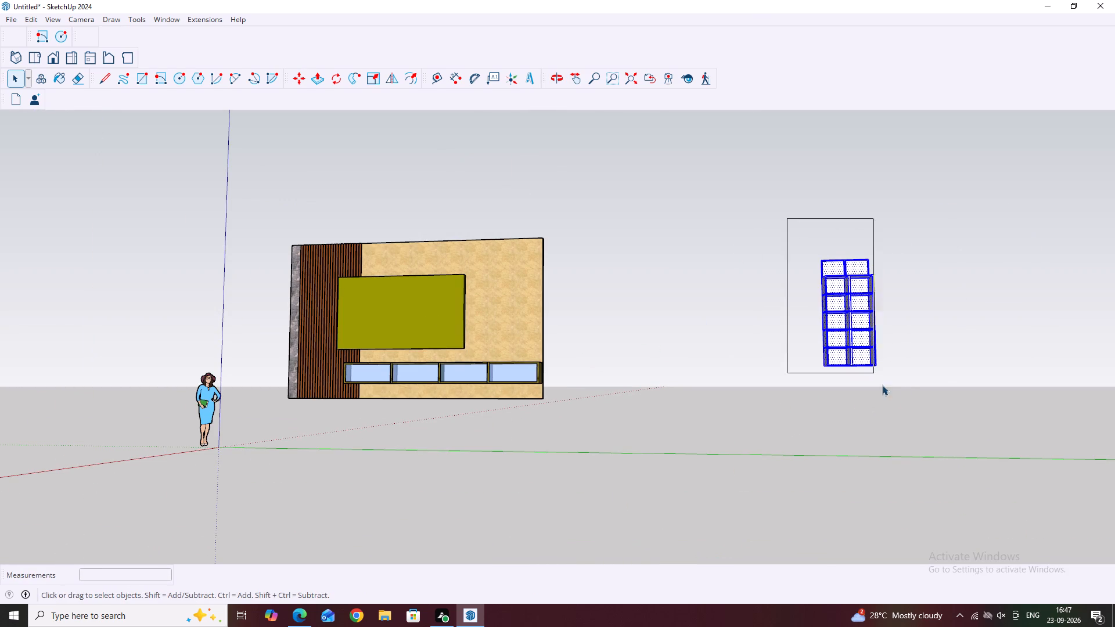
drag(882, 385, 927, 455)
key(m)
click(885, 401)
scroll(623, 454, down, 2)
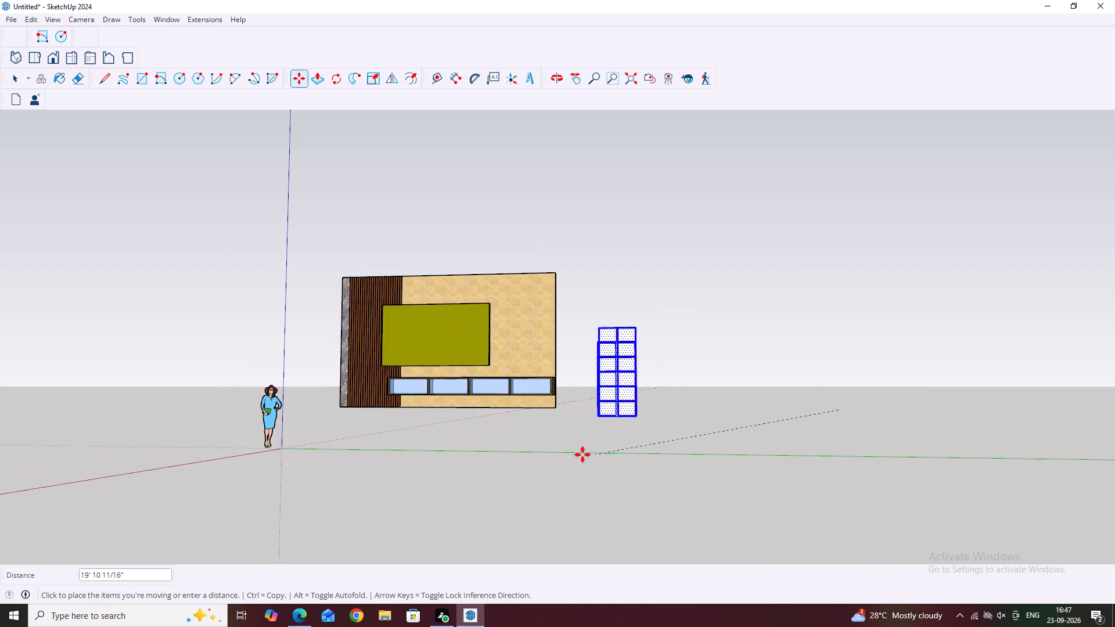
middle_drag(563, 457, 621, 481)
scroll(629, 463, up, 4)
click(614, 473)
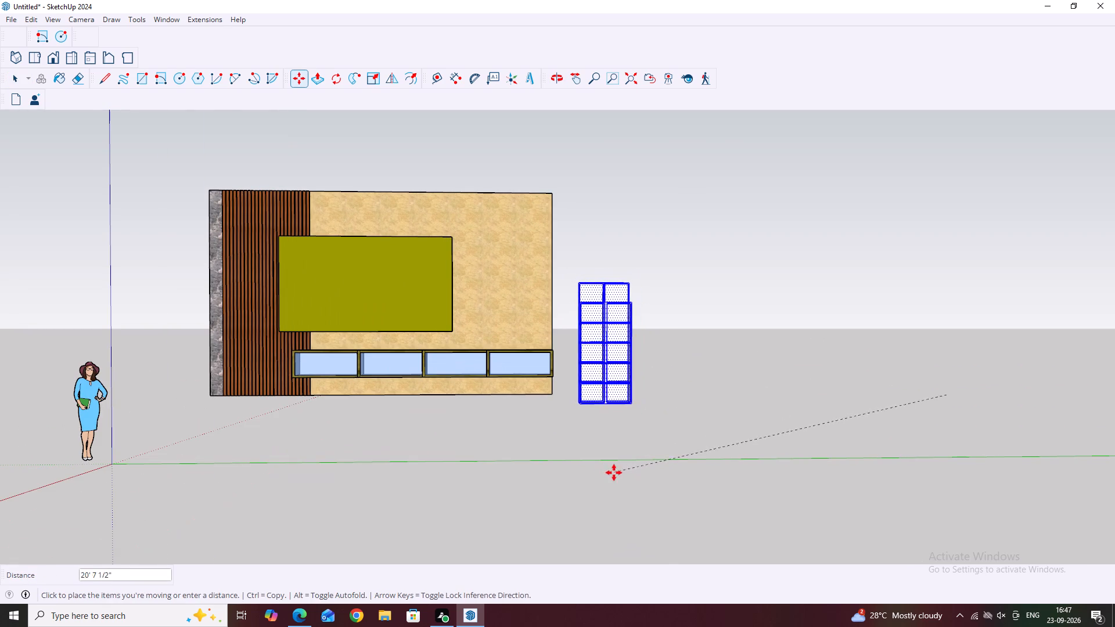
key(Escape)
scroll(621, 355, up, 2)
key(space)
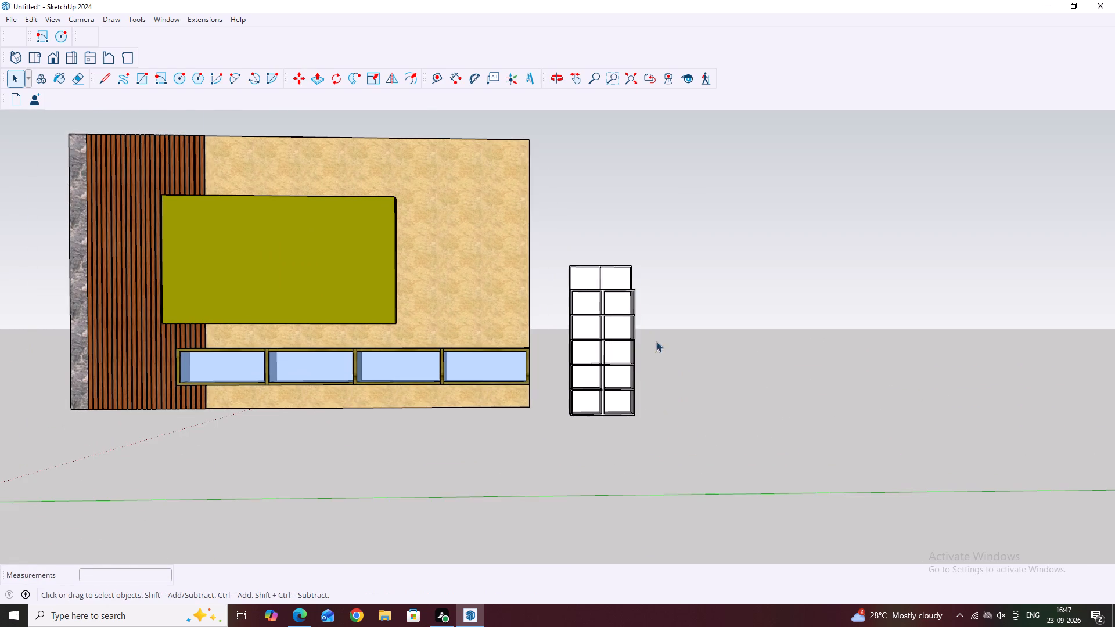
Delete the left cell's top line and the centre divider lines from the exposed backing panel above the fifth tier.
scroll(597, 287, up, 10)
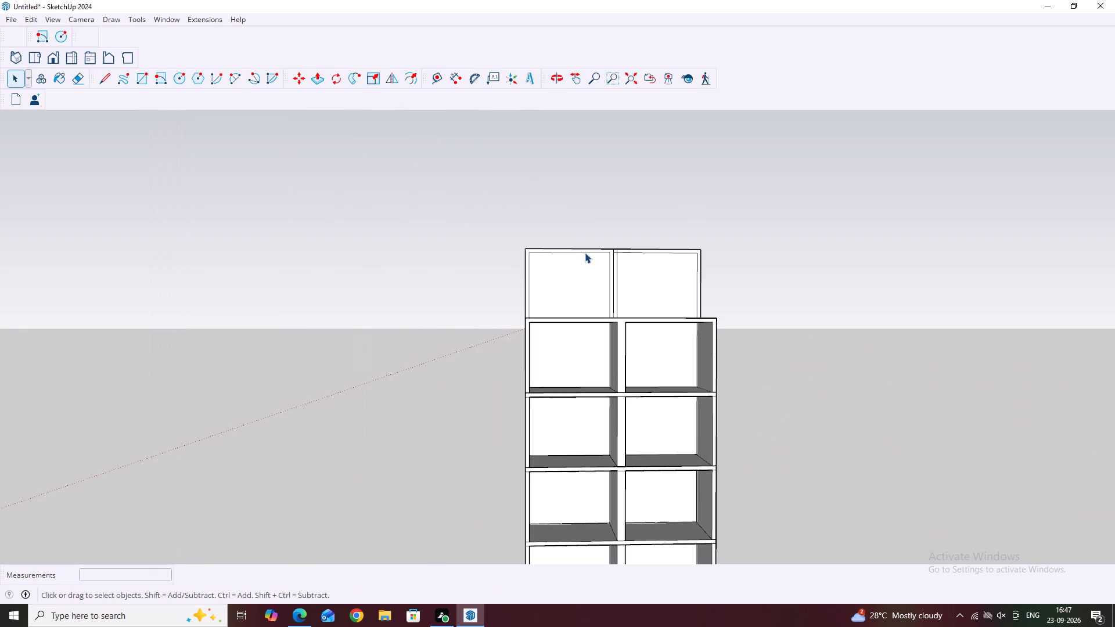
click(585, 253)
key(Delete)
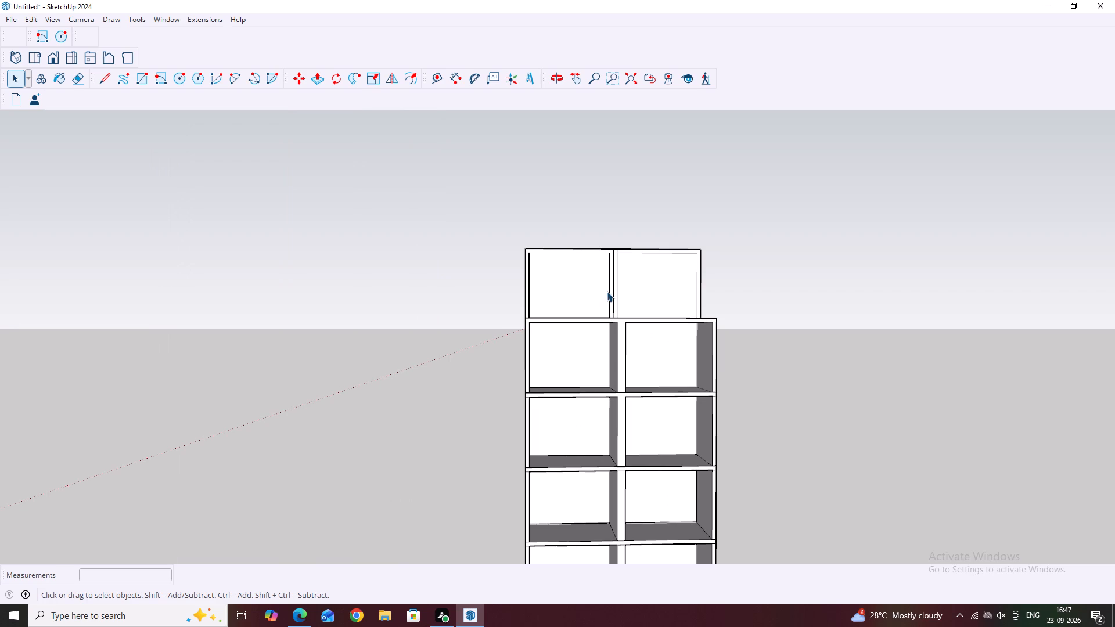
click(607, 291)
key(Delete)
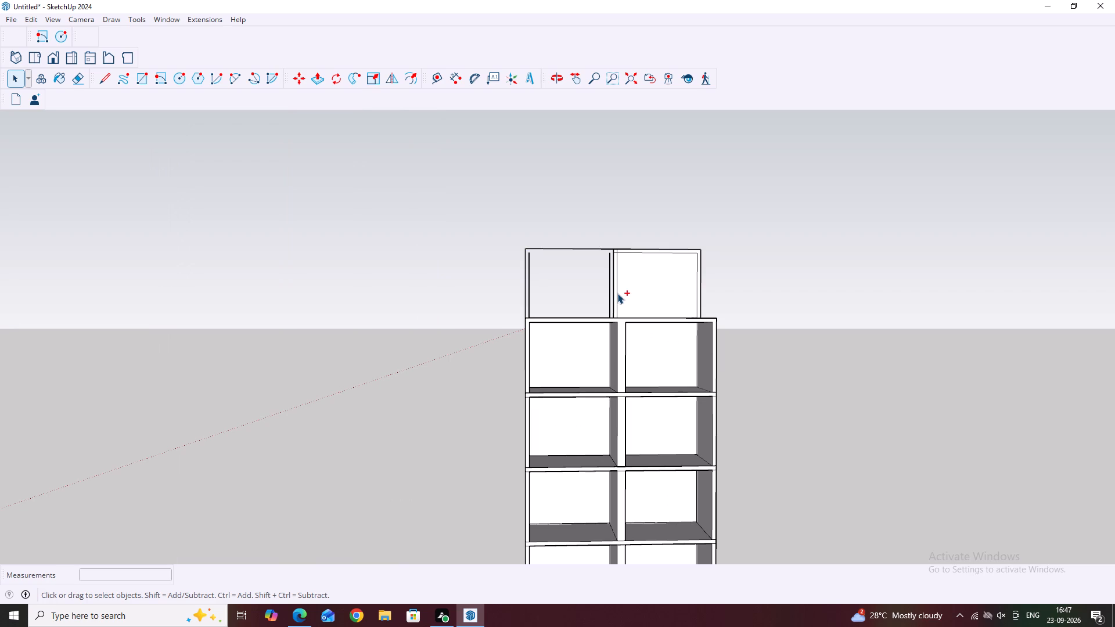
key(ctrl+z)
click(614, 296)
key(Delete)
scroll(615, 305, up, 2)
click(616, 305)
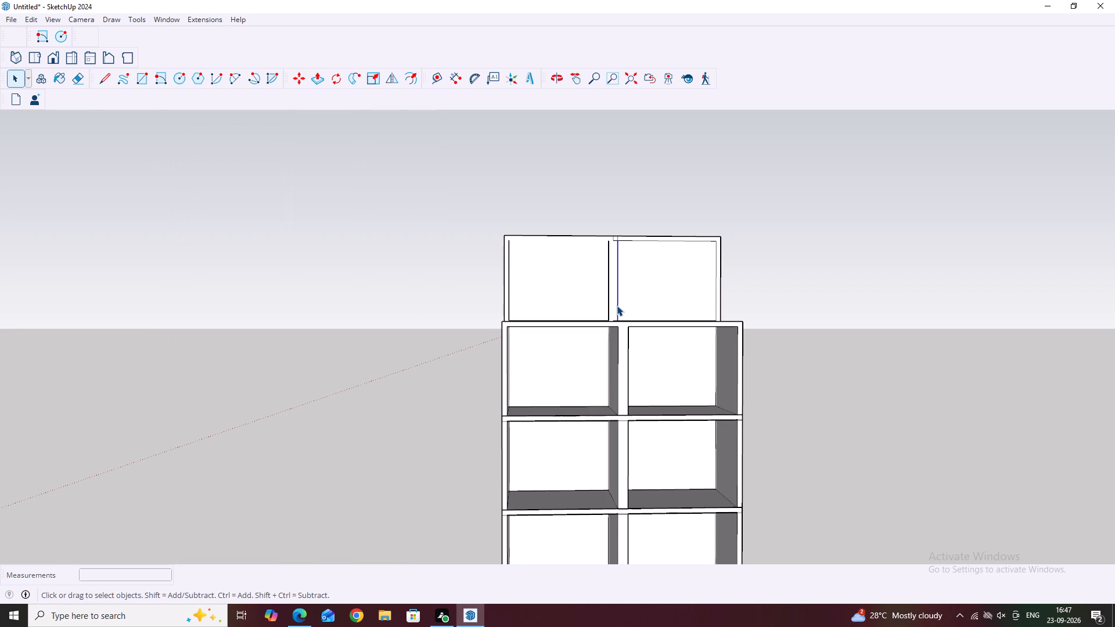
key(Delete)
click(606, 301)
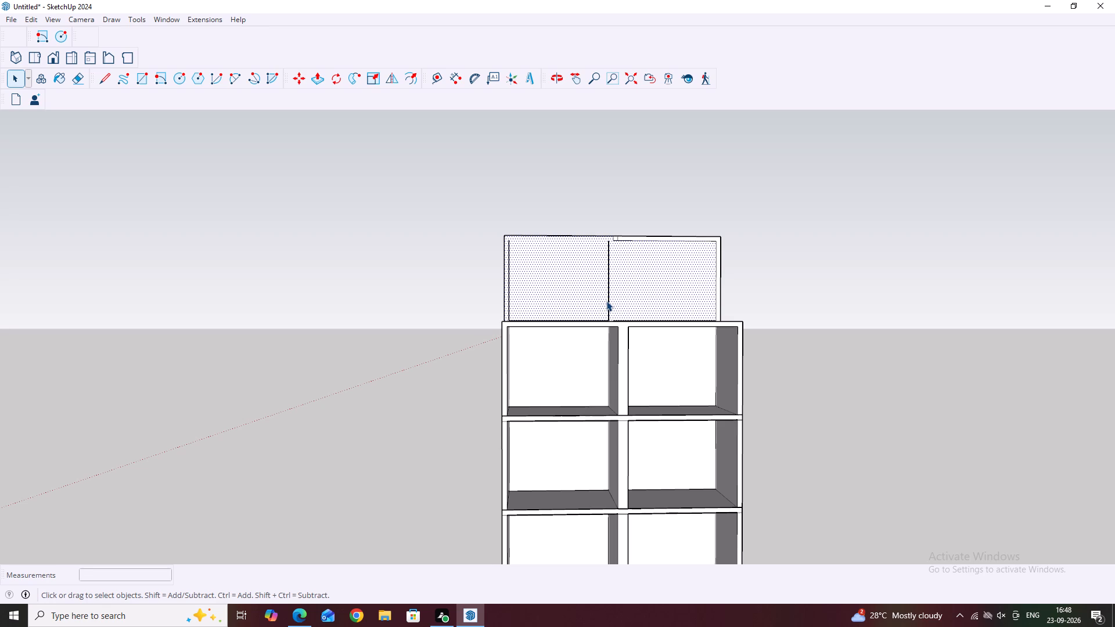
click(609, 305)
key(Delete)
Delete the leftover cell lines along the exposed panel's base, on both halves behind the top board.
middle_drag(609, 320, 627, 437)
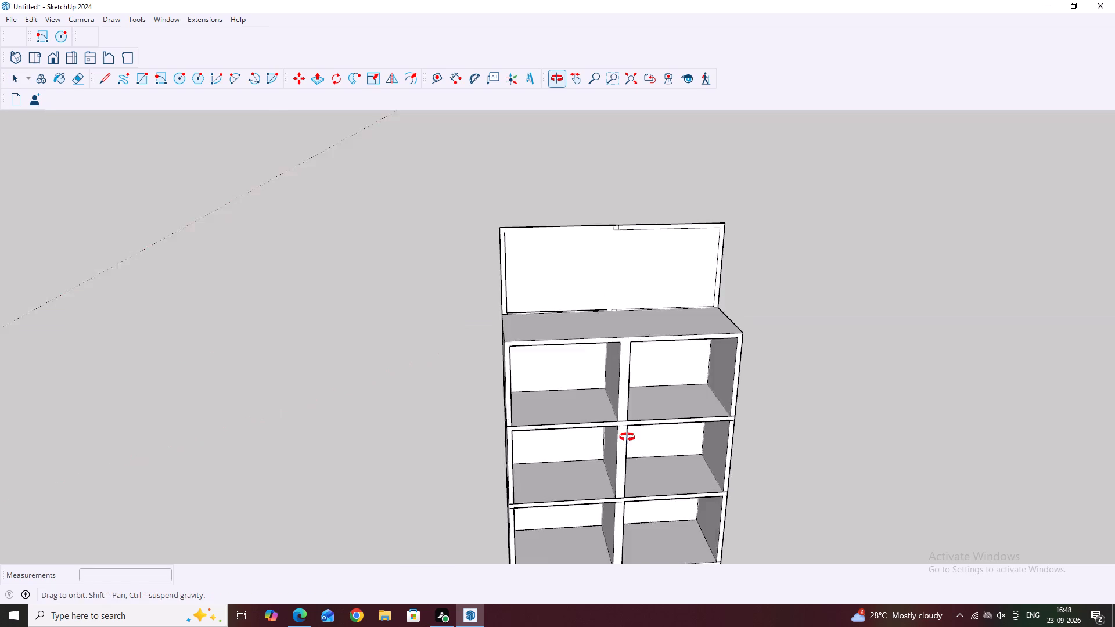
middle_drag(627, 437, 630, 445)
scroll(595, 302, up, 2)
middle_drag(588, 322, 600, 446)
middle_drag(566, 328, 576, 427)
scroll(542, 390, up, 2)
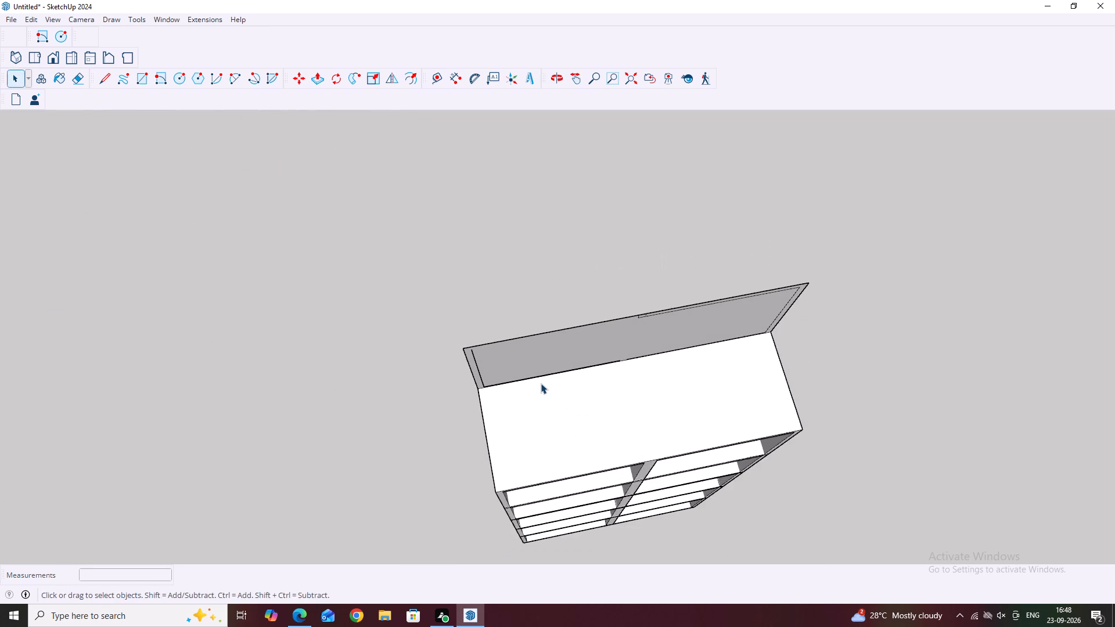
click(541, 373)
key(Delete)
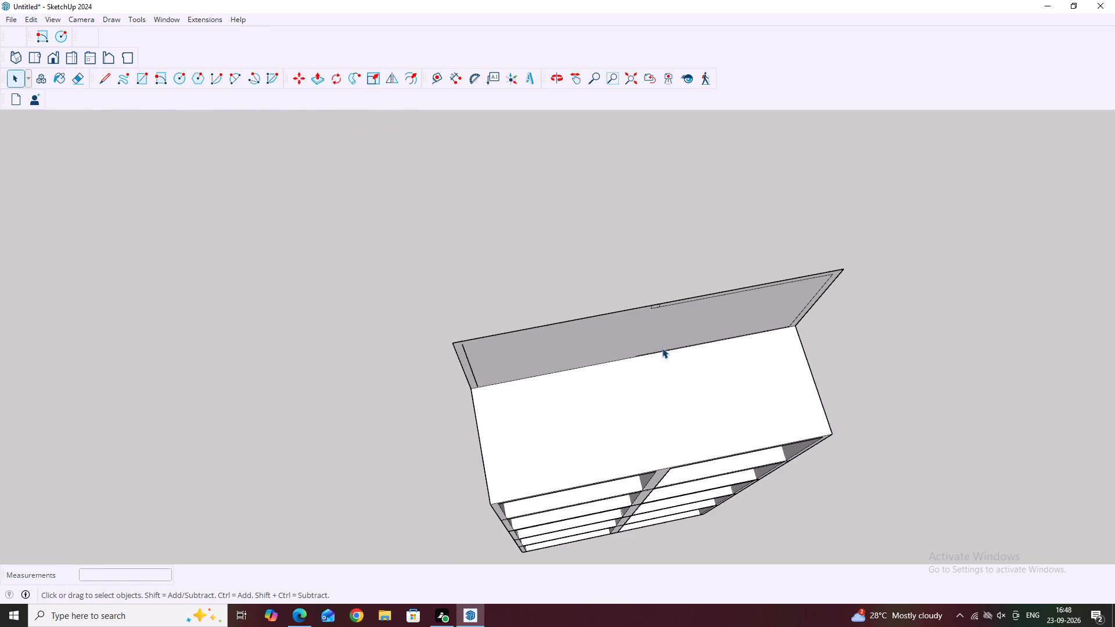
click(662, 348)
click(664, 351)
key(Delete)
Delete the small leftover divider outline at the middle of the exposed panel's base, where it meets the top board.
middle_drag(671, 370, 613, 295)
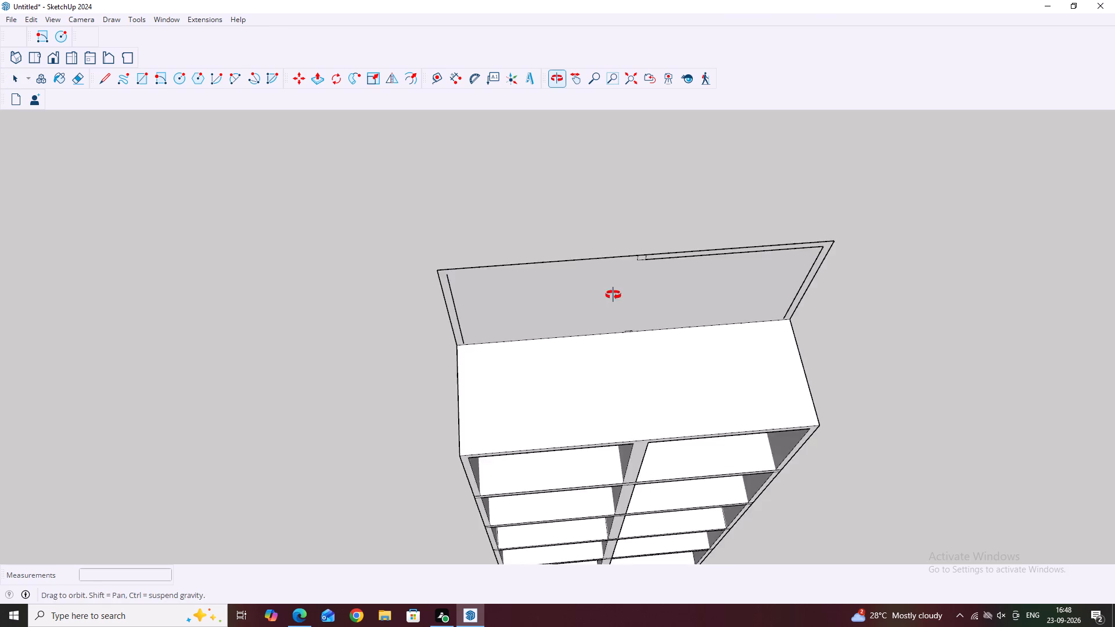
middle_drag(613, 295, 600, 278)
scroll(618, 311, up, 5)
middle_drag(622, 305, 604, 252)
scroll(605, 274, up, 2)
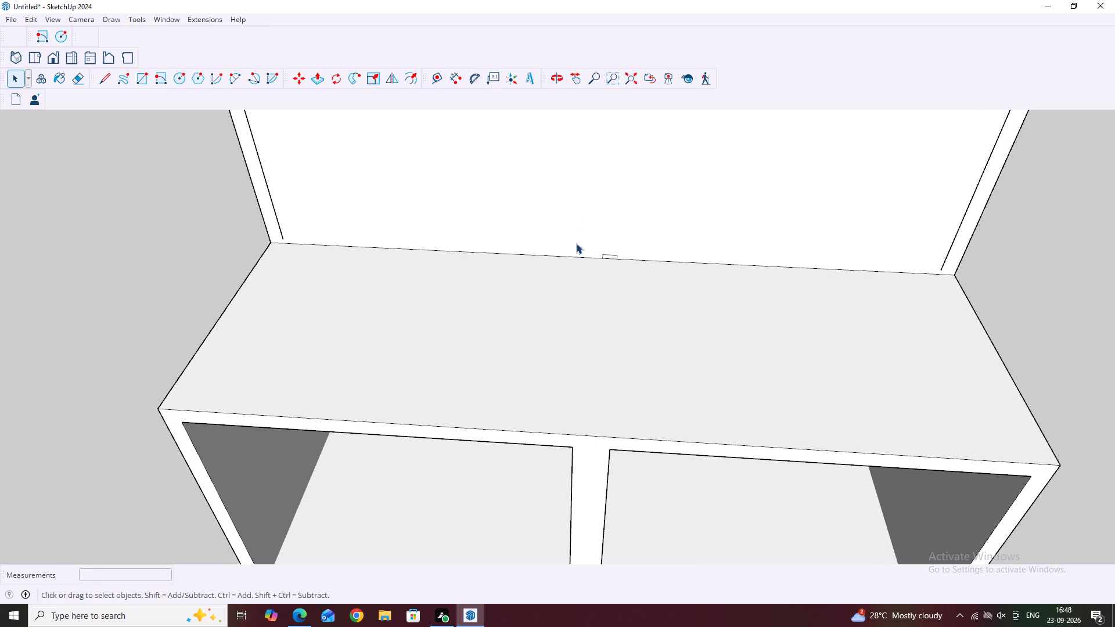
drag(583, 238, 658, 297)
key(Delete)
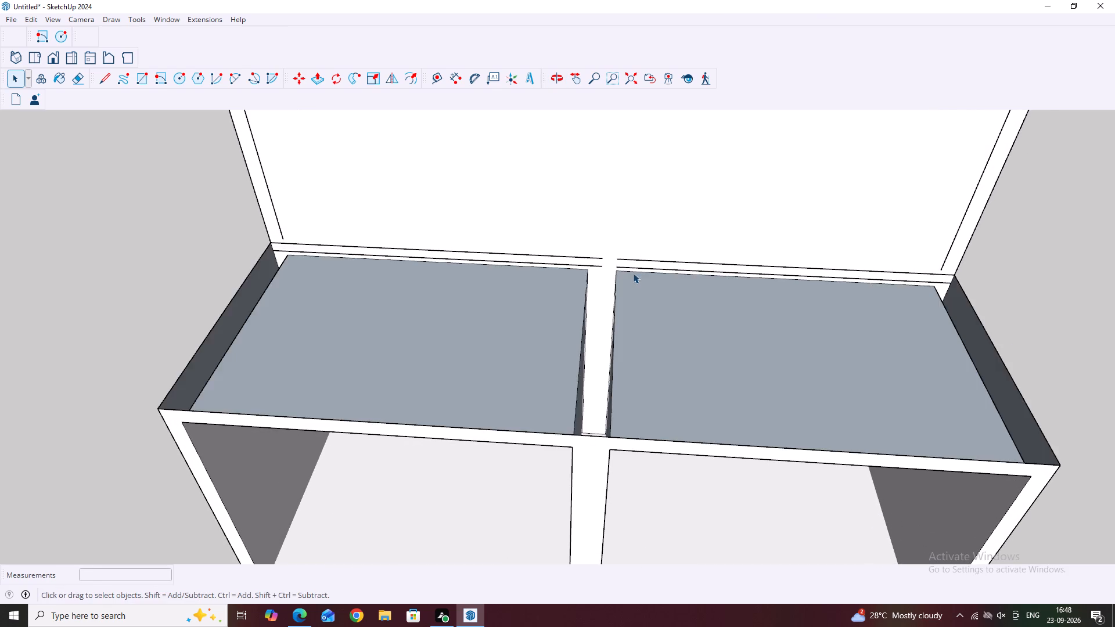
scroll(633, 273, down, 6)
middle_drag(656, 307, 656, 234)
scroll(653, 235, down, 4)
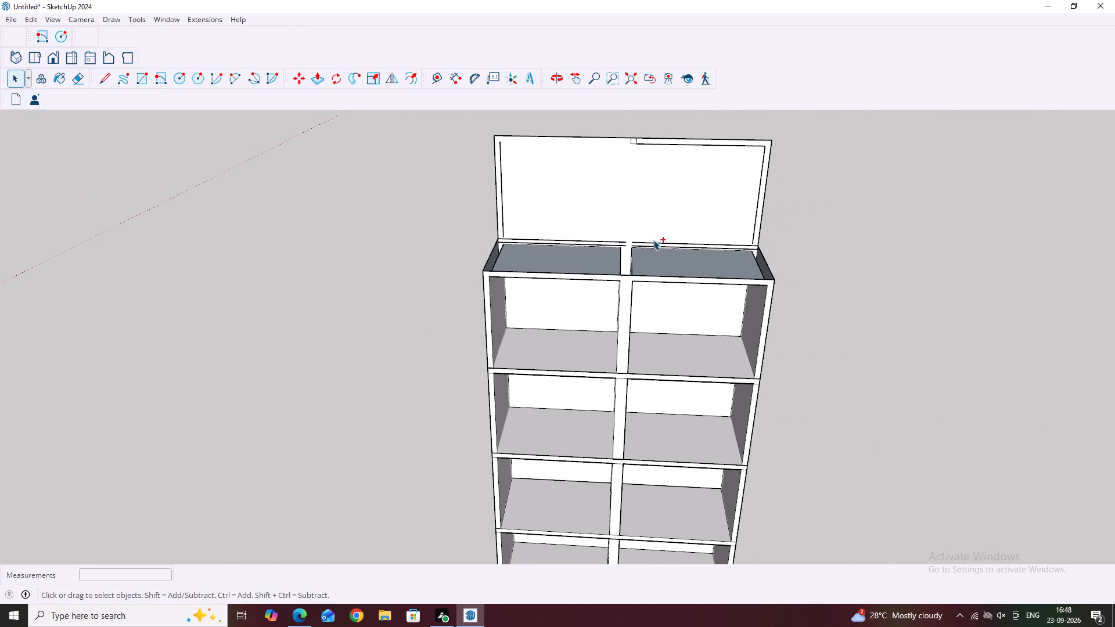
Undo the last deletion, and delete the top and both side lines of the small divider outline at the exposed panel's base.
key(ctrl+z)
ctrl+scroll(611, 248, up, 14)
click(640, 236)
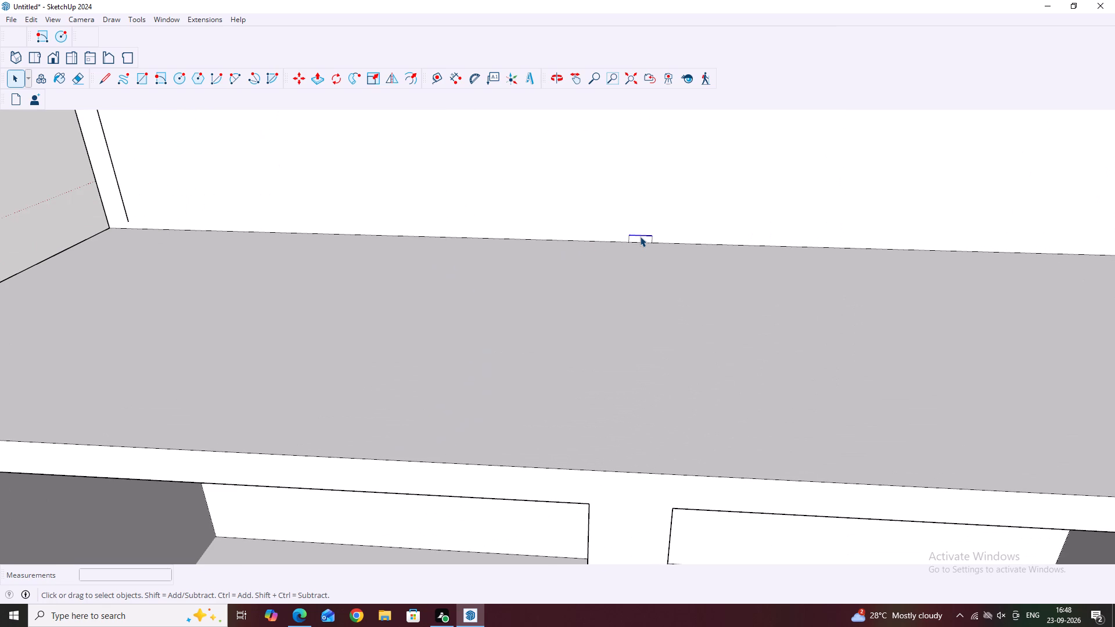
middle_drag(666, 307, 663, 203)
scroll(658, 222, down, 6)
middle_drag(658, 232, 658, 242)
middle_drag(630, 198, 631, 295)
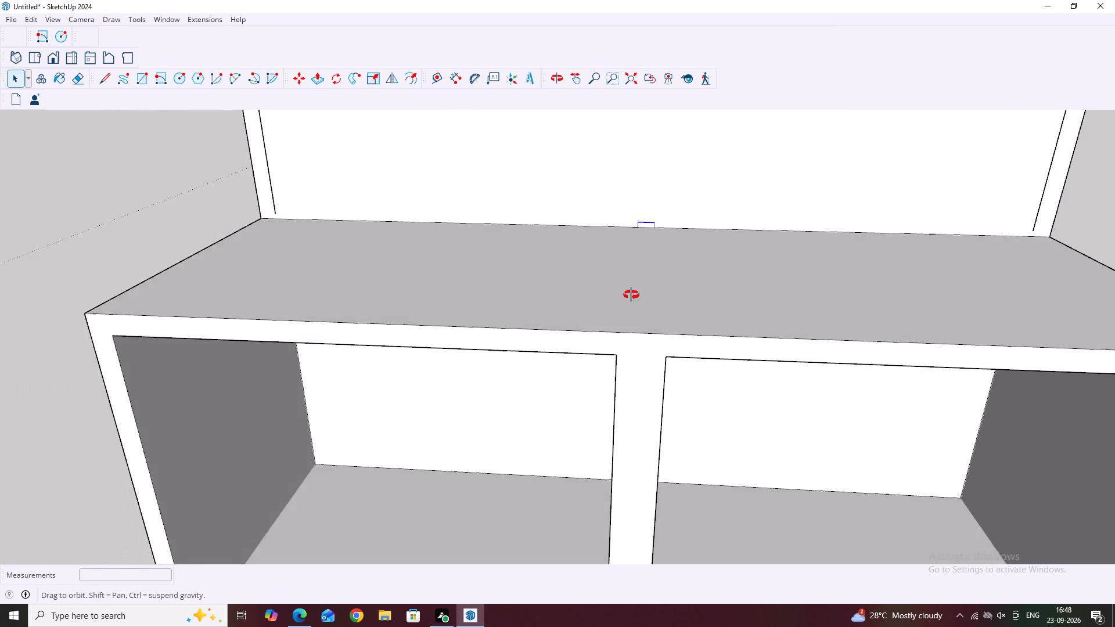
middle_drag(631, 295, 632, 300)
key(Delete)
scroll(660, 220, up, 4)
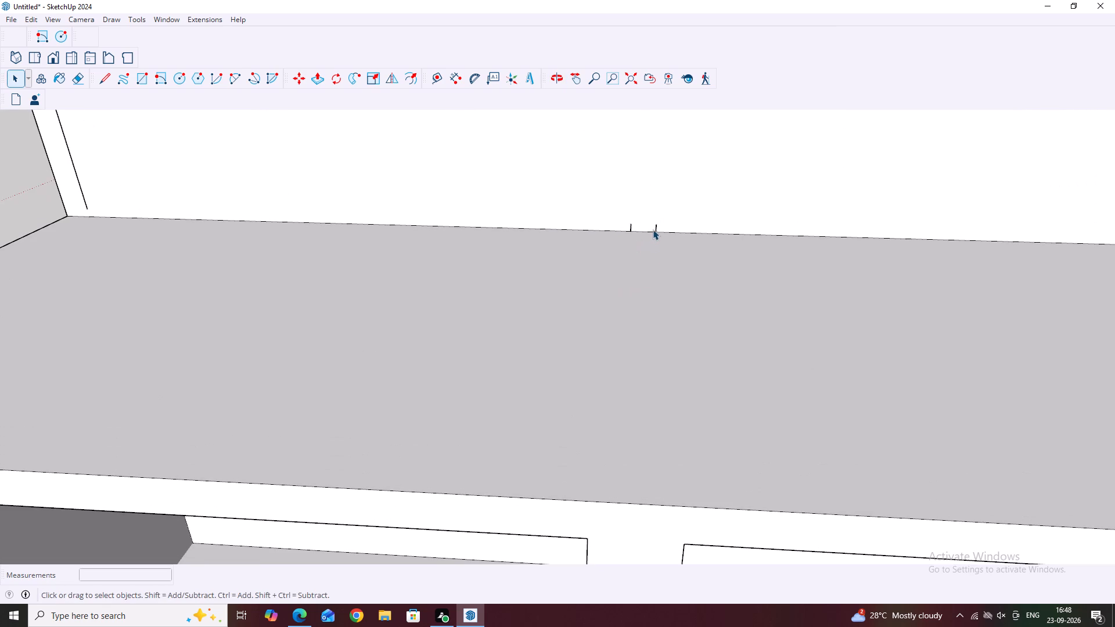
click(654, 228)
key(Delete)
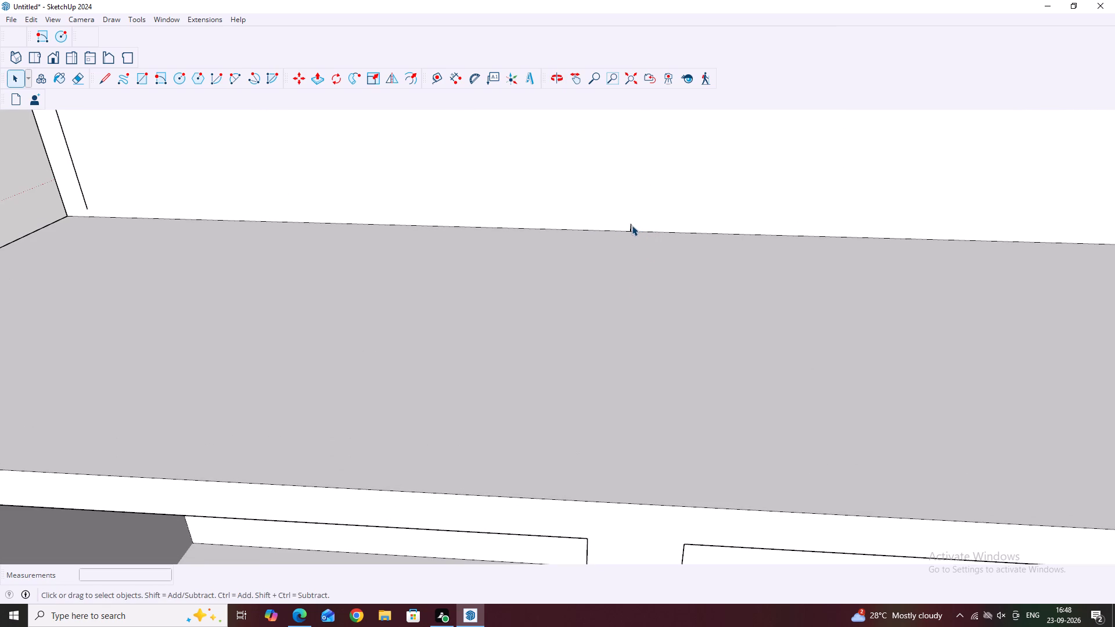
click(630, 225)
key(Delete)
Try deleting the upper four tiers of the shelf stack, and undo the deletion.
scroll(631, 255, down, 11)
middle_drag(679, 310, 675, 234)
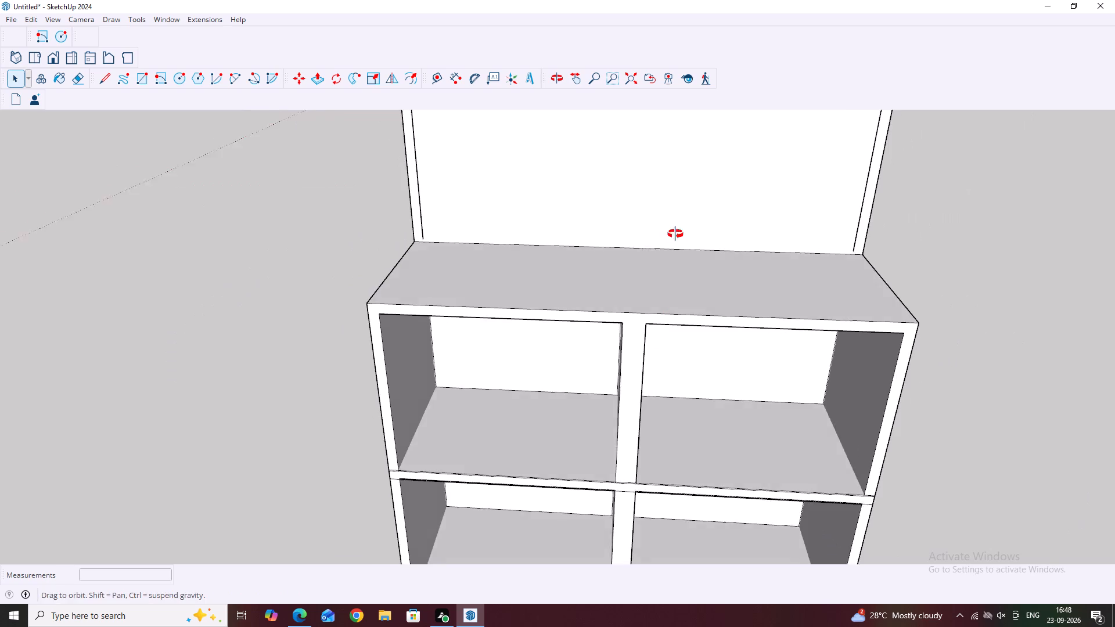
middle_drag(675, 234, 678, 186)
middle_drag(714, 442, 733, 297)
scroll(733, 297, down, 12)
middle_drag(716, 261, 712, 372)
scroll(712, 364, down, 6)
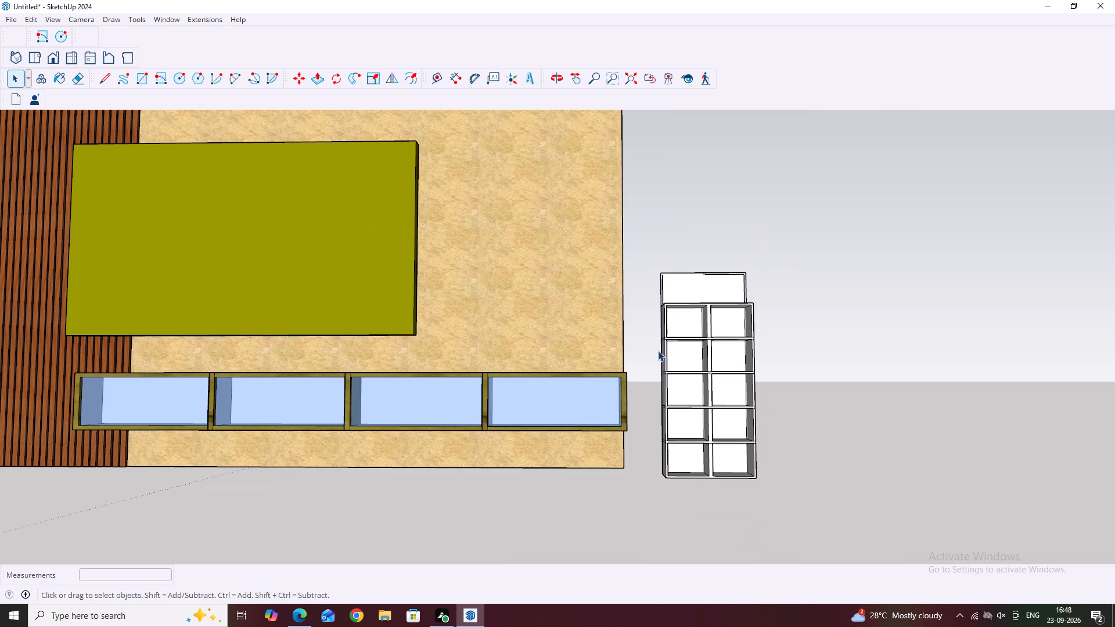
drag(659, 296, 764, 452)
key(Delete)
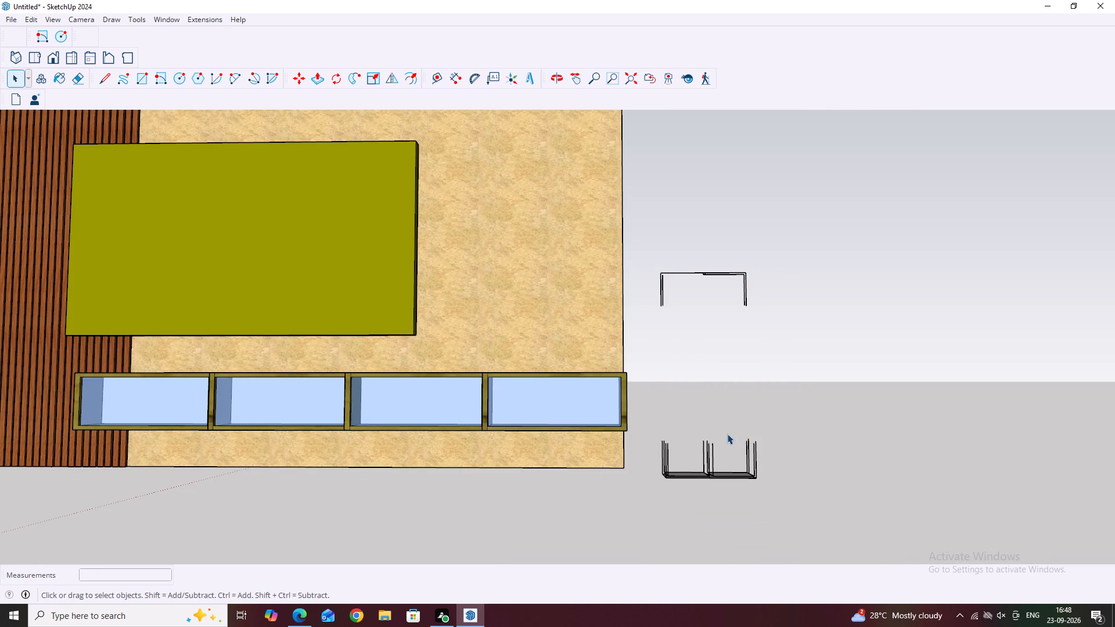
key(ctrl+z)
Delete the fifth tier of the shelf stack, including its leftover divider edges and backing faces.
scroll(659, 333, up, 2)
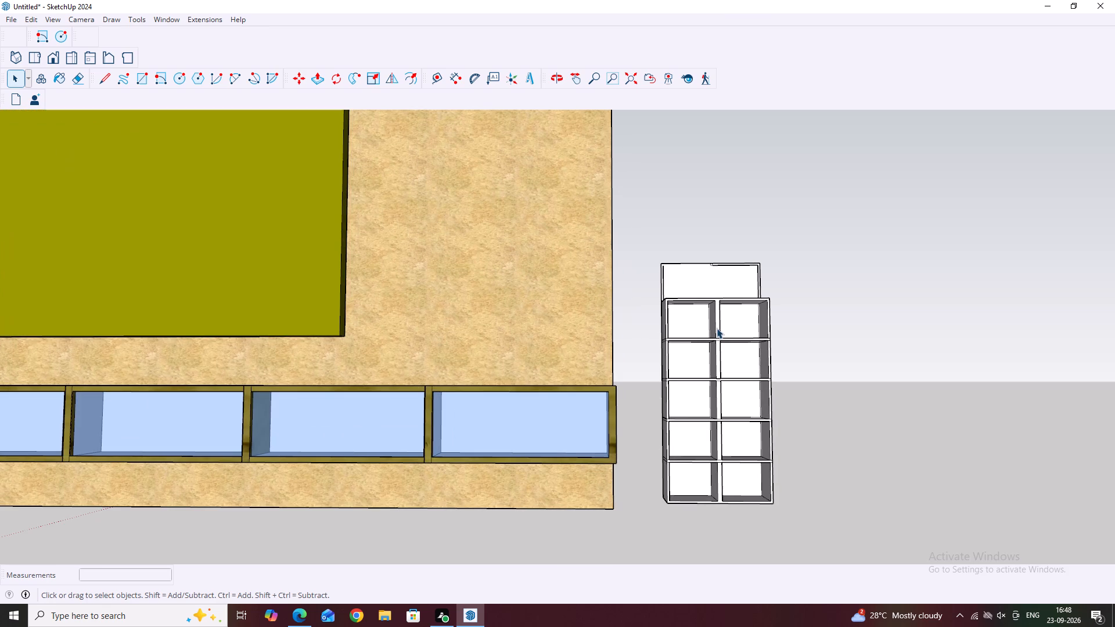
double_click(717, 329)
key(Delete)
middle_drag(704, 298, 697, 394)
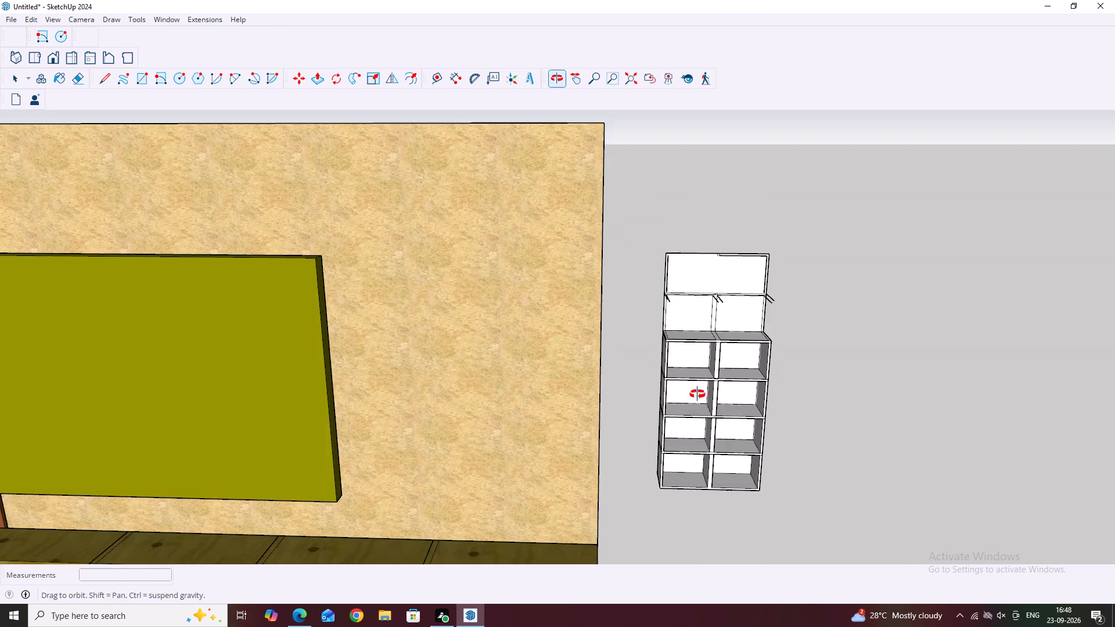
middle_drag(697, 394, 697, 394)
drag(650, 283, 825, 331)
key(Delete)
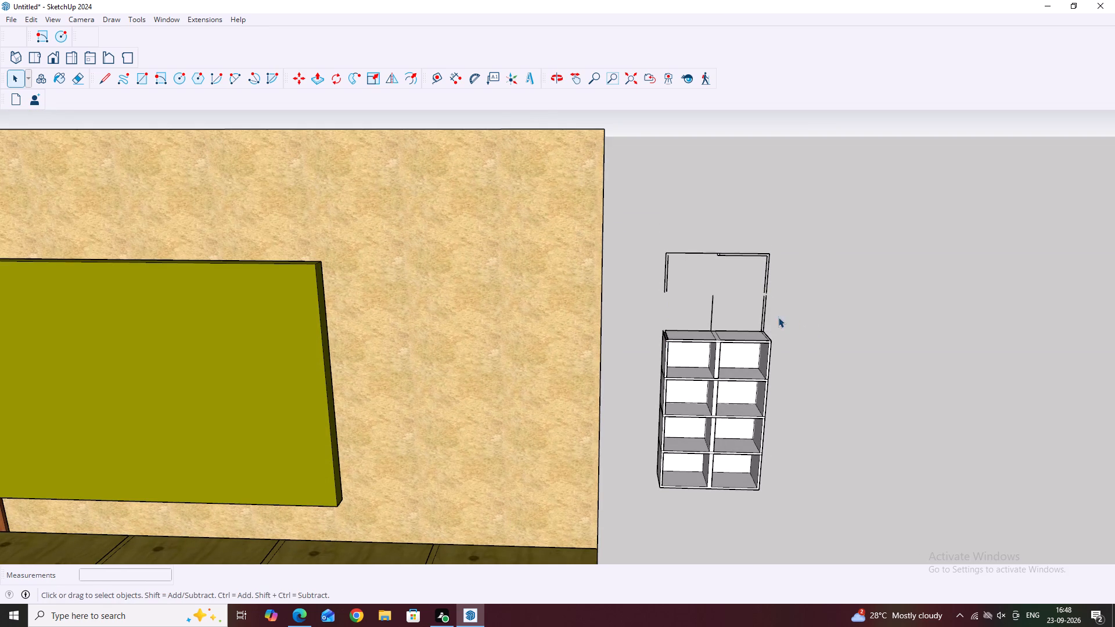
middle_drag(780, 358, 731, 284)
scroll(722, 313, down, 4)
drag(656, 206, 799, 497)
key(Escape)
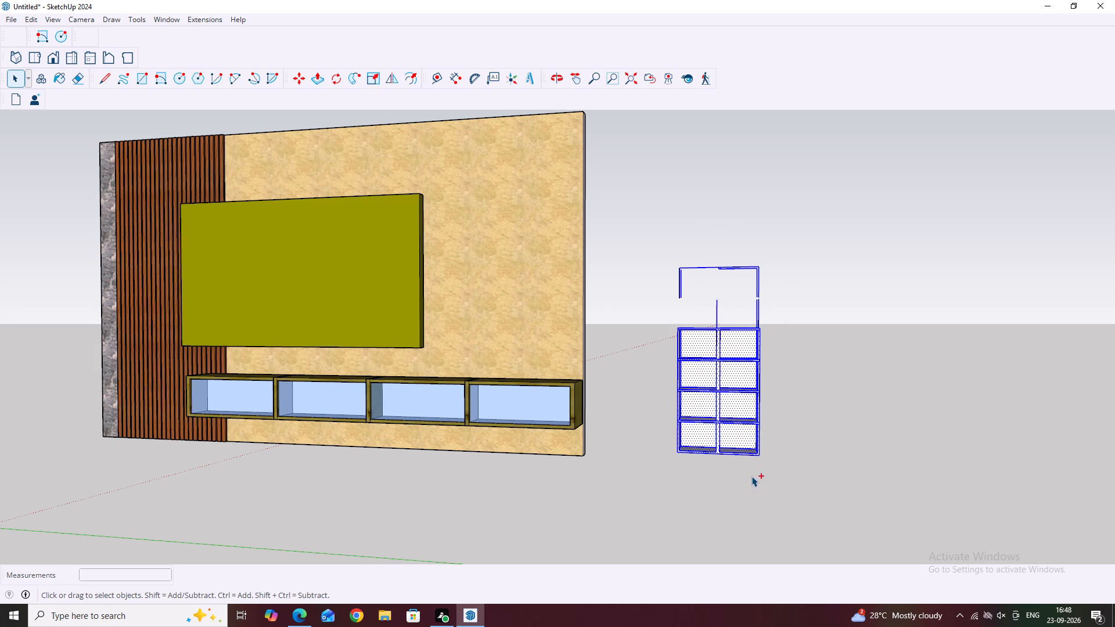
Undo the stack's deletions, its move and the copied tiers until only the lowest two-cell box remains on the TV wall.
key(ctrl+z)
key(ctrl+z)
text(ZZZZZ)
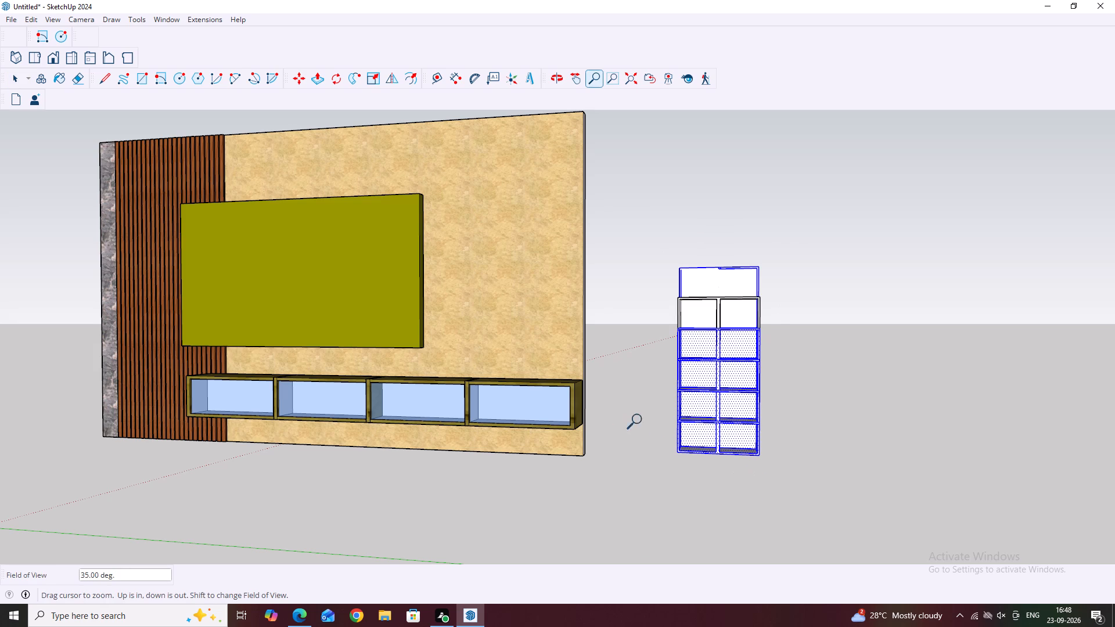
key(z)
key(z)
key(z)
key(z)
key(ctrl+z)
key(ctrl+z)
key(ctrl+z)
key(ctrl+z)
key(ctrl+z)
key(ctrl+z)
key(Escape)
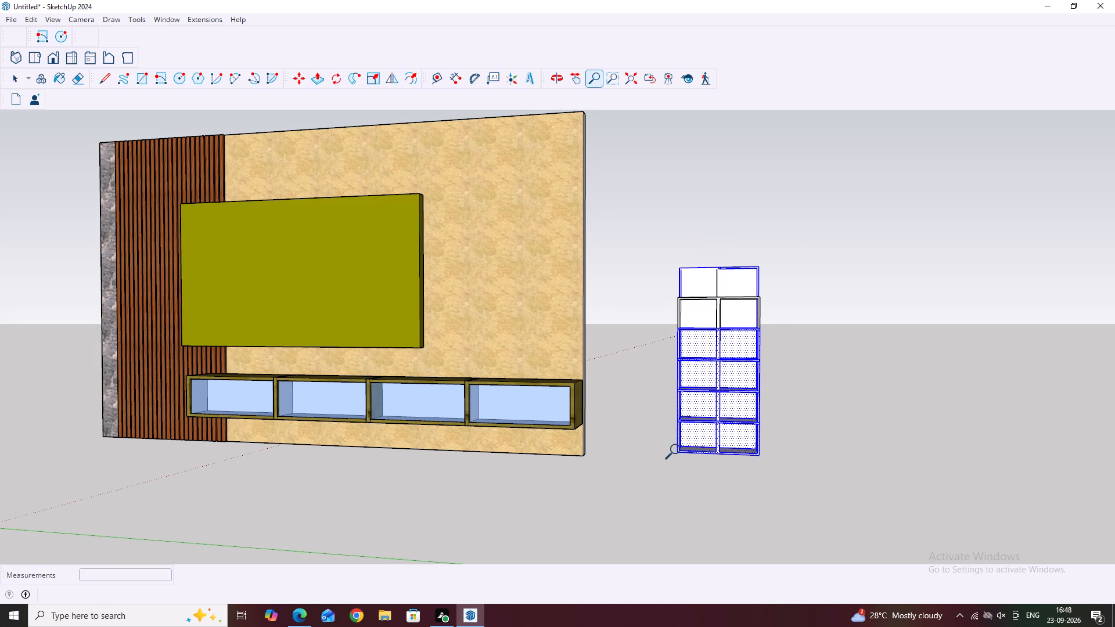
key(Escape)
click(763, 388)
key(ctrl+z)
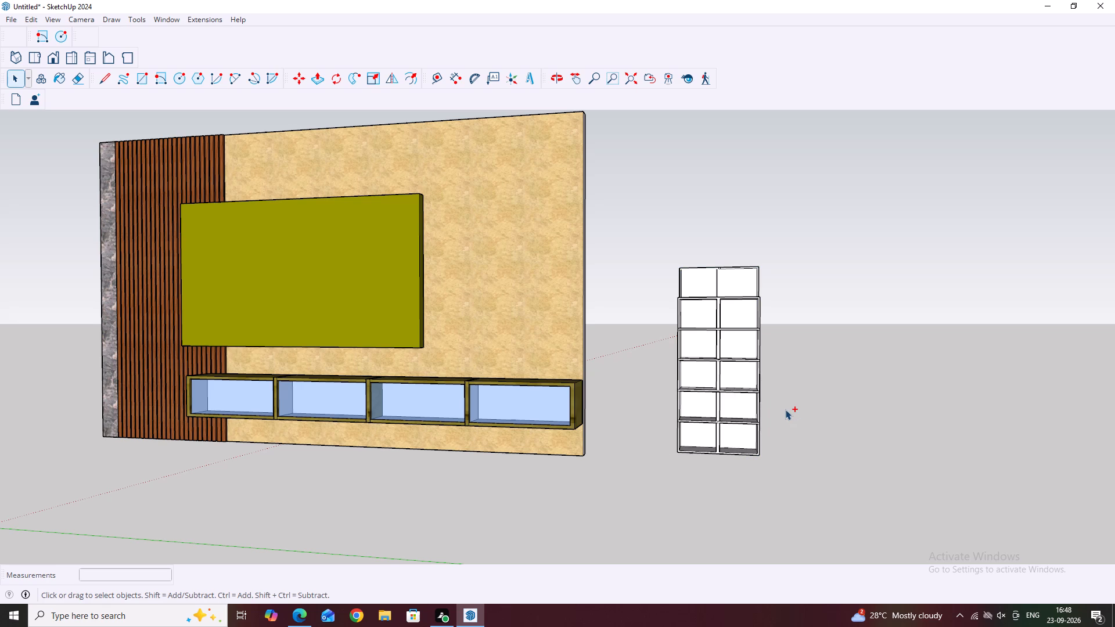
key(ctrl+z)
key(ctrl+z)
key(ctrl+z)
key(ctrl+z)
key(ctrl+z)
key(ctrl+z)
key(ctrl+z)
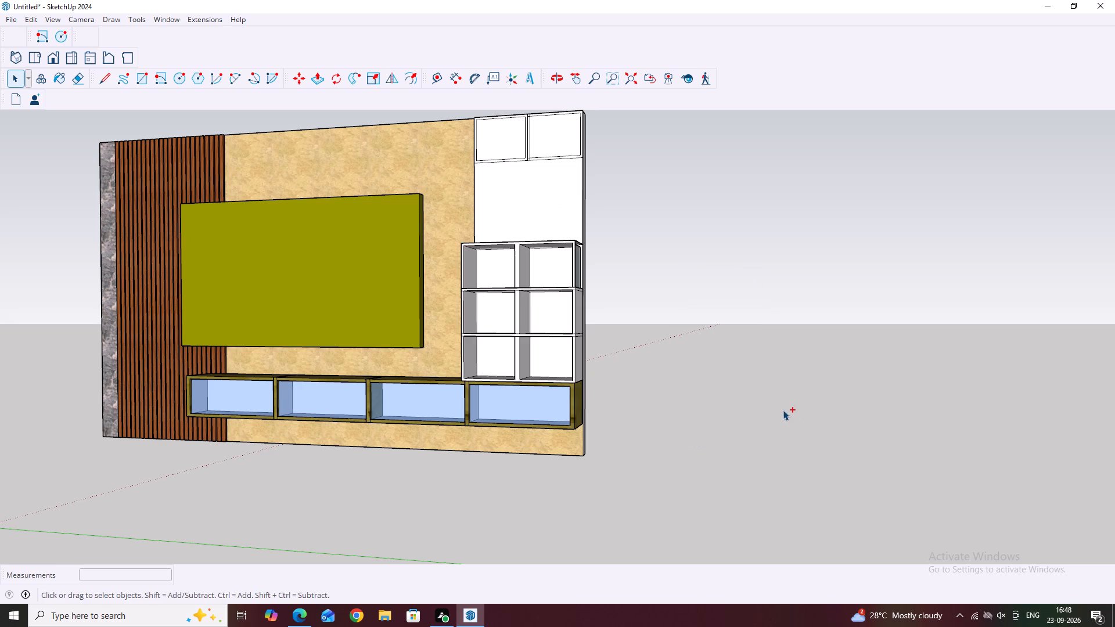
key(ctrl+z)
key(ctrl+z)
key(ctrl+z)
Copy the two-cell box from the TV wall to the open space beside it.
middle_drag(546, 416, 764, 441)
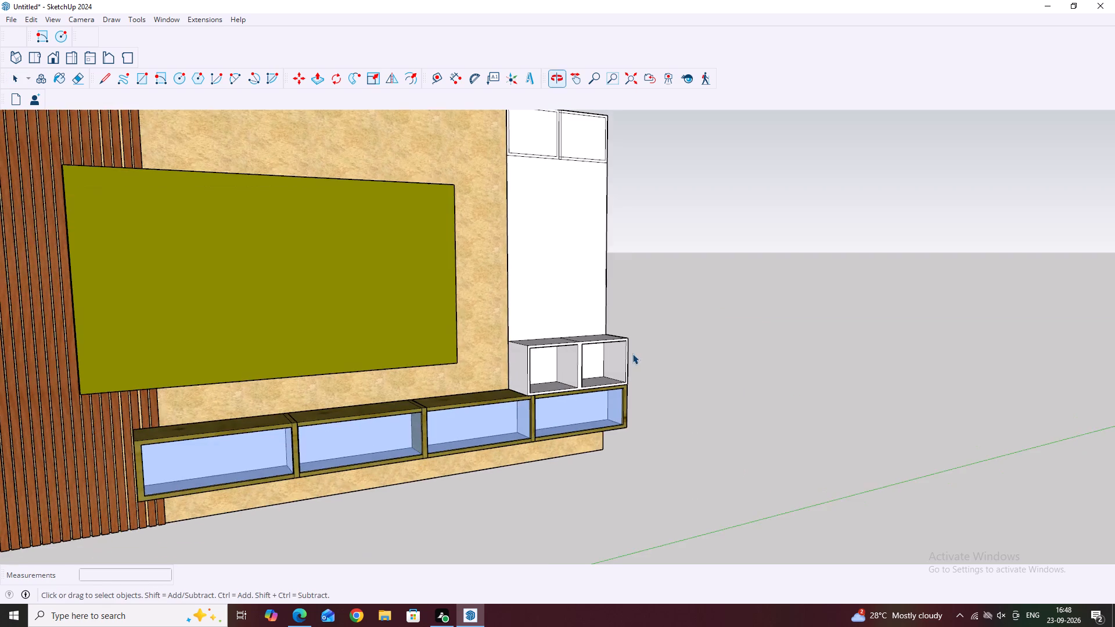
scroll(537, 353, up, 1)
middle_drag(706, 369, 620, 355)
drag(501, 323, 615, 401)
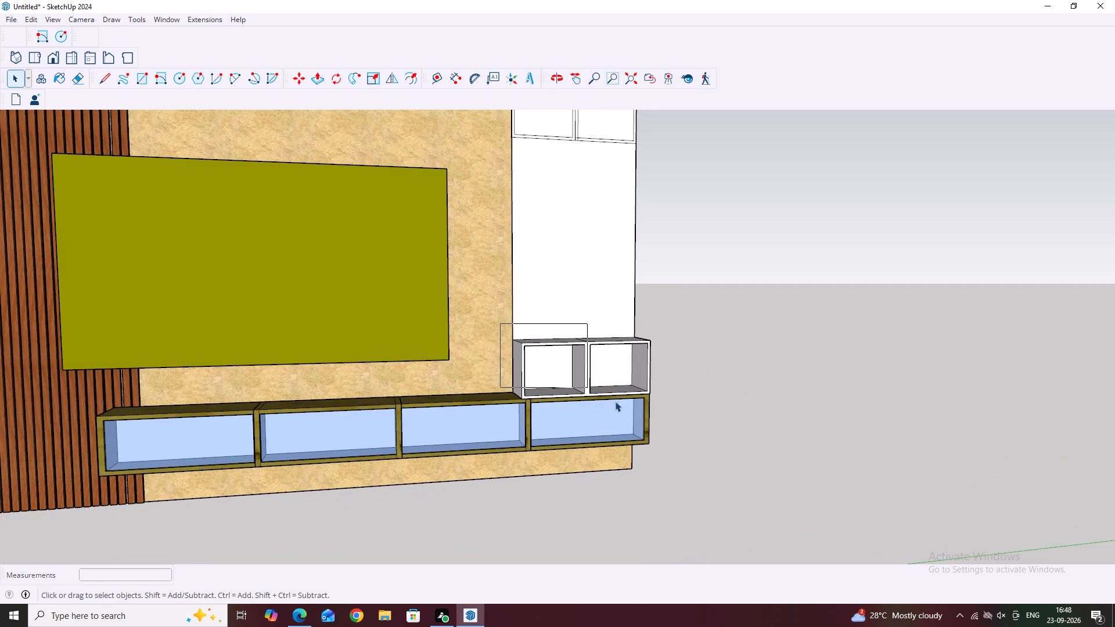
drag(615, 401, 695, 414)
middle_drag(733, 397, 628, 361)
key(m)
drag(642, 353, 667, 356)
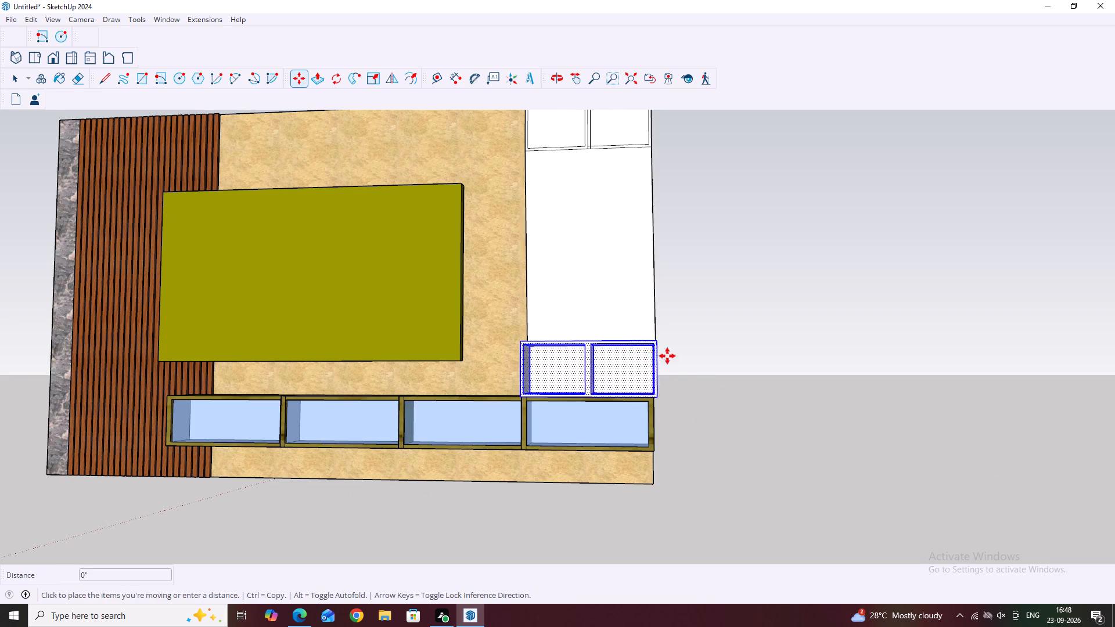
drag(667, 356, 661, 355)
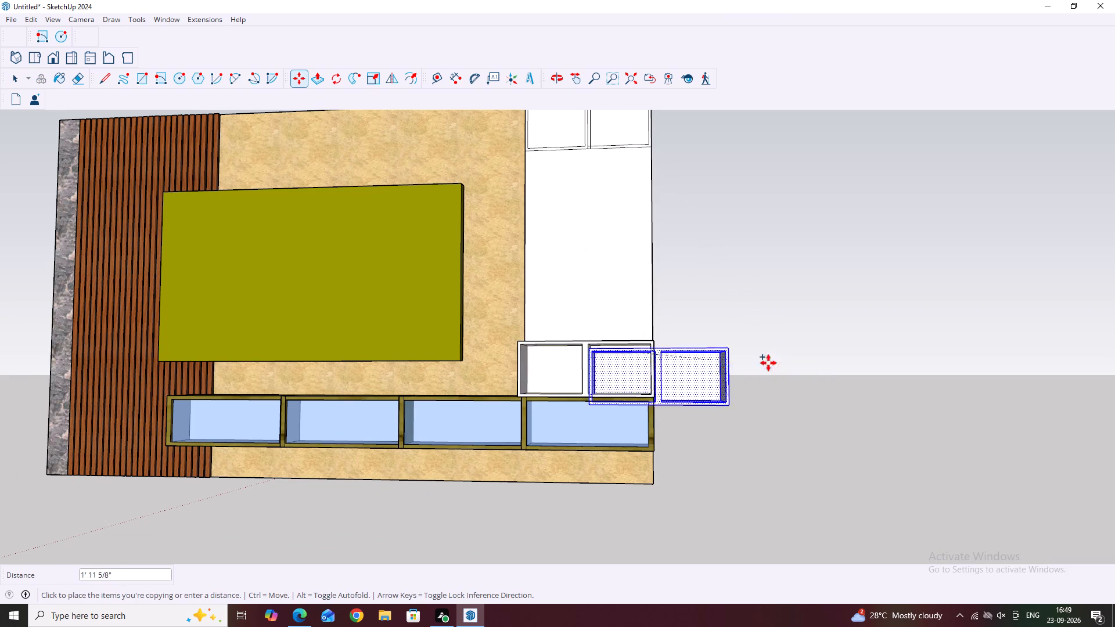
click(883, 364)
scroll(756, 347, down, 5)
key(Escape)
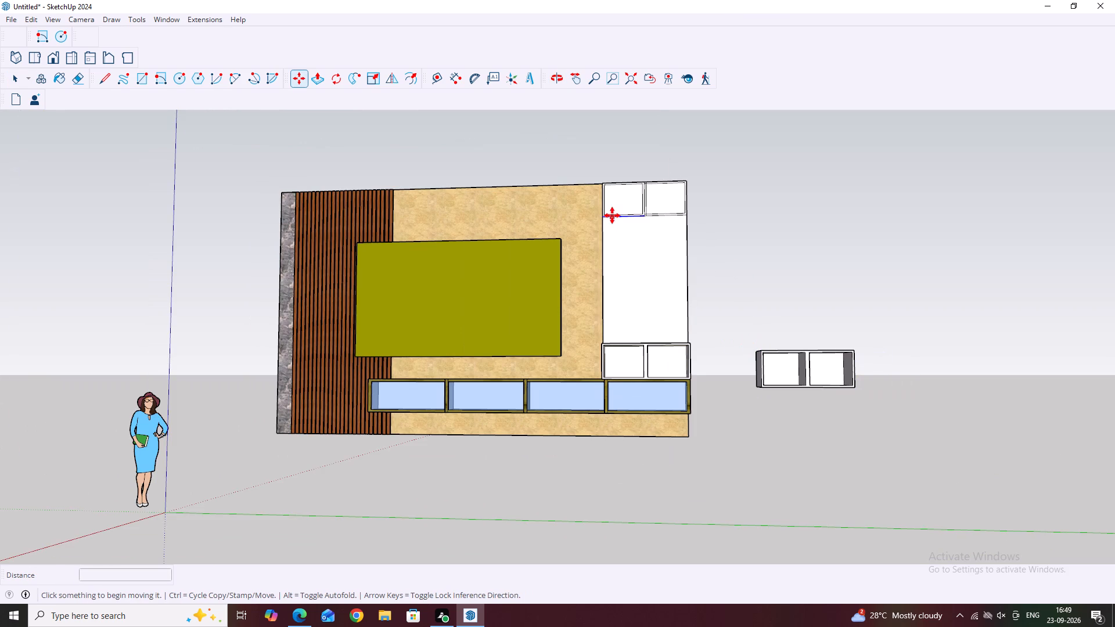
key(space)
Move the white backing panel with its top cell outlines and attached two-cell box off the wall, beyond the copied box.
scroll(553, 157, up, 2)
drag(598, 160, 745, 433)
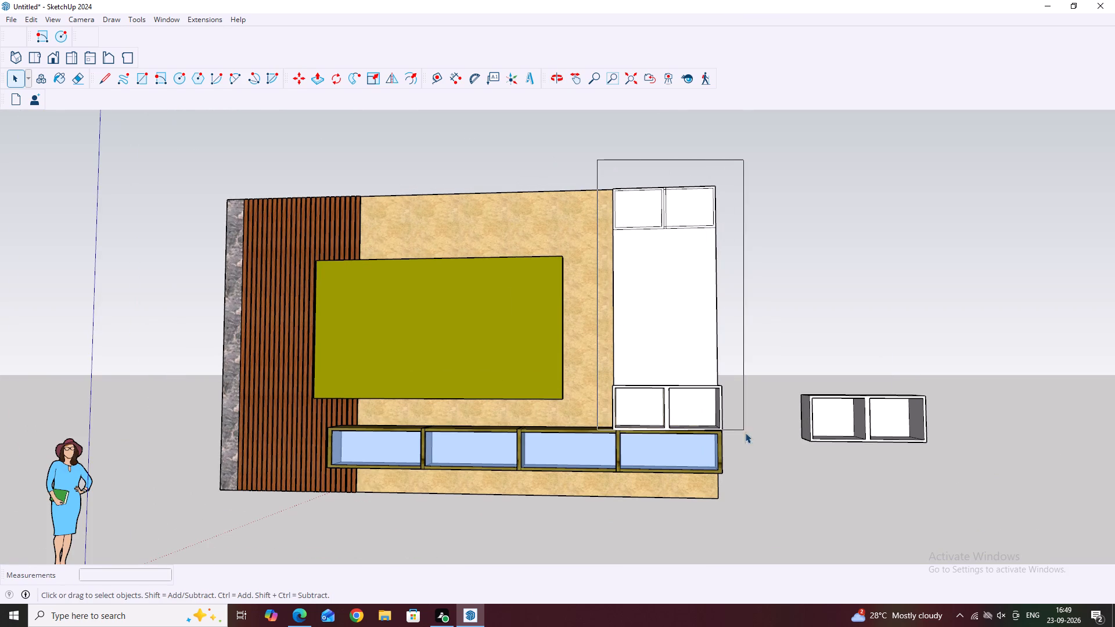
drag(745, 433, 753, 442)
key(m)
click(718, 410)
scroll(791, 388, down, 3)
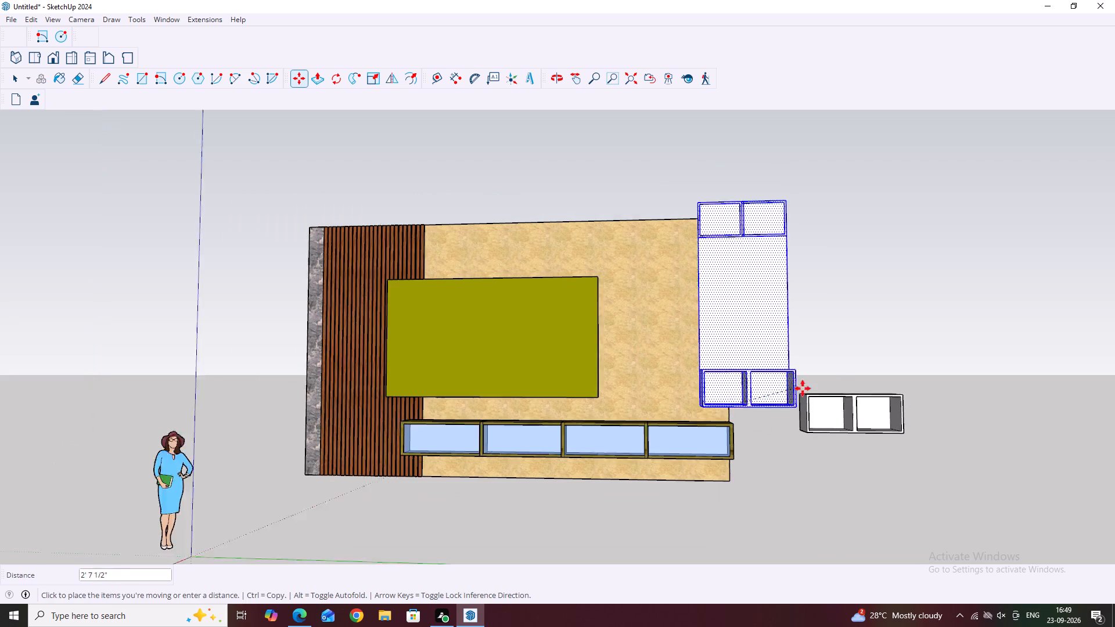
scroll(860, 482, down, 4)
scroll(700, 478, down, 3)
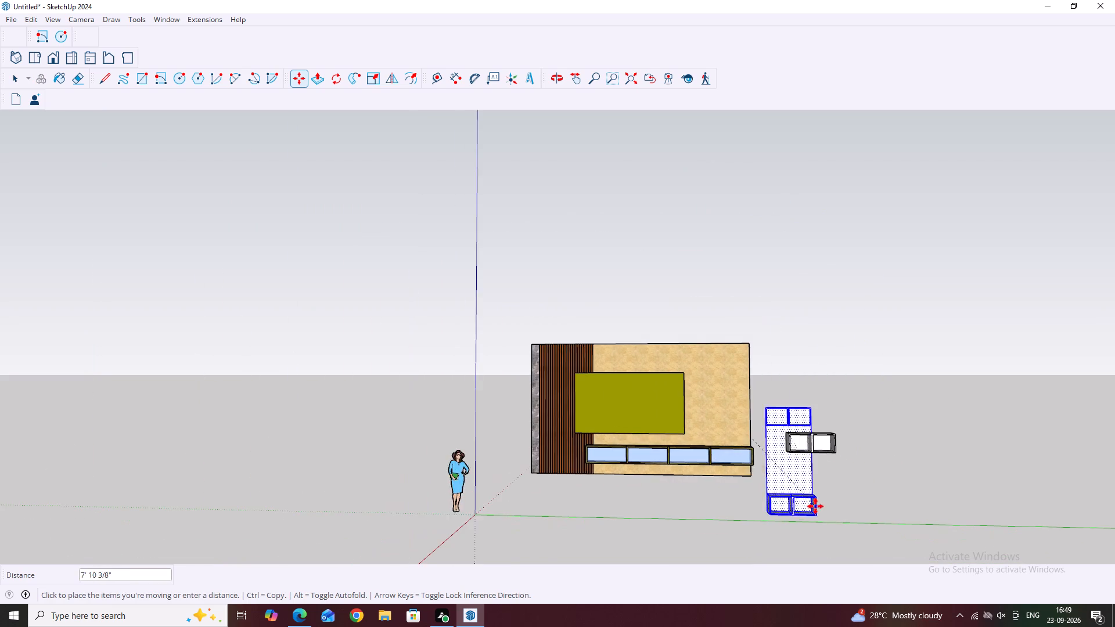
scroll(815, 506, down, 3)
click(919, 492)
key(Escape)
scroll(866, 493, up, 4)
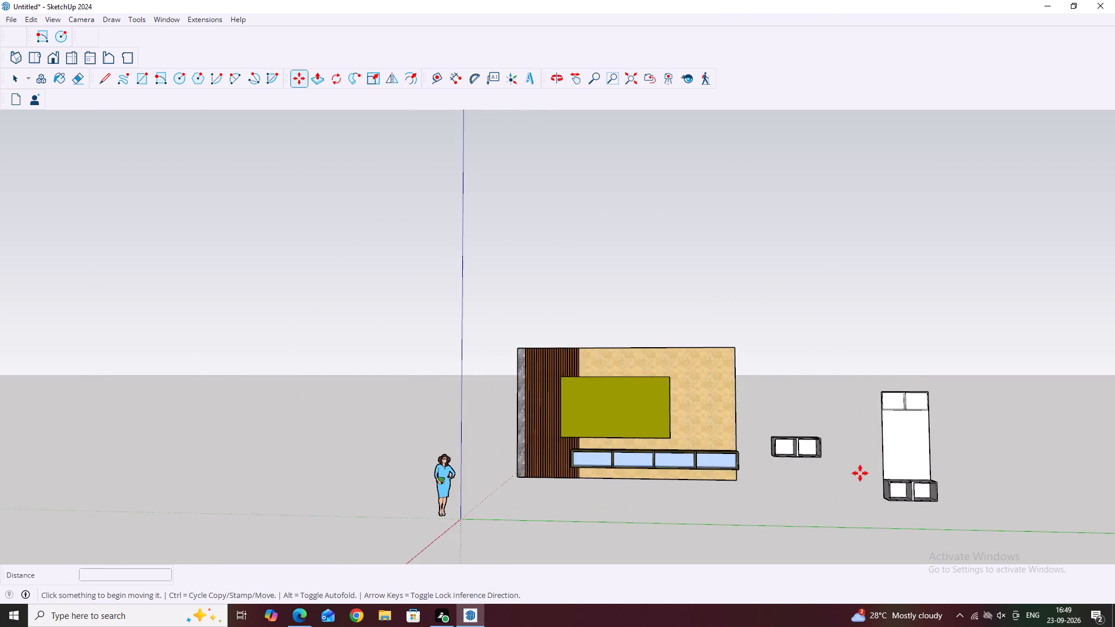
scroll(860, 473, up, 1)
key(space)
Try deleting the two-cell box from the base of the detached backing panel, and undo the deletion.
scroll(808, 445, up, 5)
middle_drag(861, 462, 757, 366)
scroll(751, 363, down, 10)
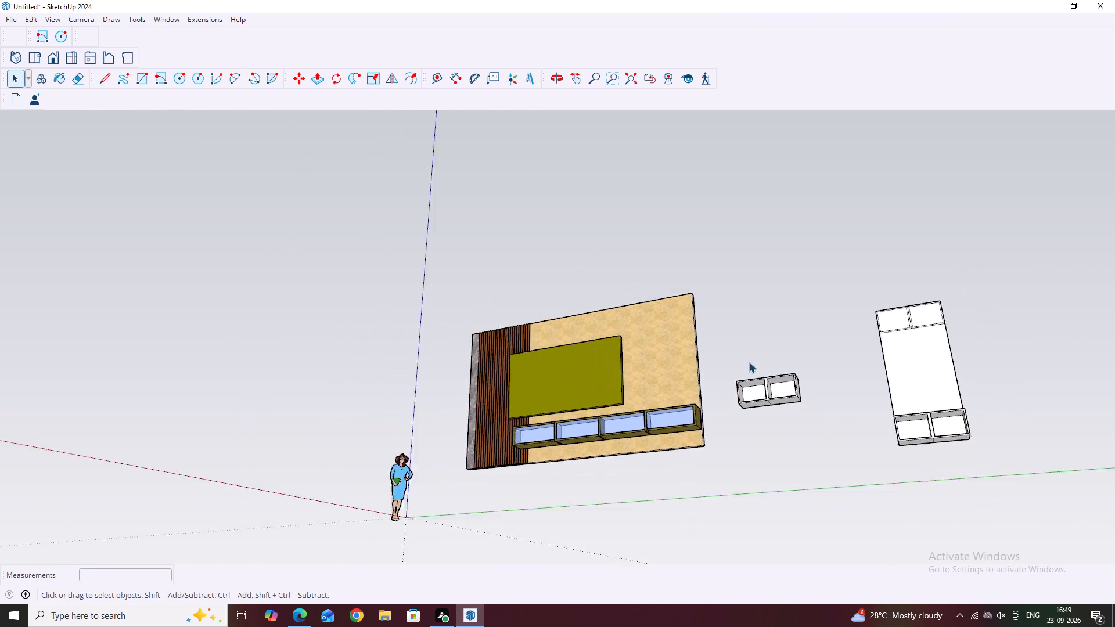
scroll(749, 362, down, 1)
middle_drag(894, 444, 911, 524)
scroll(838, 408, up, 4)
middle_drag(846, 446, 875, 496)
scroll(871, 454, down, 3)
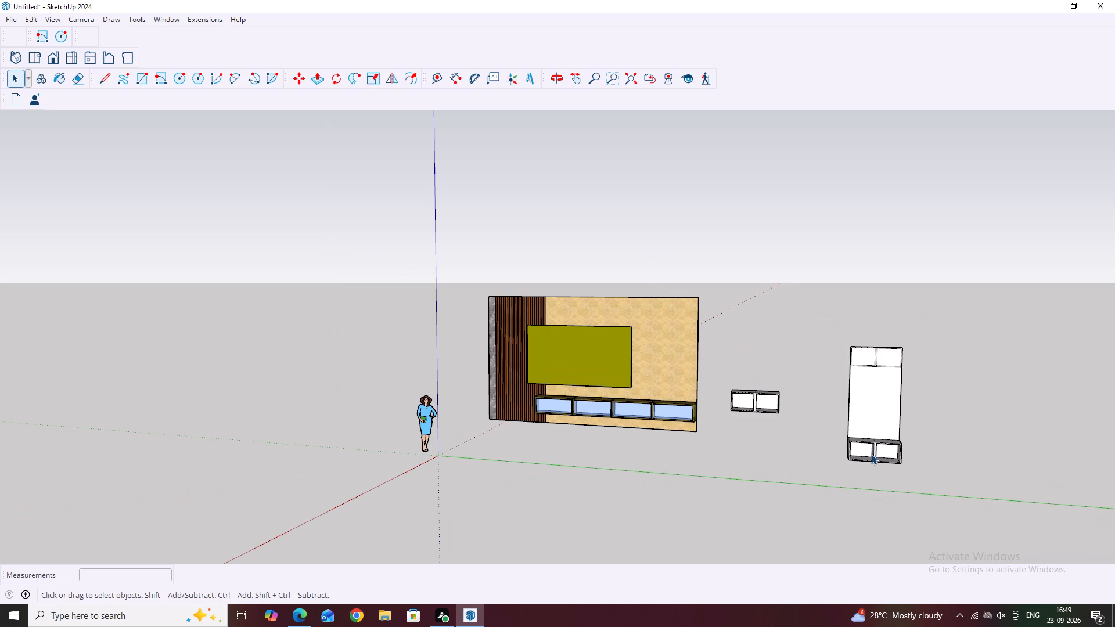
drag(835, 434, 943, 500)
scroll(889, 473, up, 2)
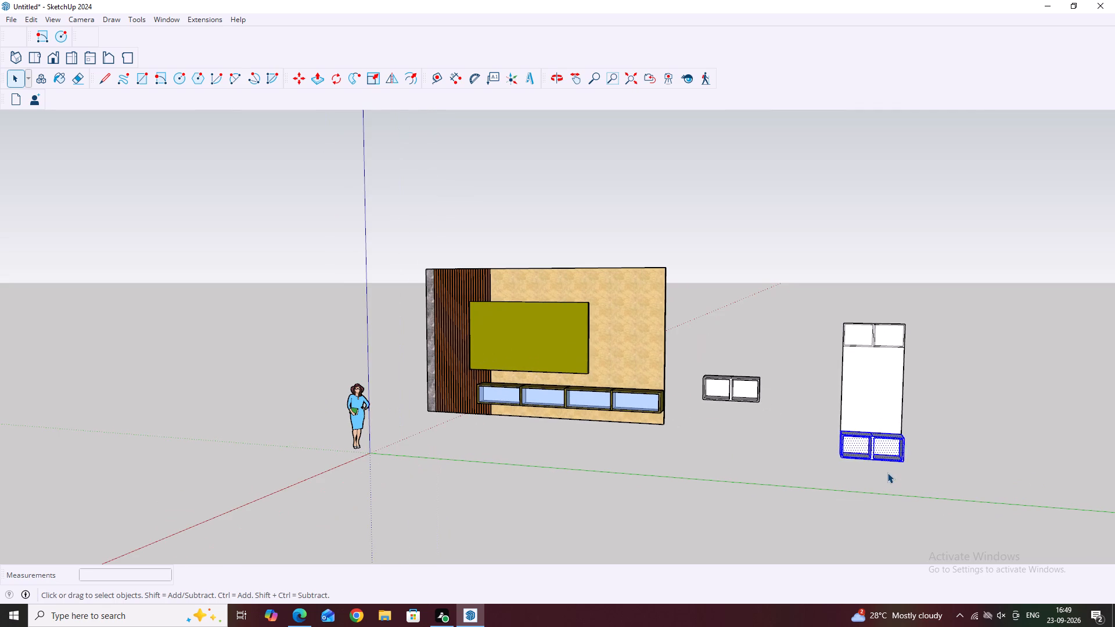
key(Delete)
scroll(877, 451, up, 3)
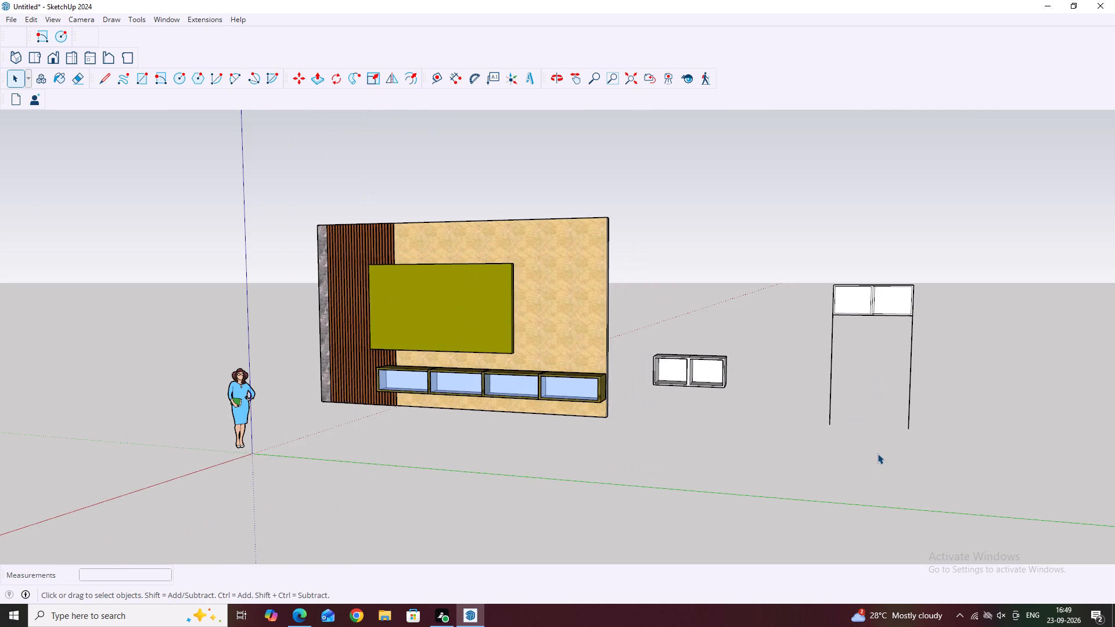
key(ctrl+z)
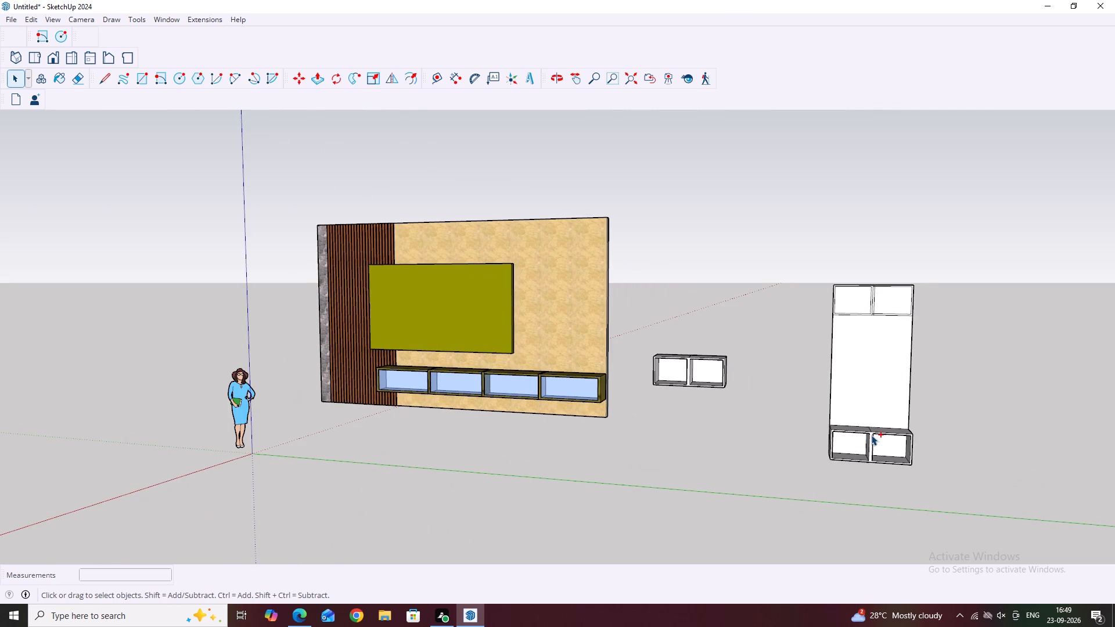
Delete the two front edges of the top board over the right cell of the backing panel's box.
scroll(864, 446, up, 3)
click(877, 434)
click(878, 438)
click(885, 430)
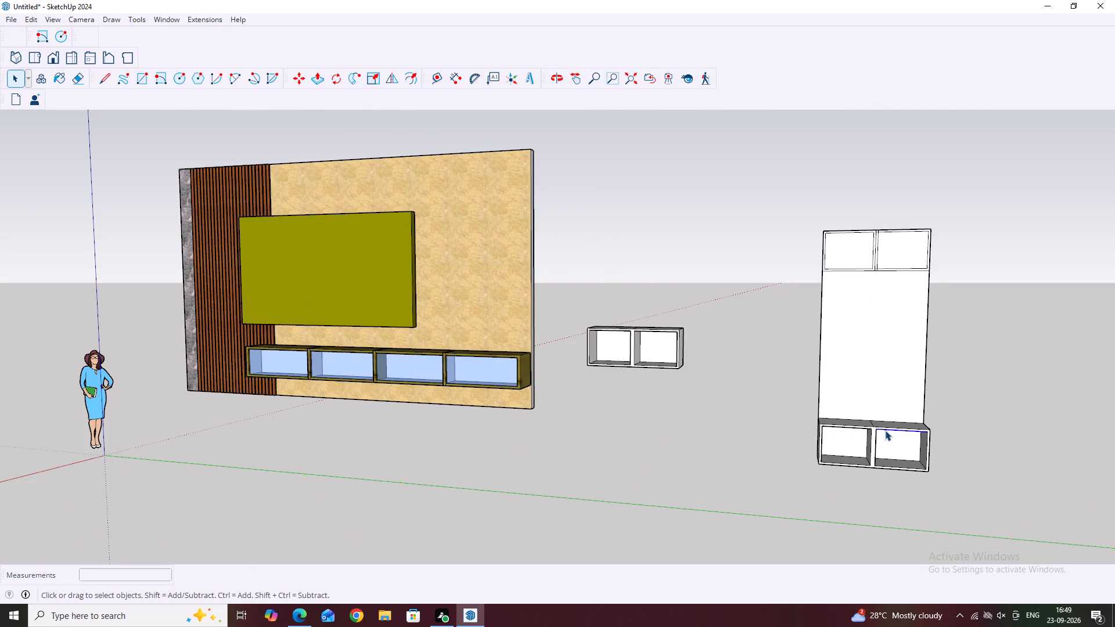
key(Delete)
click(889, 428)
key(Delete)
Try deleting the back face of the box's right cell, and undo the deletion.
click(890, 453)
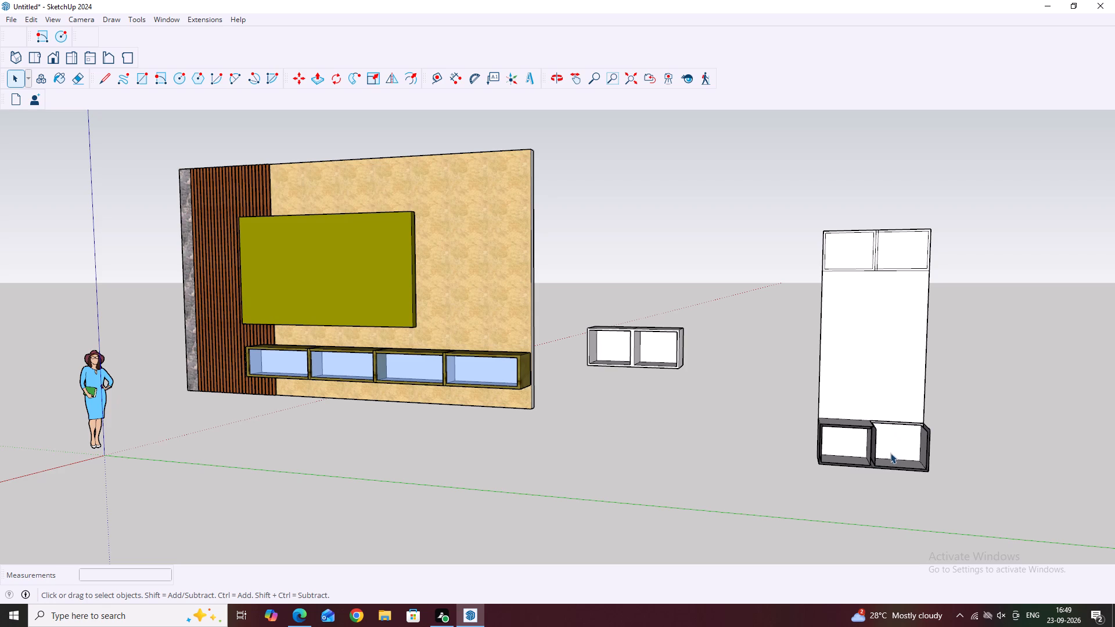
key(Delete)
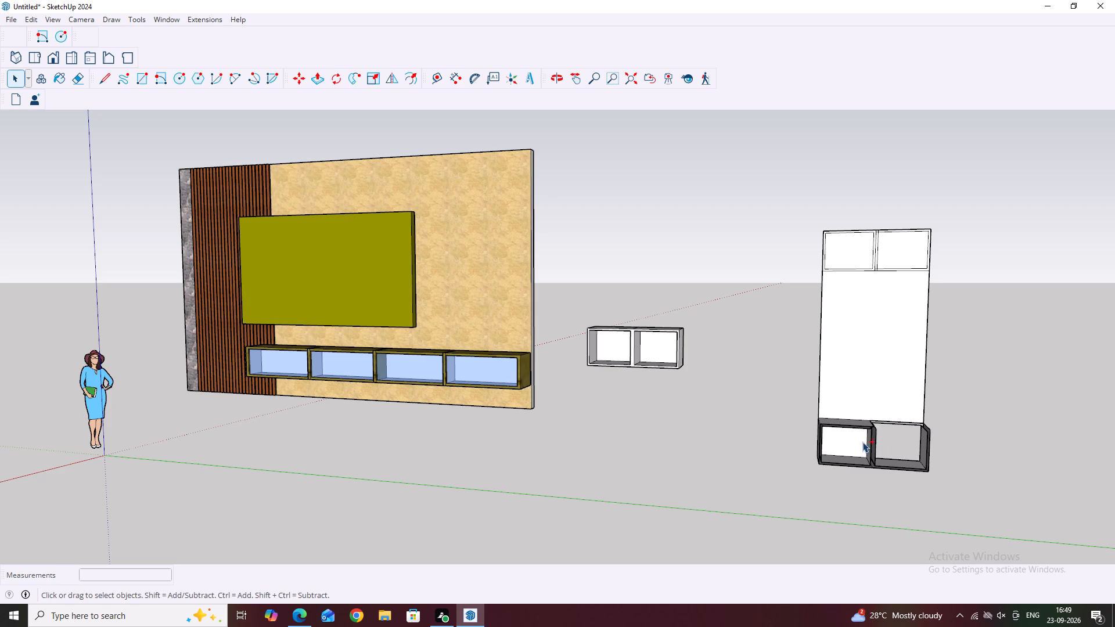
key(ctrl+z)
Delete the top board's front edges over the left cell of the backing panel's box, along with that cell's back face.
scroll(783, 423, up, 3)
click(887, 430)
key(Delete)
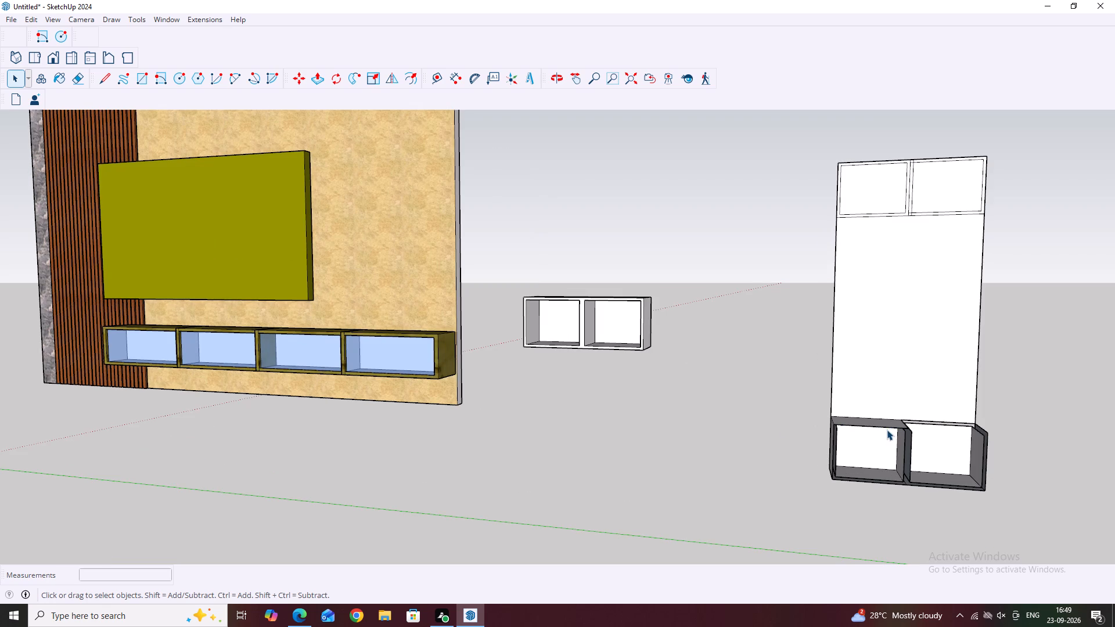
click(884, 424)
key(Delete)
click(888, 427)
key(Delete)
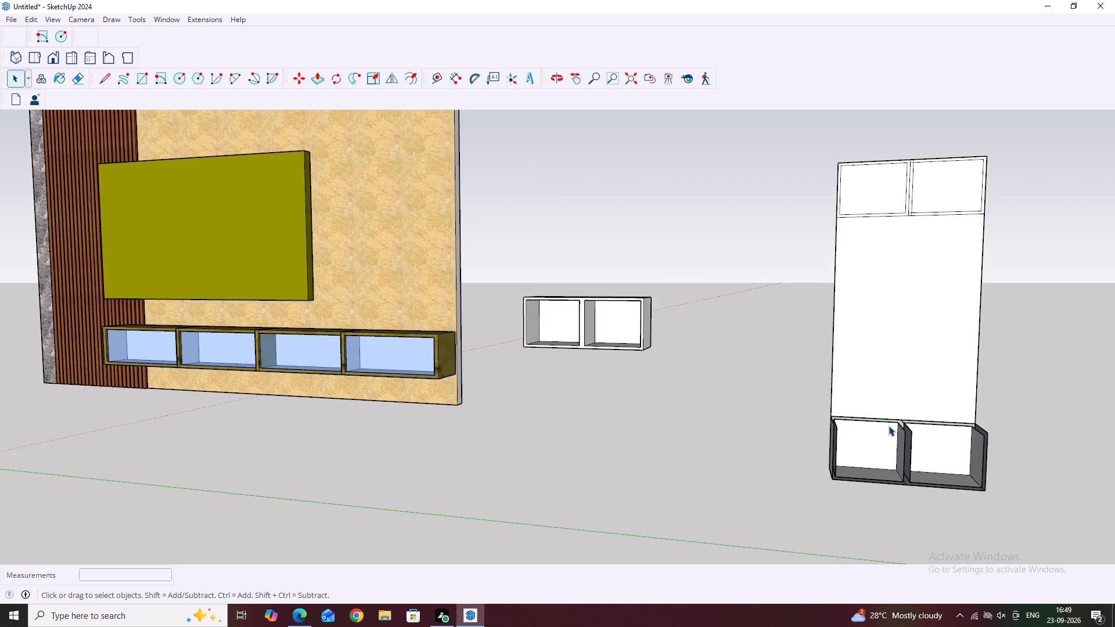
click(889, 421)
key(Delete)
Delete the entire detached backing panel, including its top cell outlines and attached two-cell box.
scroll(873, 421, down, 4)
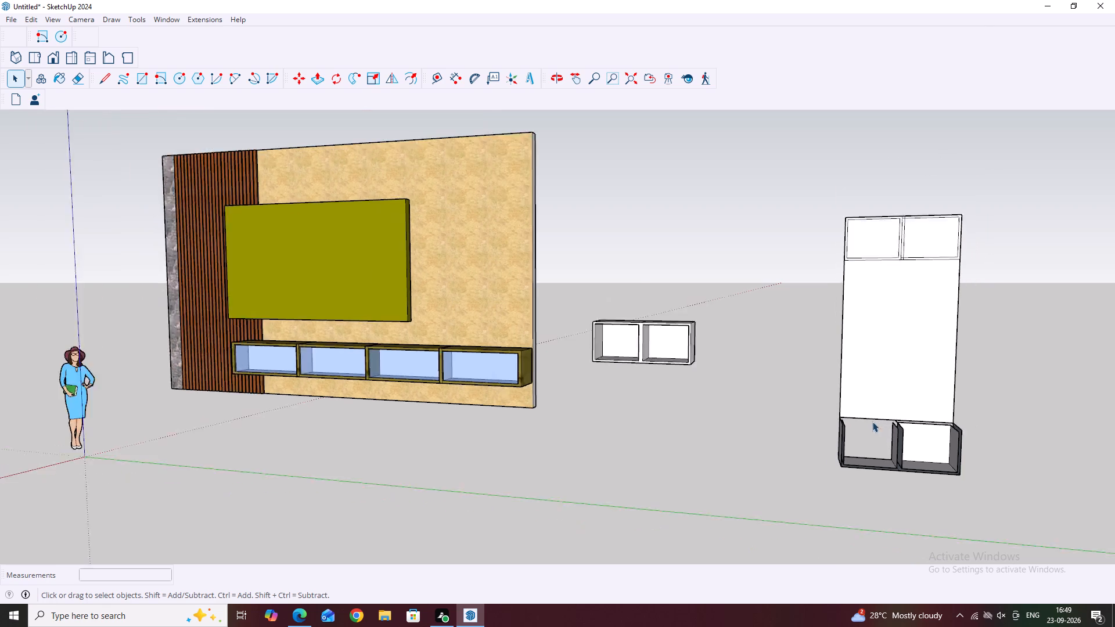
scroll(872, 421, down, 4)
drag(835, 247, 973, 549)
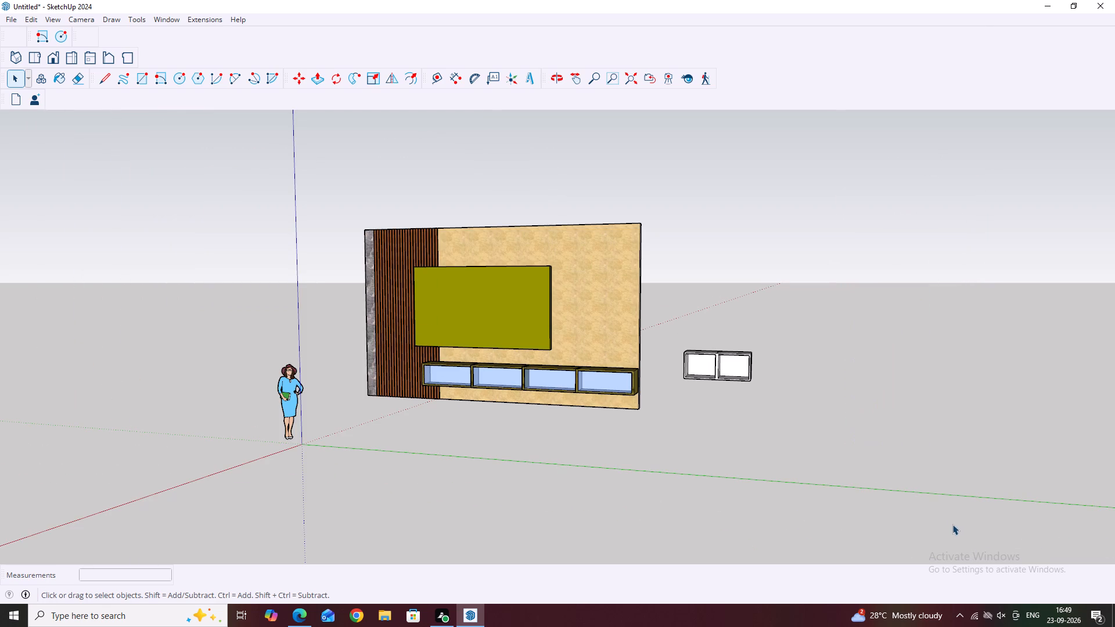
key(Delete)
Draw a rectangle about 3' 10" by 9' 3 15/16" on the beige wall, from its outer edge at cabinet-top level up to the wall's top edge.
middle_drag(644, 475, 771, 498)
key(r)
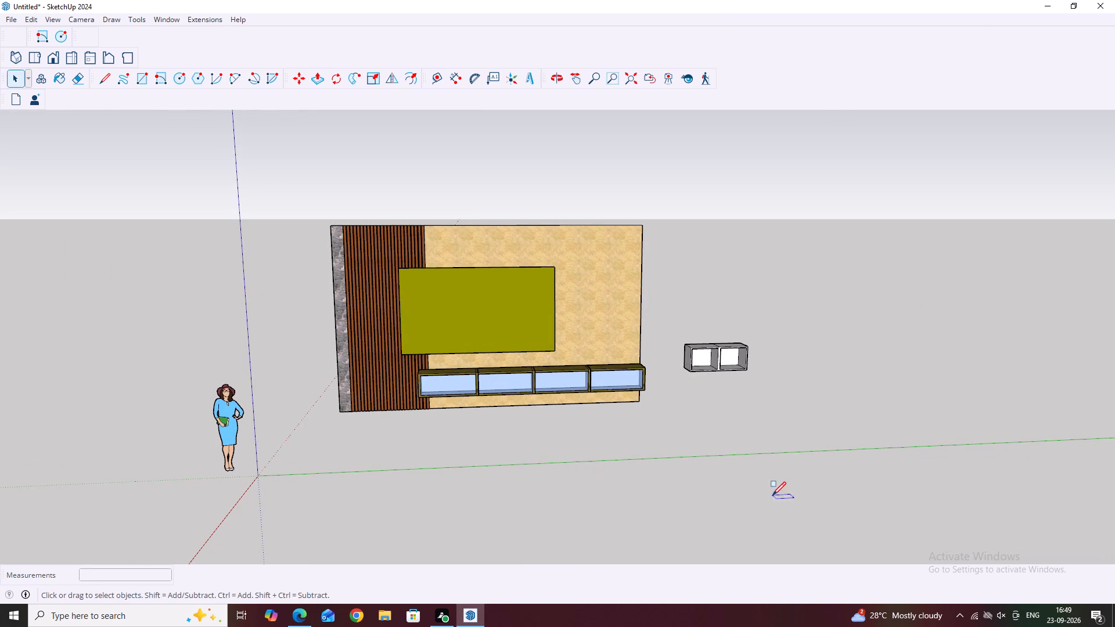
scroll(642, 367, up, 8)
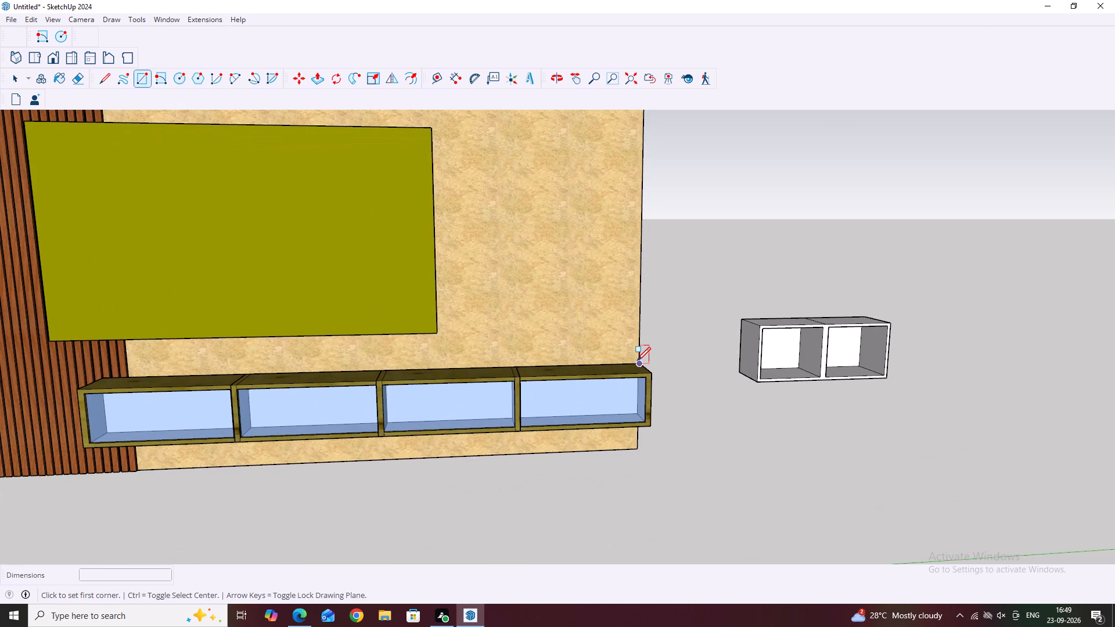
click(637, 361)
scroll(547, 243, down, 7)
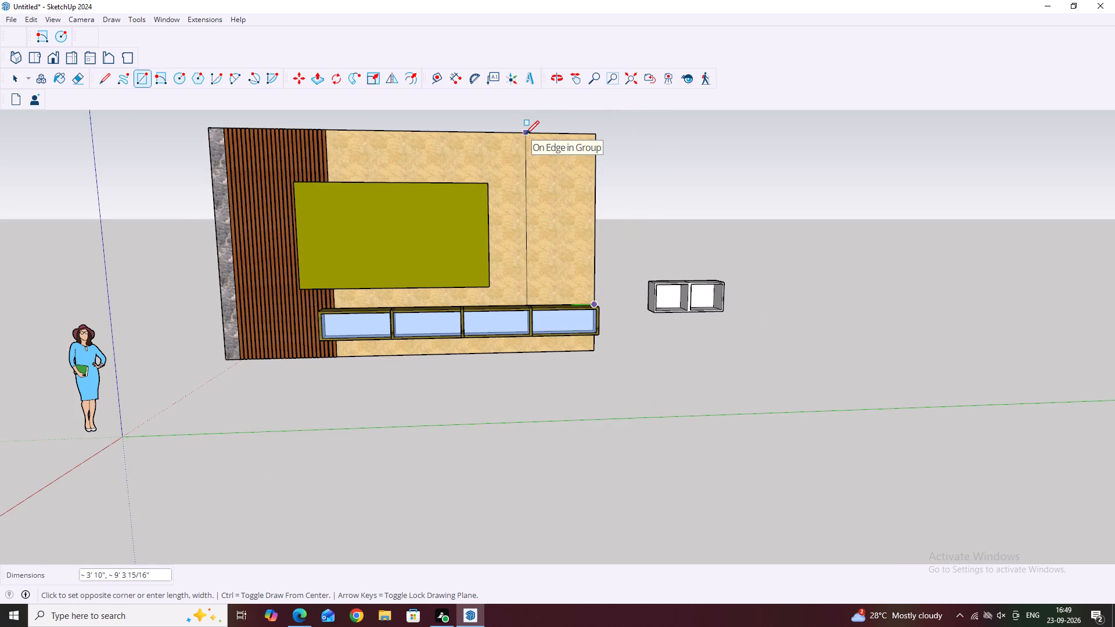
scroll(526, 134, up, 2)
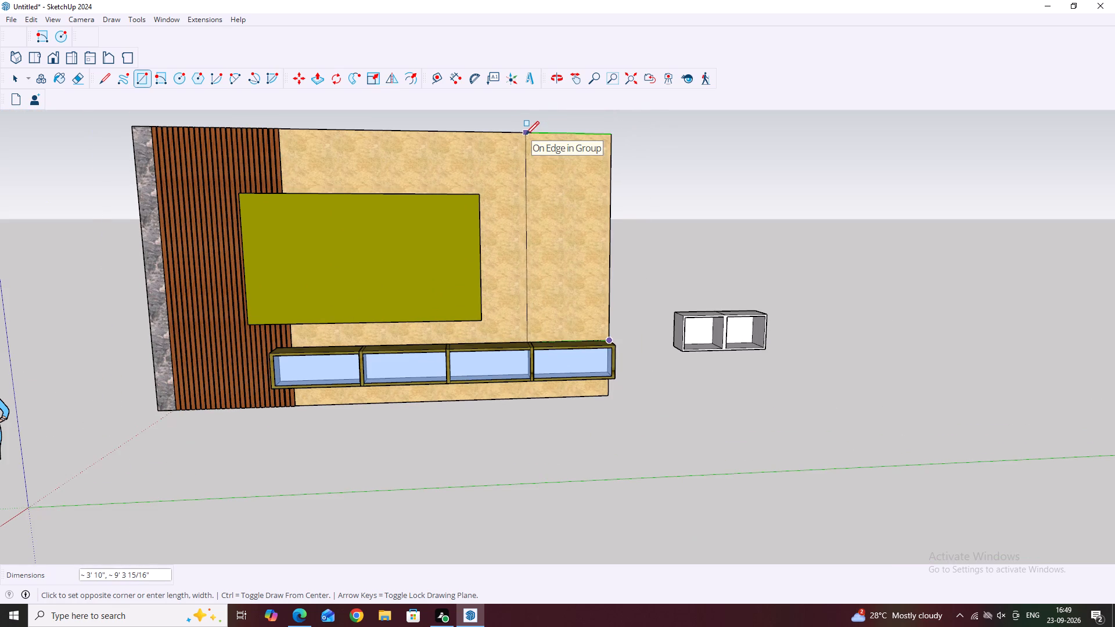
click(526, 135)
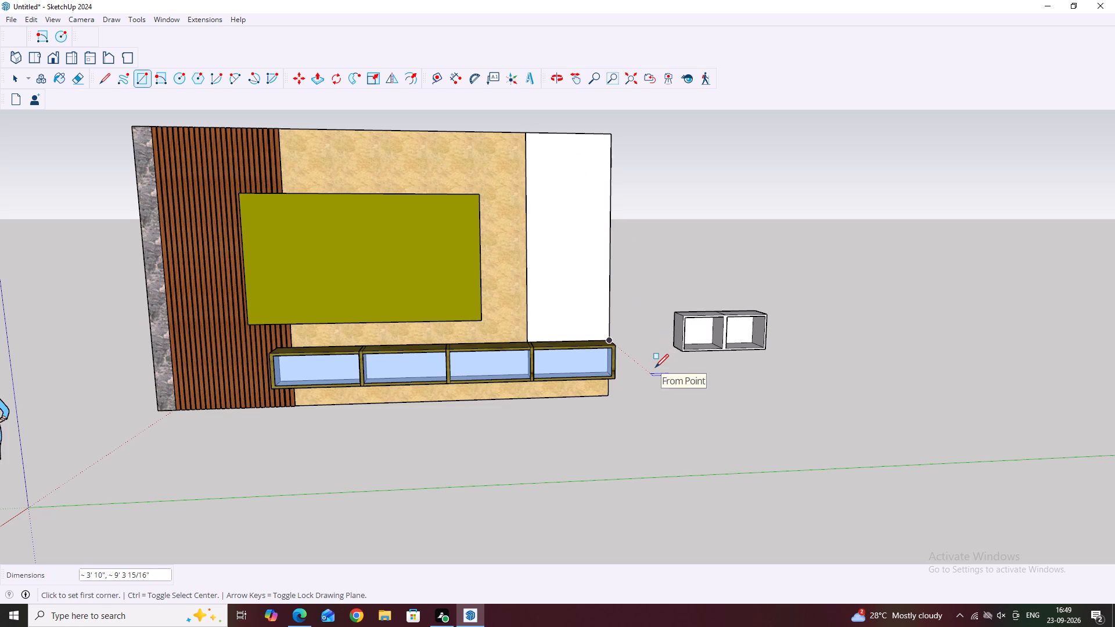
key(space)
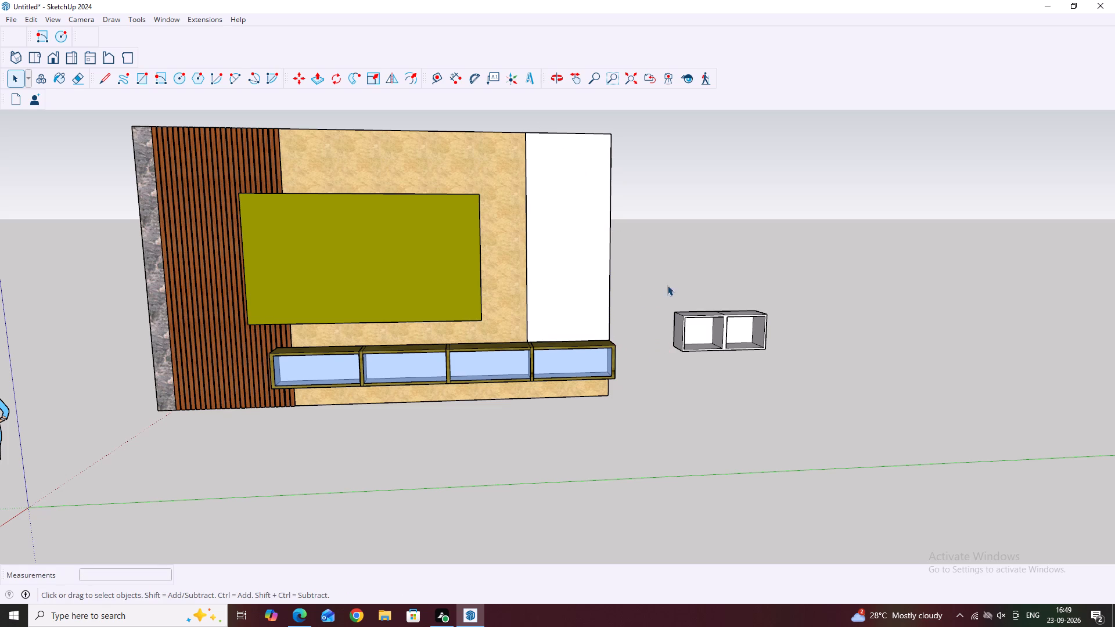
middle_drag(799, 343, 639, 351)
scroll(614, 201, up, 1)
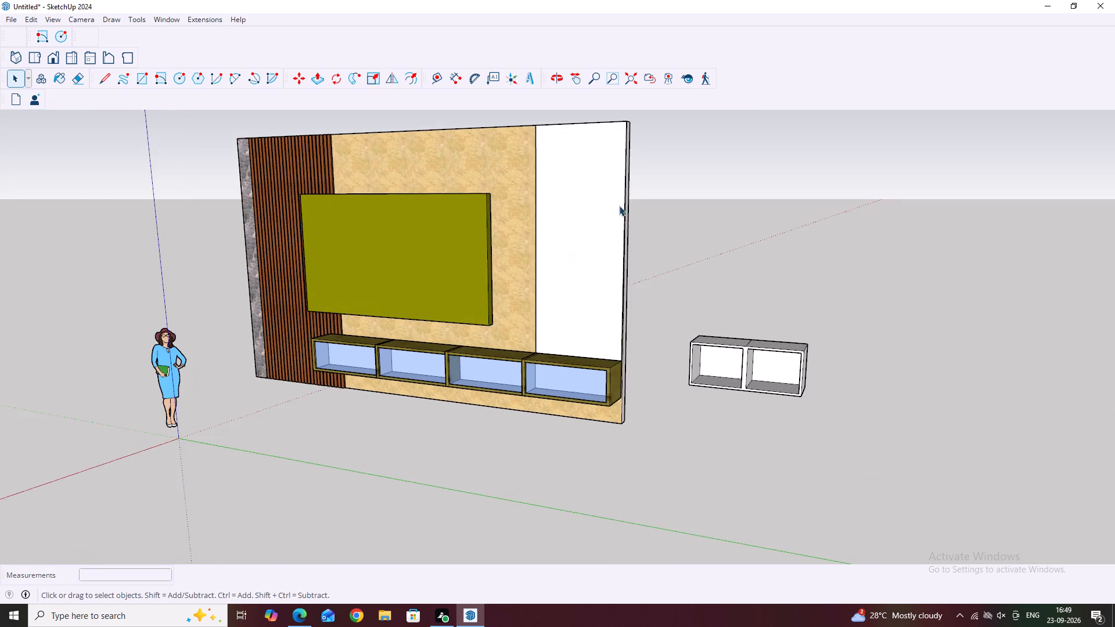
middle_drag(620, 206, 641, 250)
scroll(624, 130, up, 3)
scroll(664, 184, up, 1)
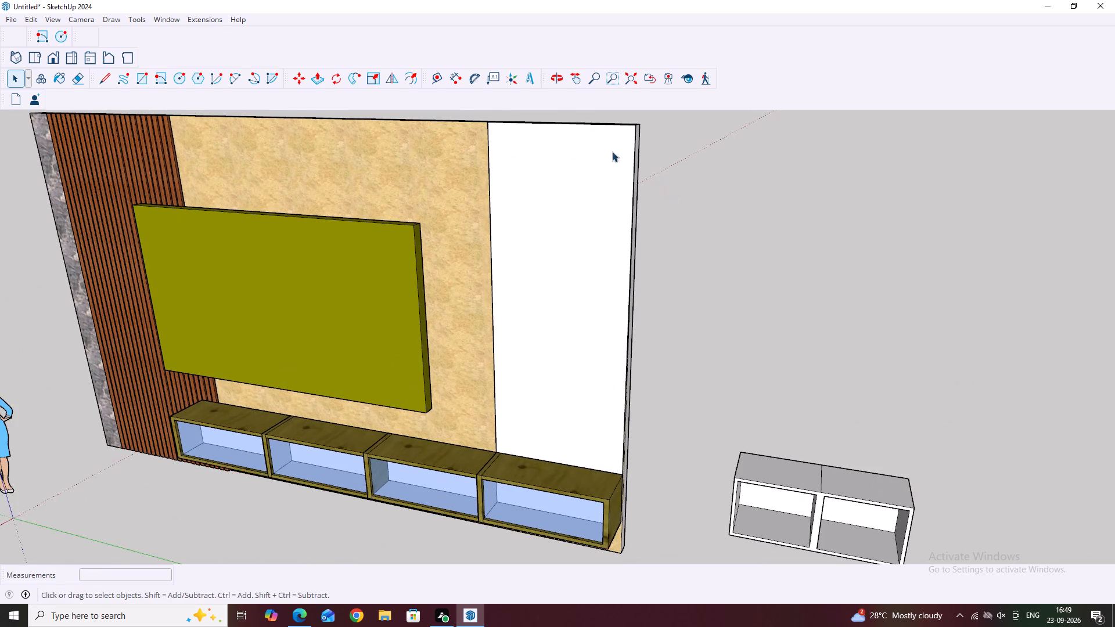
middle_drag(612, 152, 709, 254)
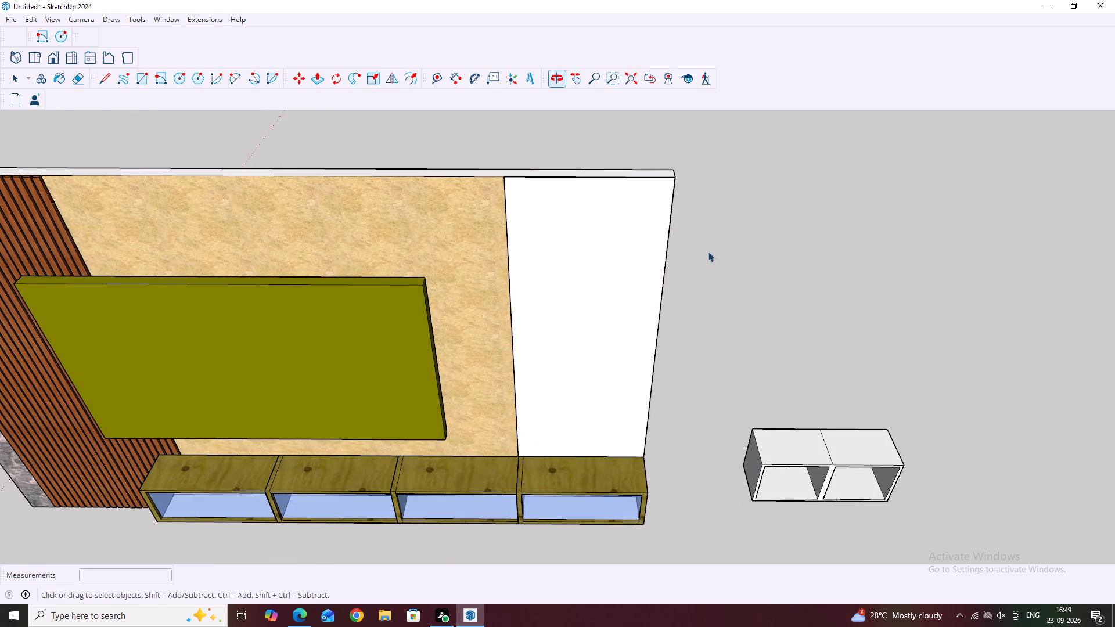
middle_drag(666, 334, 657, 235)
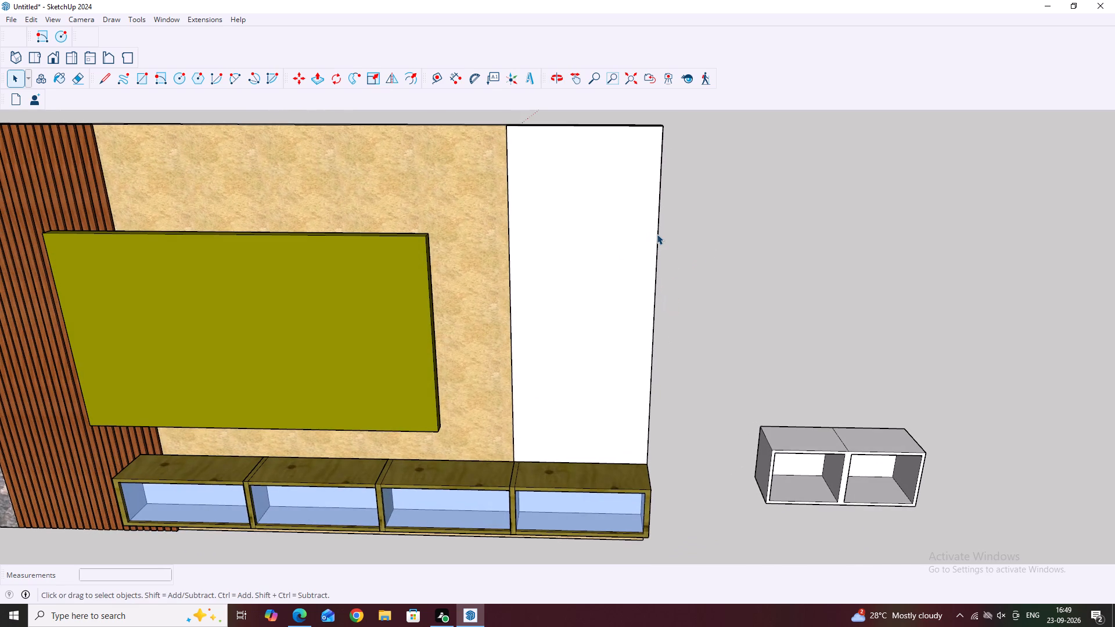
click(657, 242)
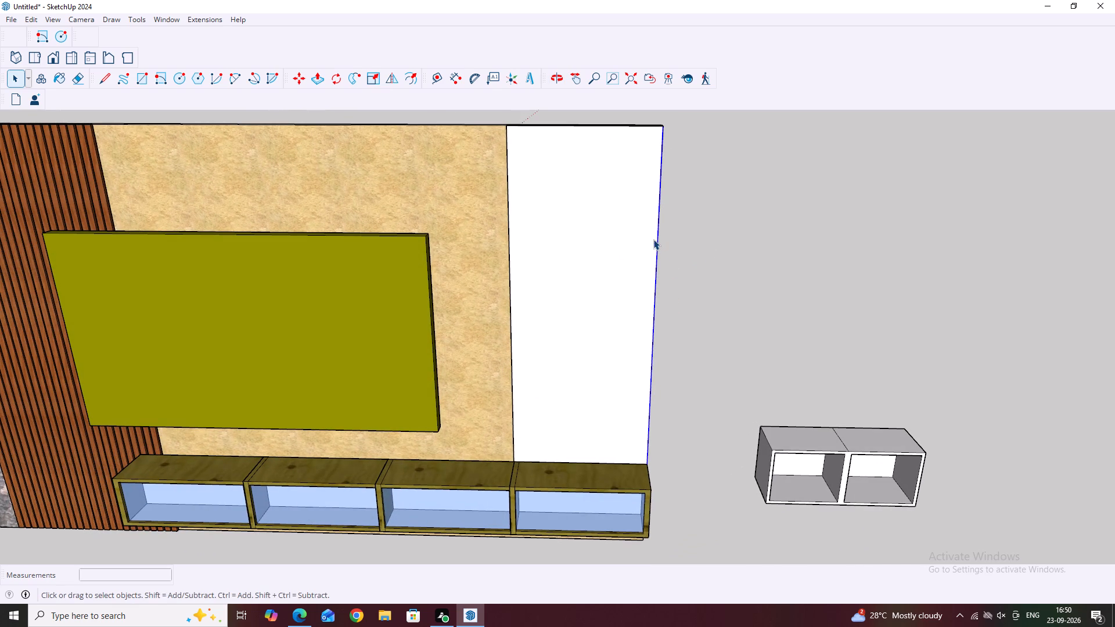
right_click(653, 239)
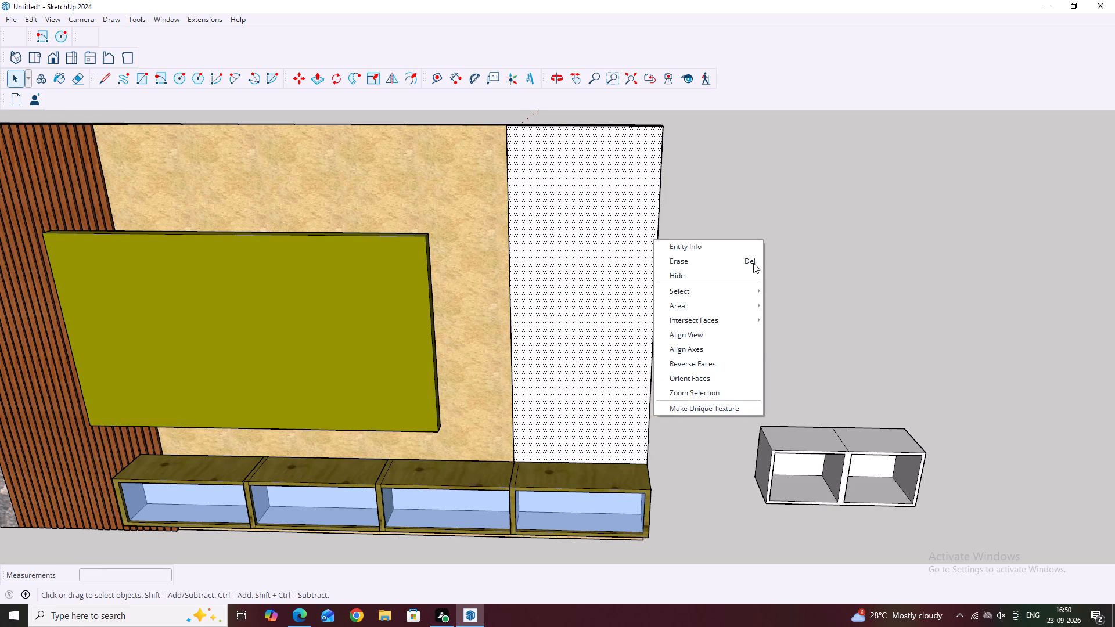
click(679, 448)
Draw a line about 9' 3 15/16" long down the white rectangle's outer edge, from the wall's top corner to the cabinet top.
key(l)
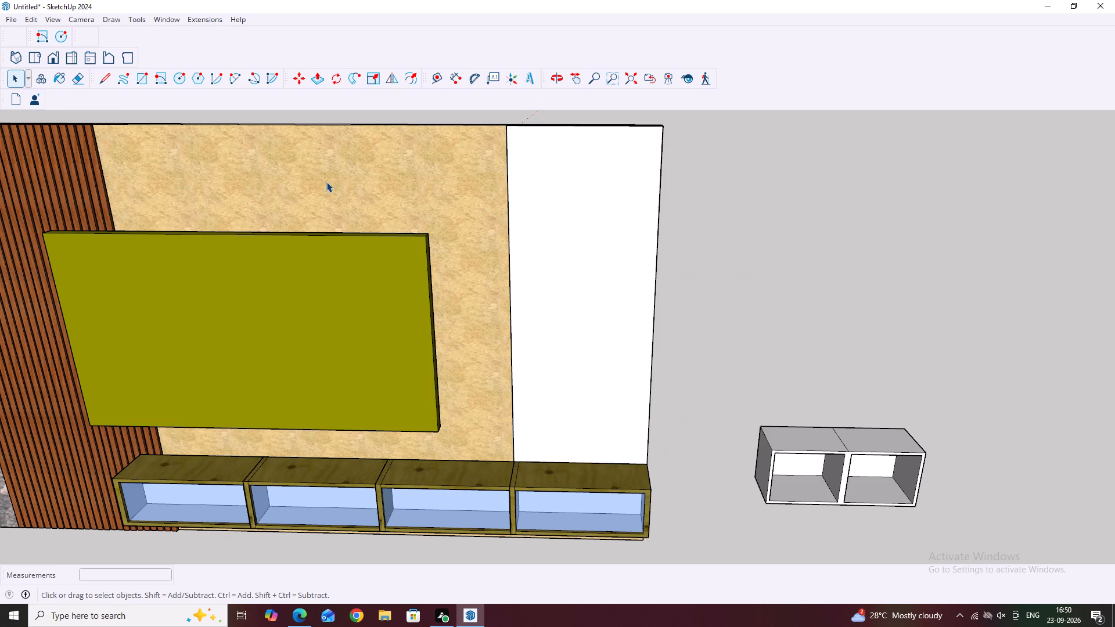
click(664, 126)
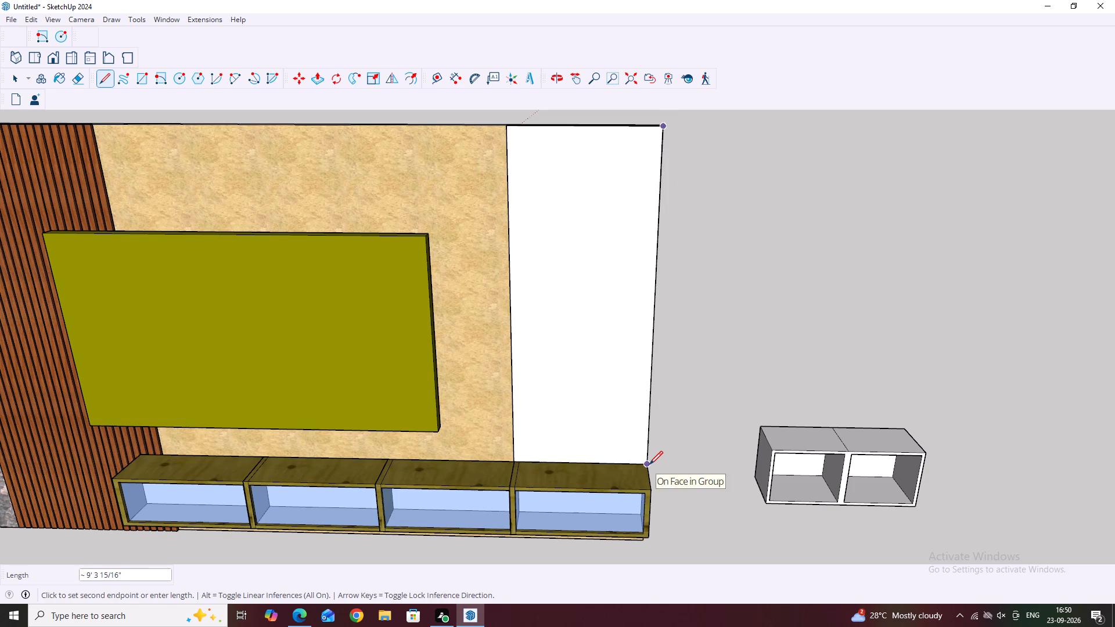
click(649, 464)
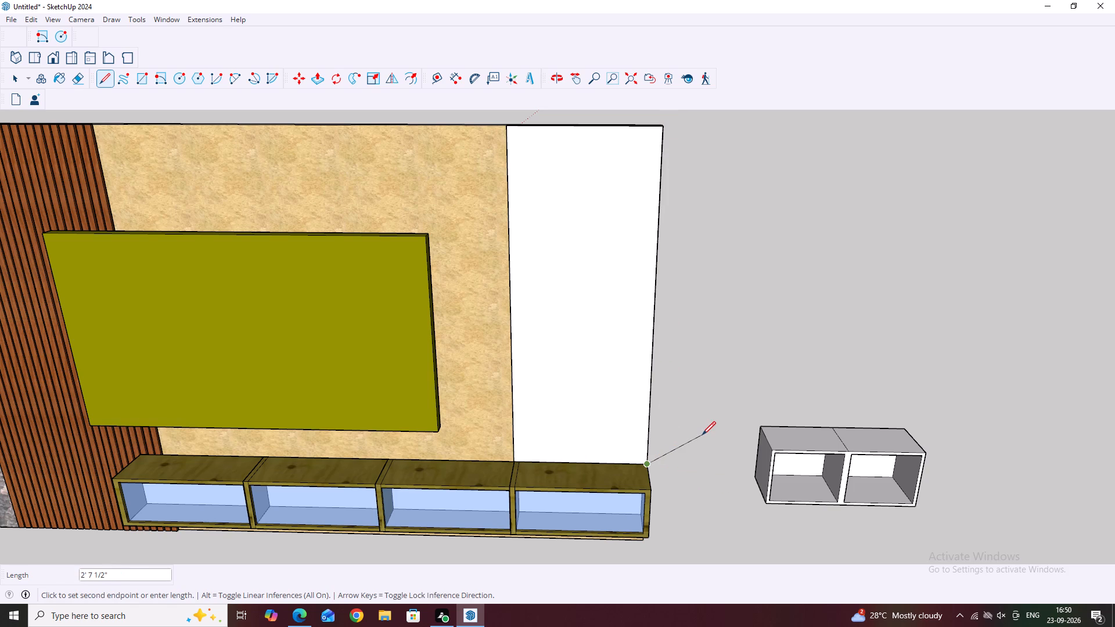
key(space)
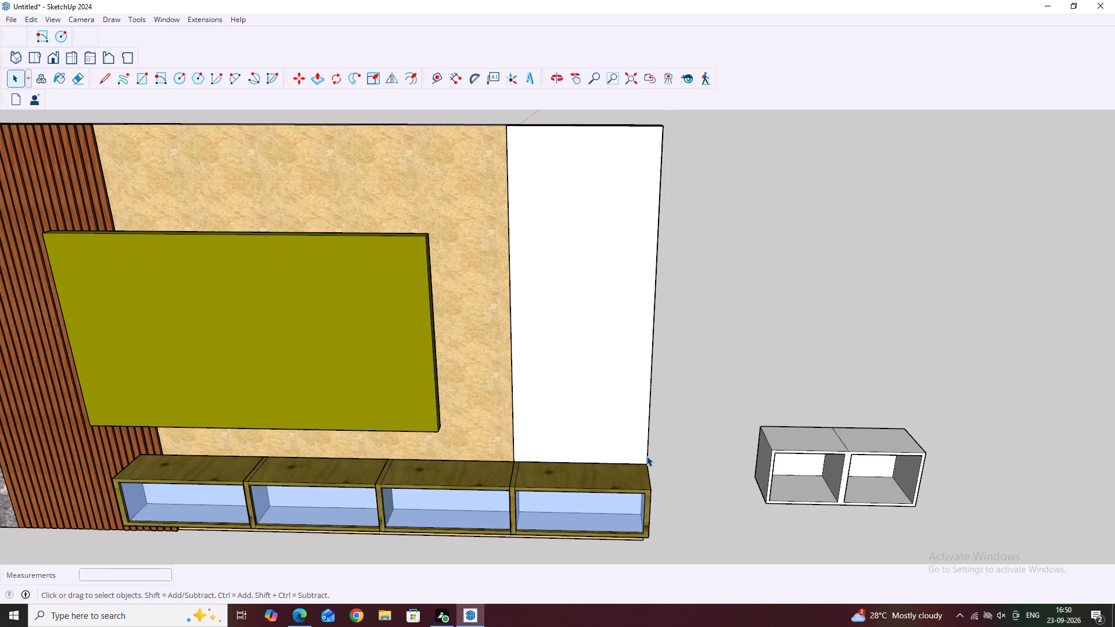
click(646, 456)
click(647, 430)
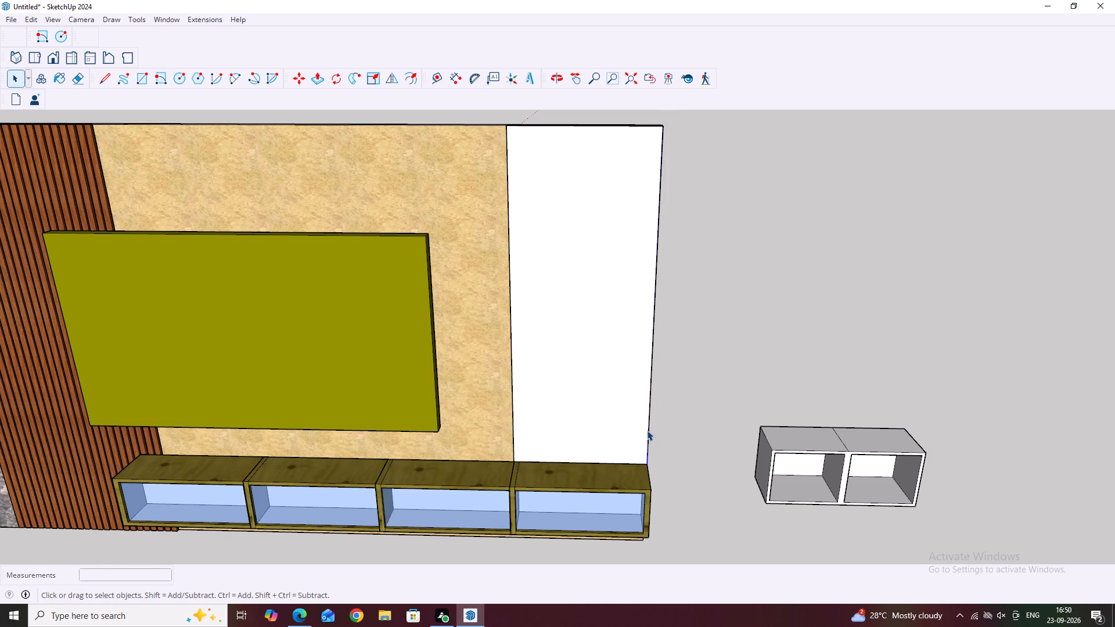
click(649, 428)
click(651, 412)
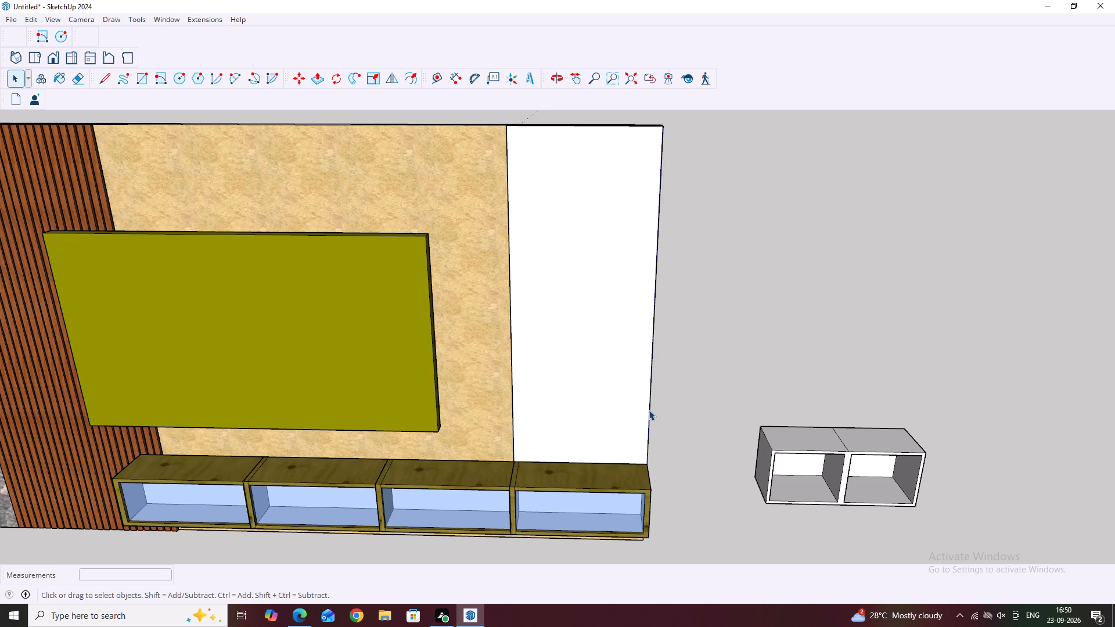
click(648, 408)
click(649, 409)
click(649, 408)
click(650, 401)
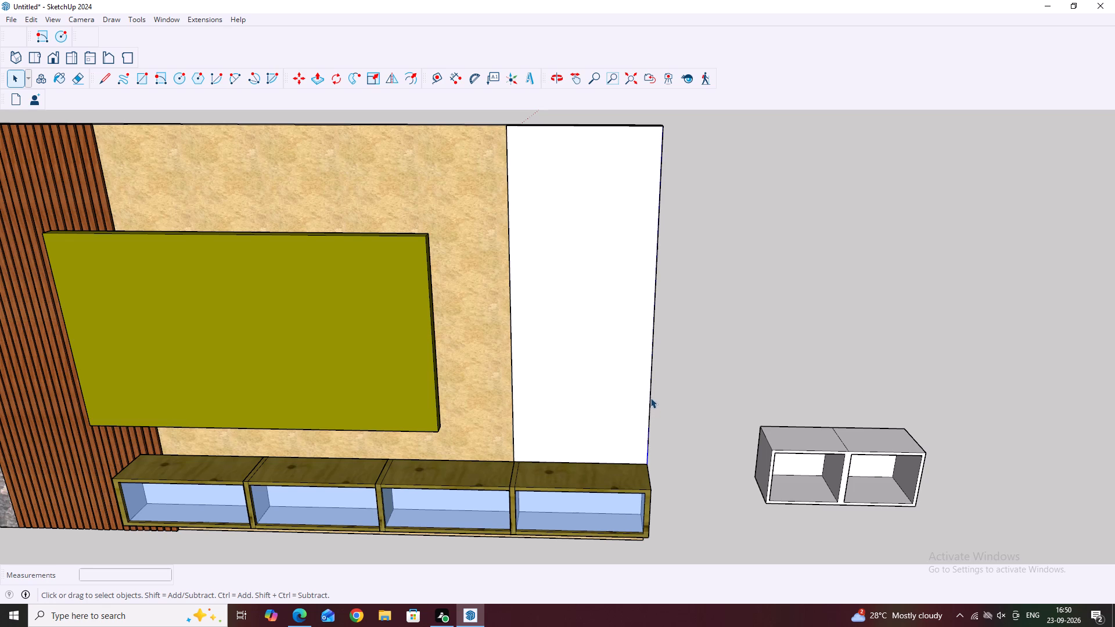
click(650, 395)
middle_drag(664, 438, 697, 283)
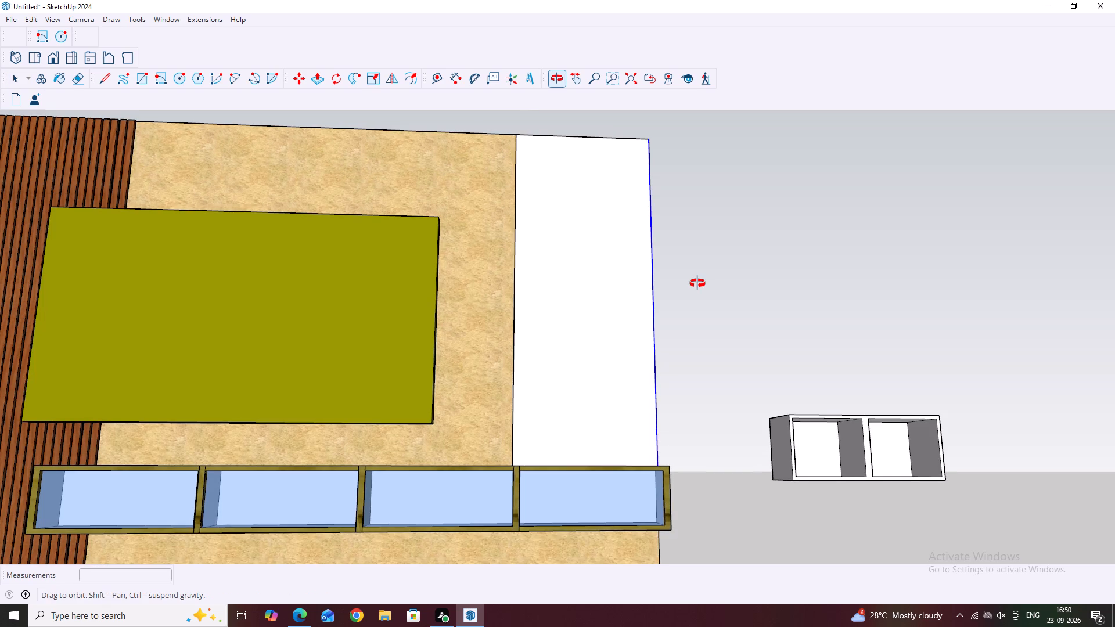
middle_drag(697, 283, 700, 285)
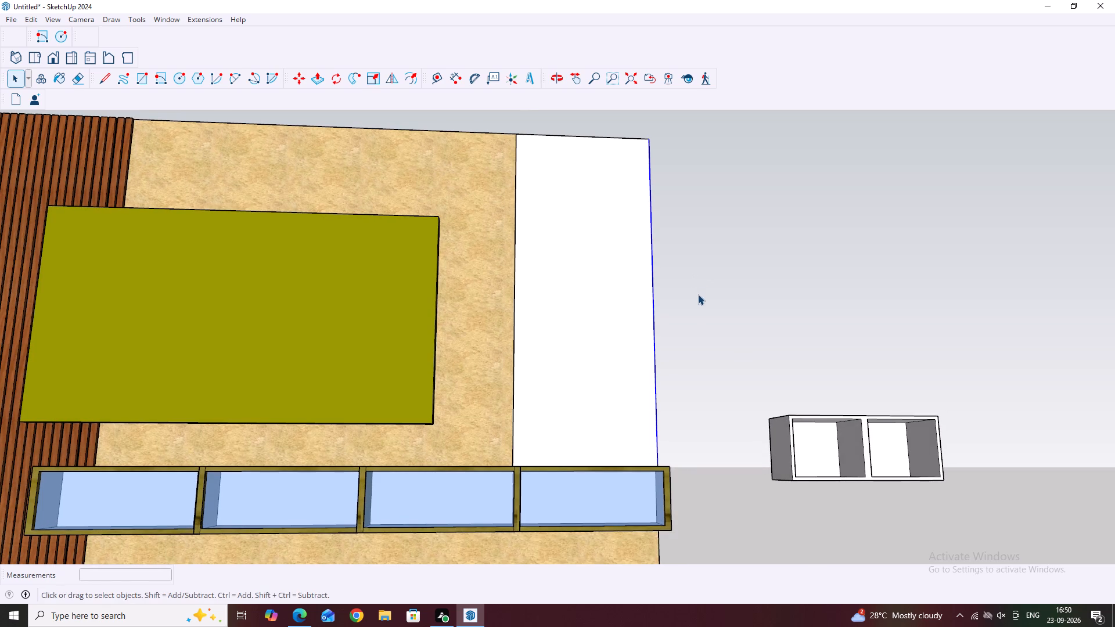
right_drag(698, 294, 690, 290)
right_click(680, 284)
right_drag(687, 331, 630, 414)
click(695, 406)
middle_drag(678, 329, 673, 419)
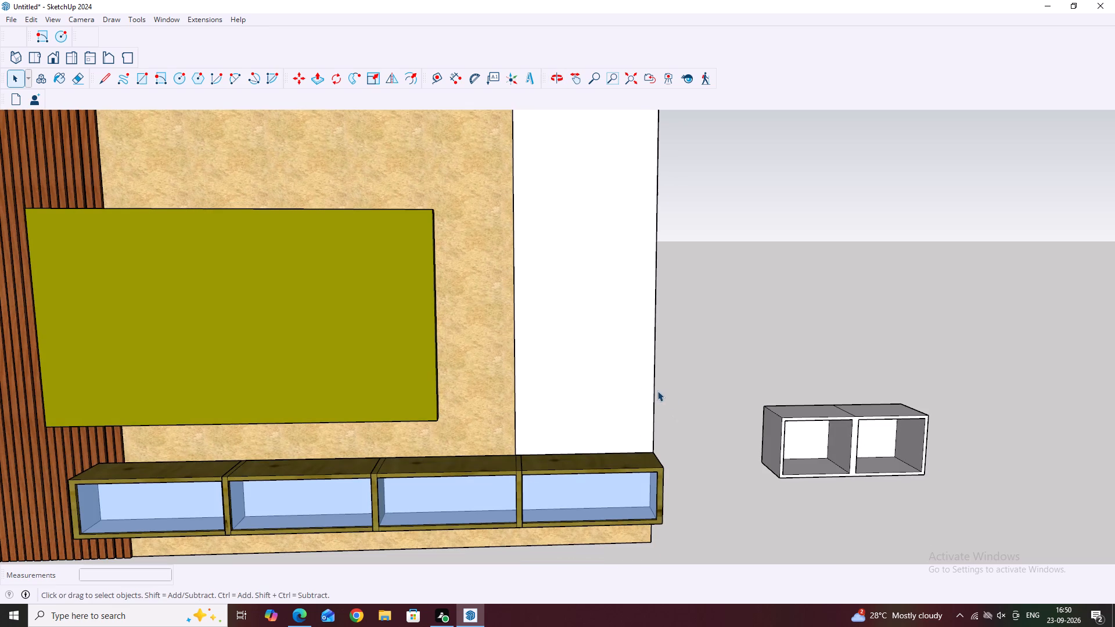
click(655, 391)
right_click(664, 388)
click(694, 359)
Select the white rectangle's outer vertical edge and open its context options.
double_click(655, 358)
click(655, 358)
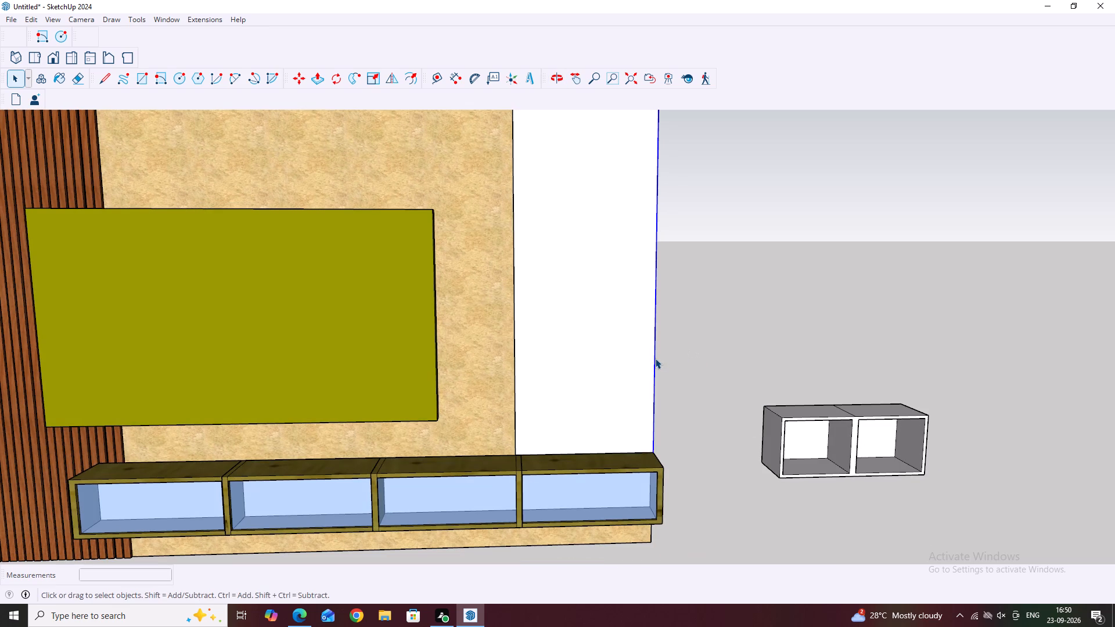
right_click(702, 346)
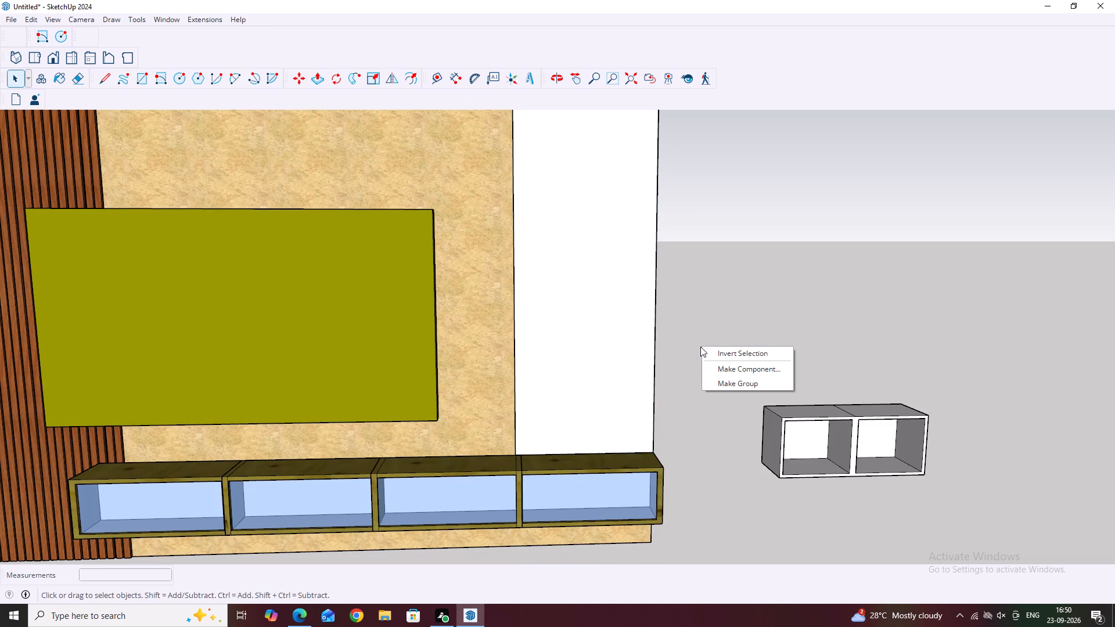
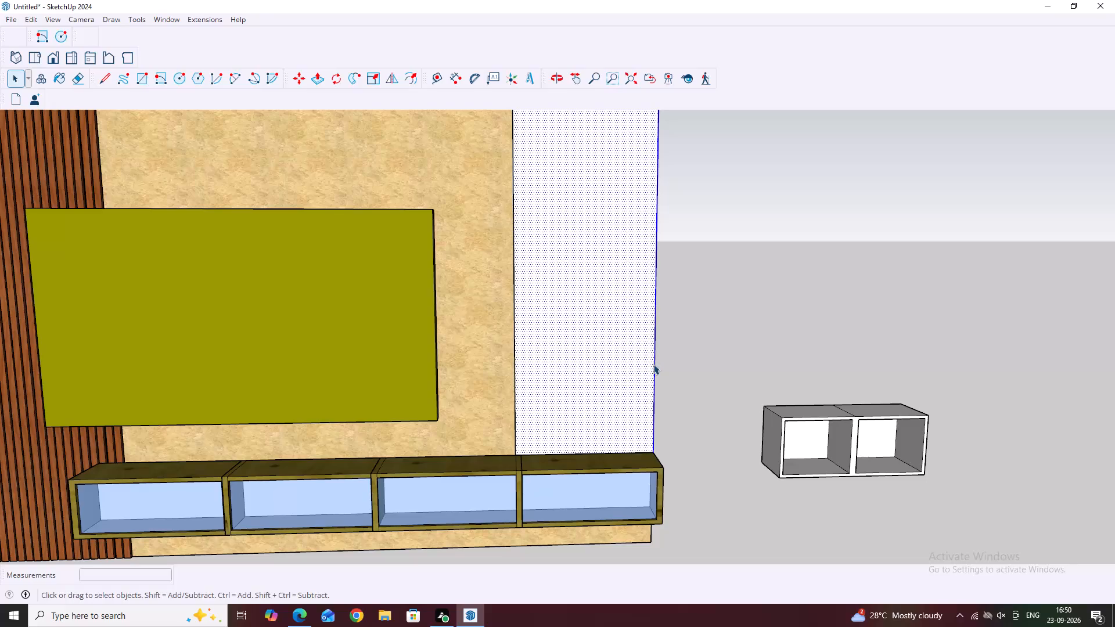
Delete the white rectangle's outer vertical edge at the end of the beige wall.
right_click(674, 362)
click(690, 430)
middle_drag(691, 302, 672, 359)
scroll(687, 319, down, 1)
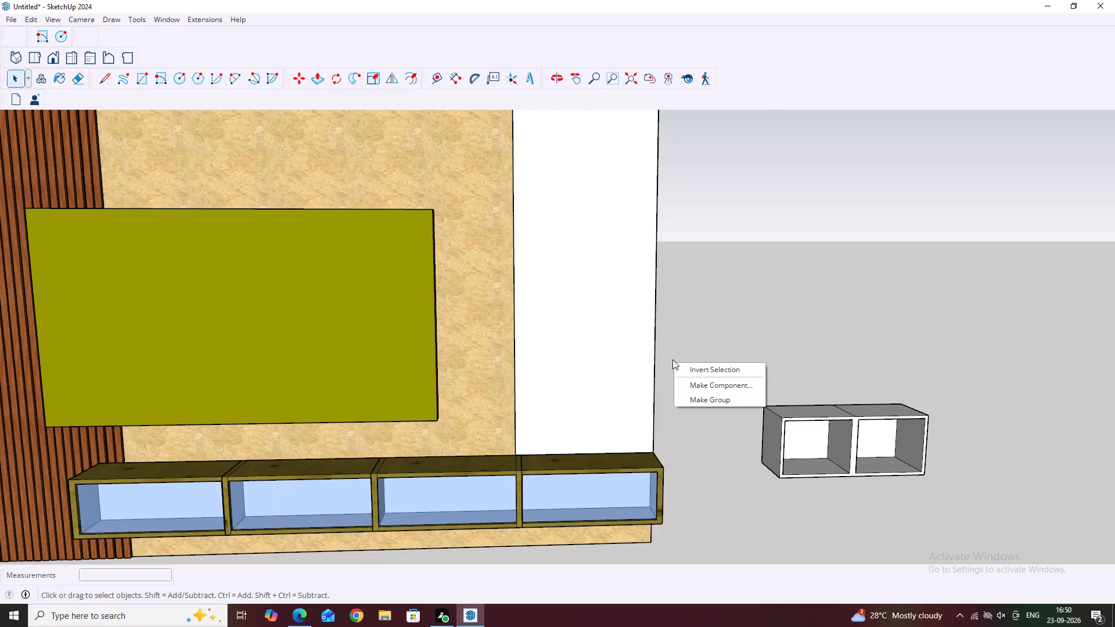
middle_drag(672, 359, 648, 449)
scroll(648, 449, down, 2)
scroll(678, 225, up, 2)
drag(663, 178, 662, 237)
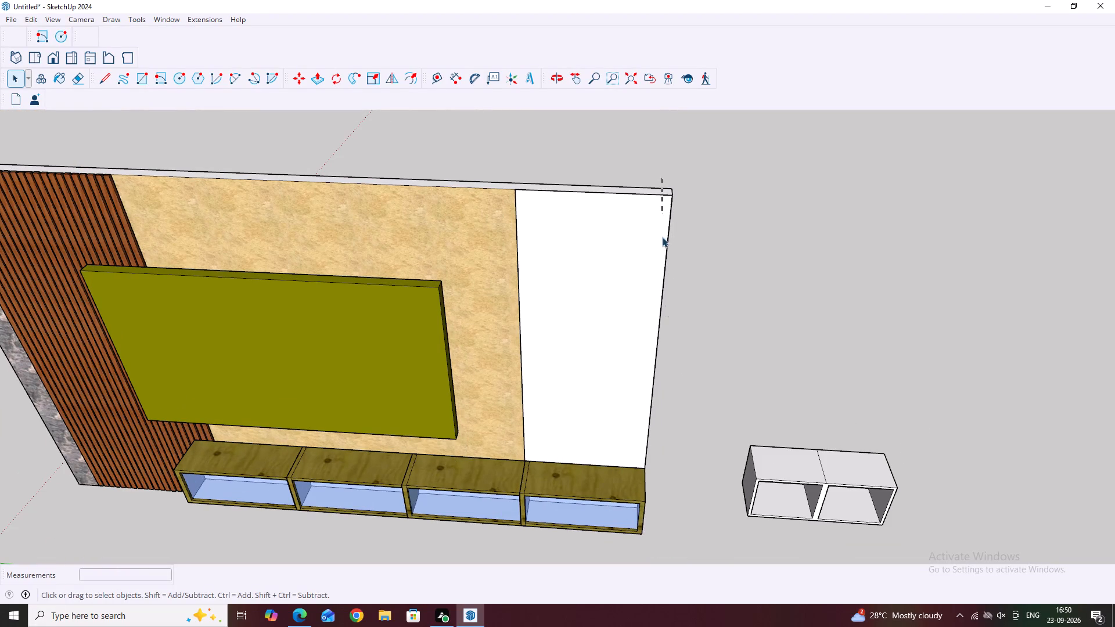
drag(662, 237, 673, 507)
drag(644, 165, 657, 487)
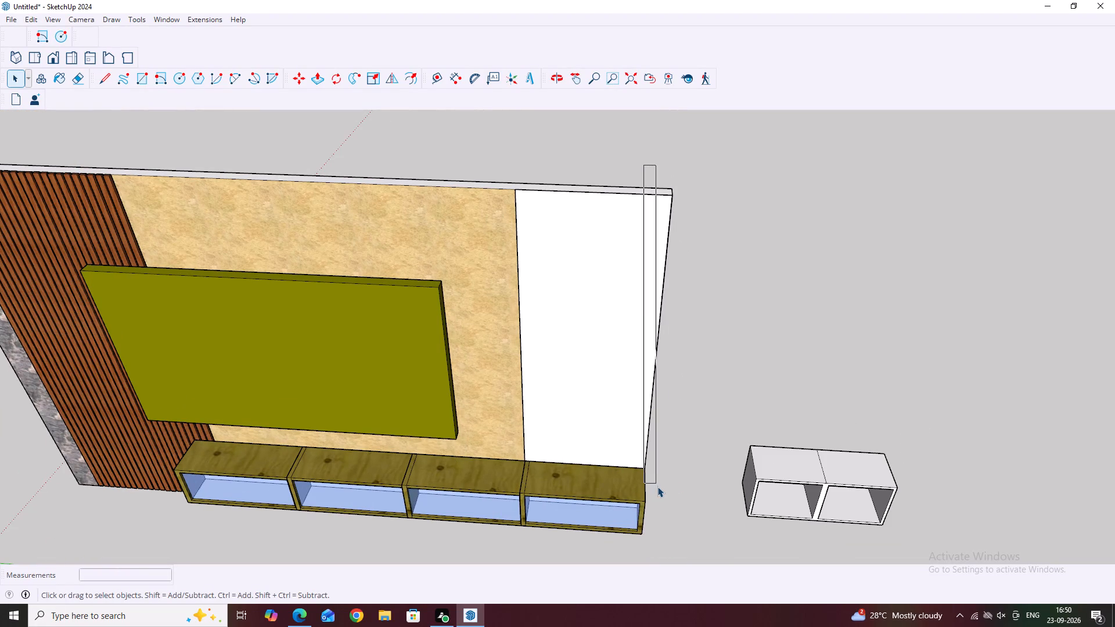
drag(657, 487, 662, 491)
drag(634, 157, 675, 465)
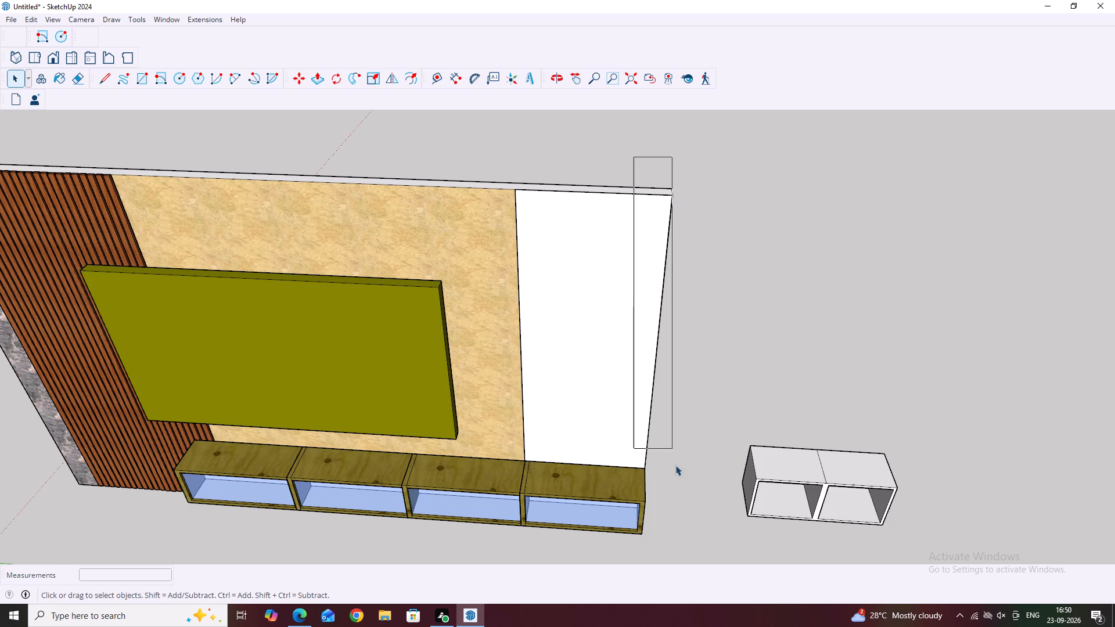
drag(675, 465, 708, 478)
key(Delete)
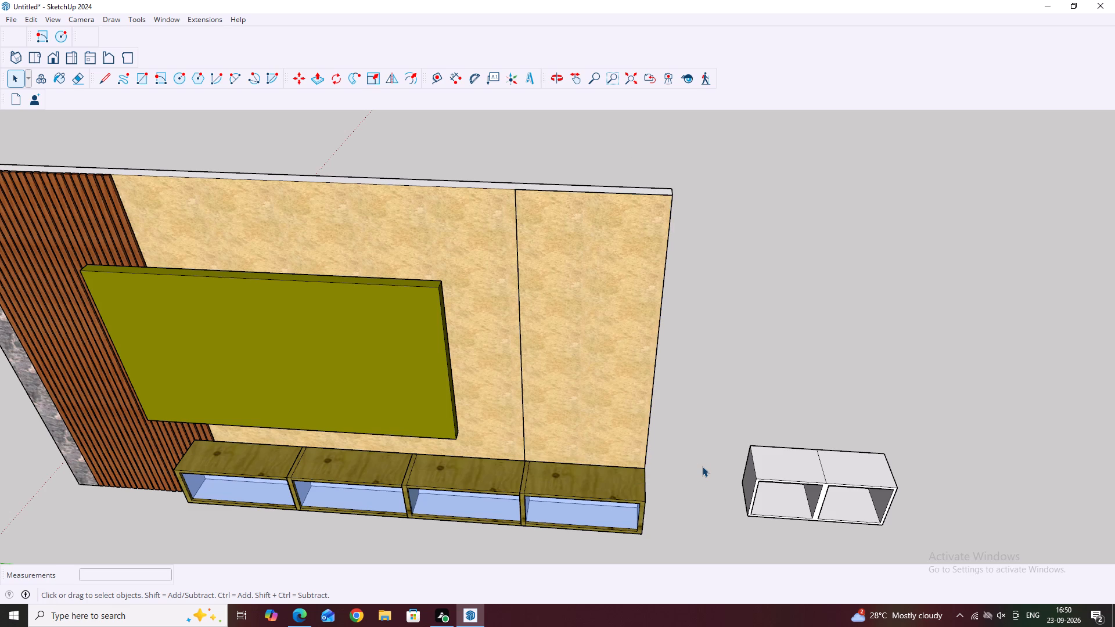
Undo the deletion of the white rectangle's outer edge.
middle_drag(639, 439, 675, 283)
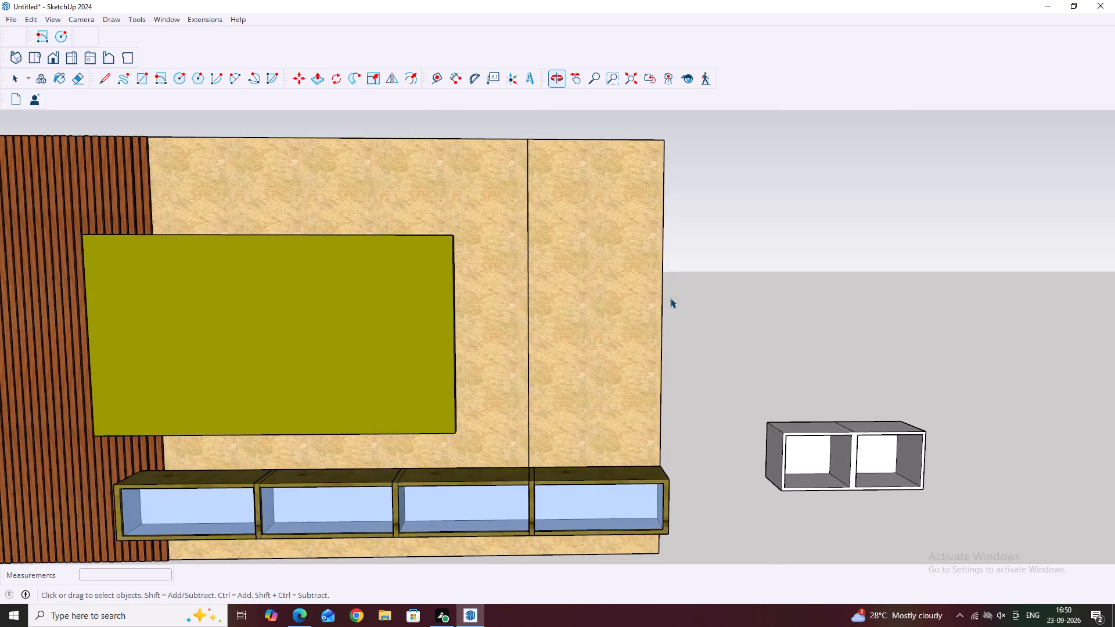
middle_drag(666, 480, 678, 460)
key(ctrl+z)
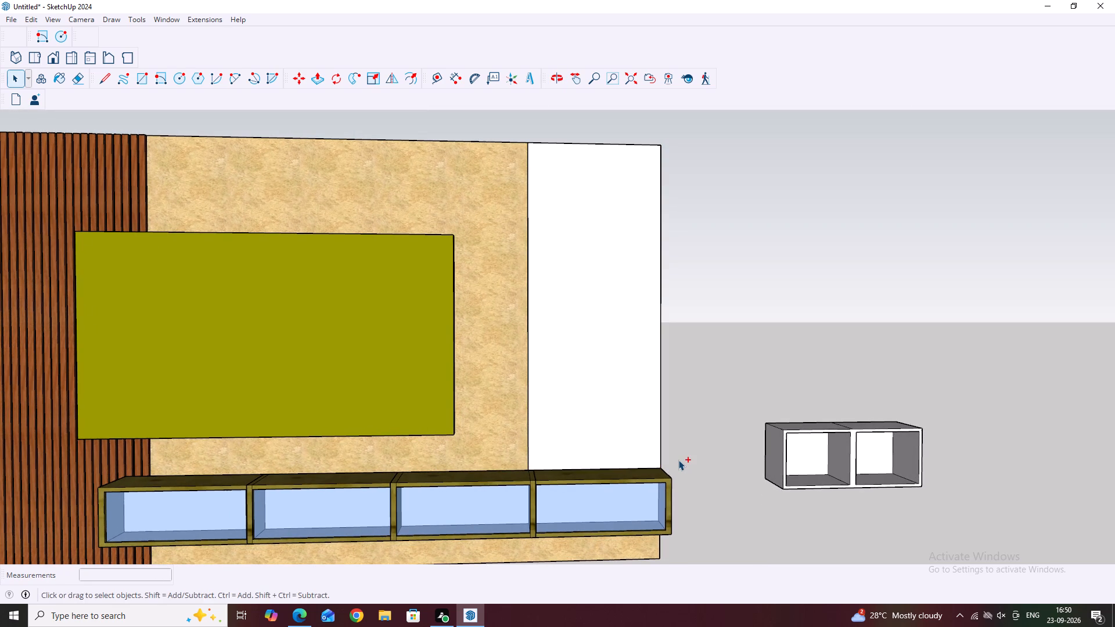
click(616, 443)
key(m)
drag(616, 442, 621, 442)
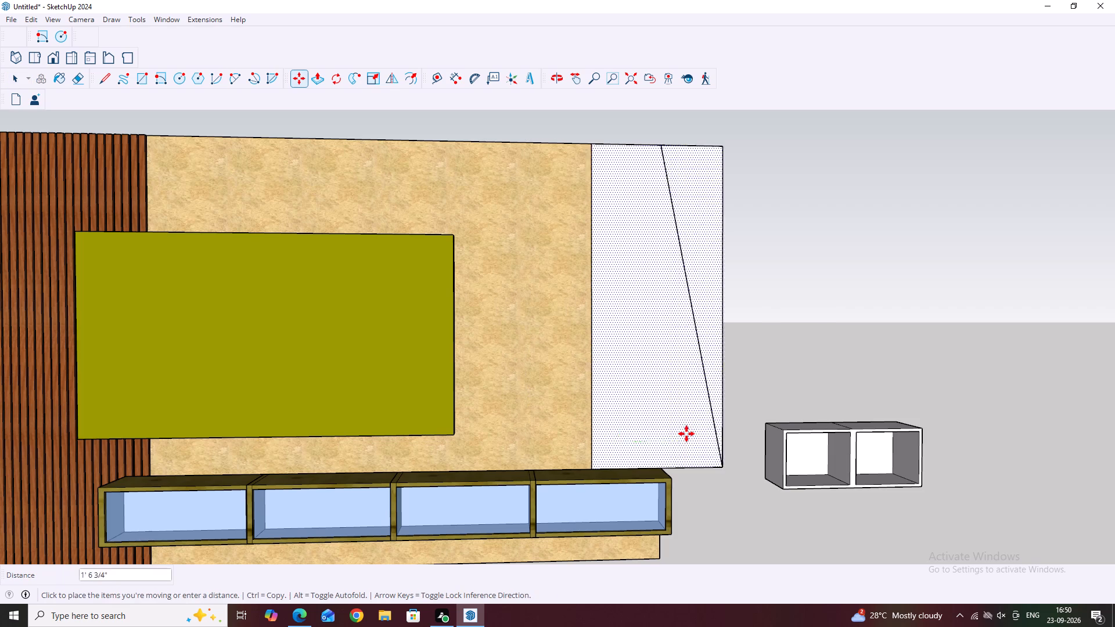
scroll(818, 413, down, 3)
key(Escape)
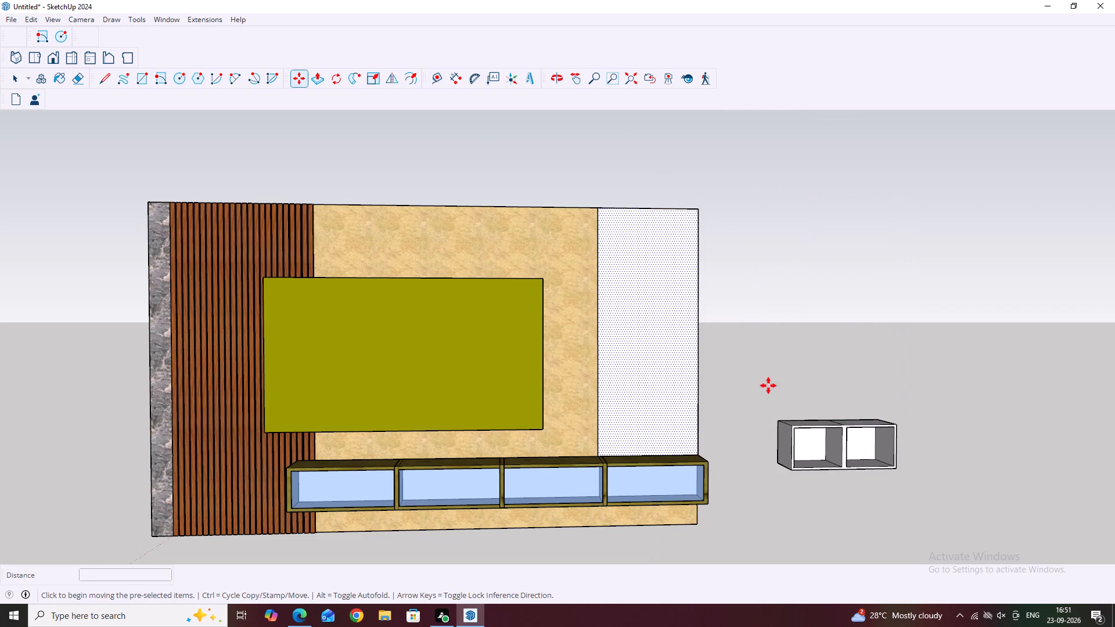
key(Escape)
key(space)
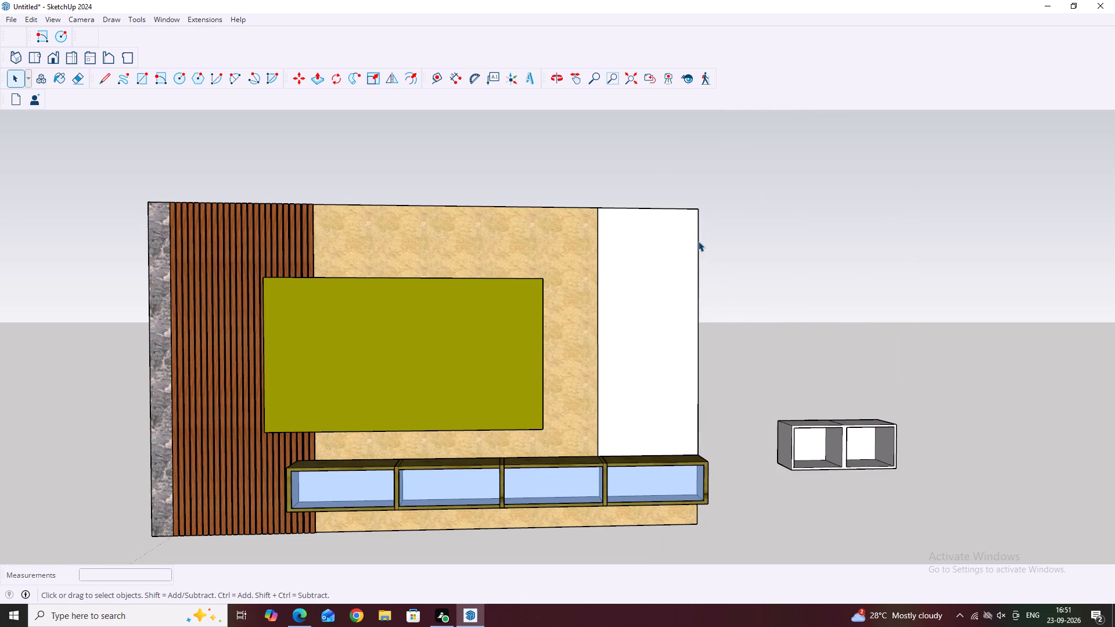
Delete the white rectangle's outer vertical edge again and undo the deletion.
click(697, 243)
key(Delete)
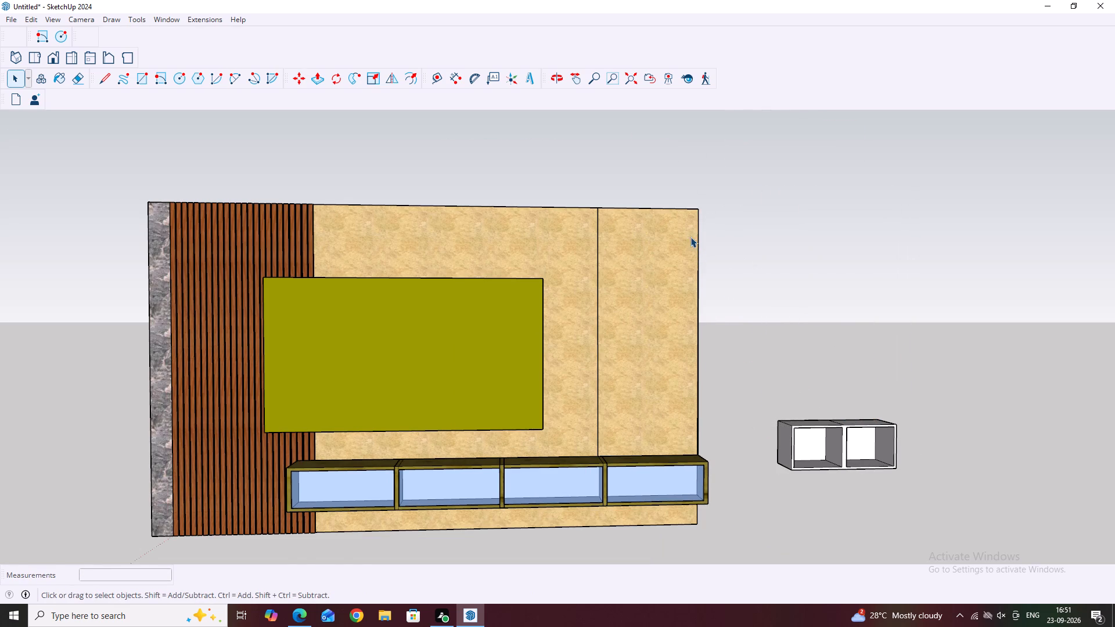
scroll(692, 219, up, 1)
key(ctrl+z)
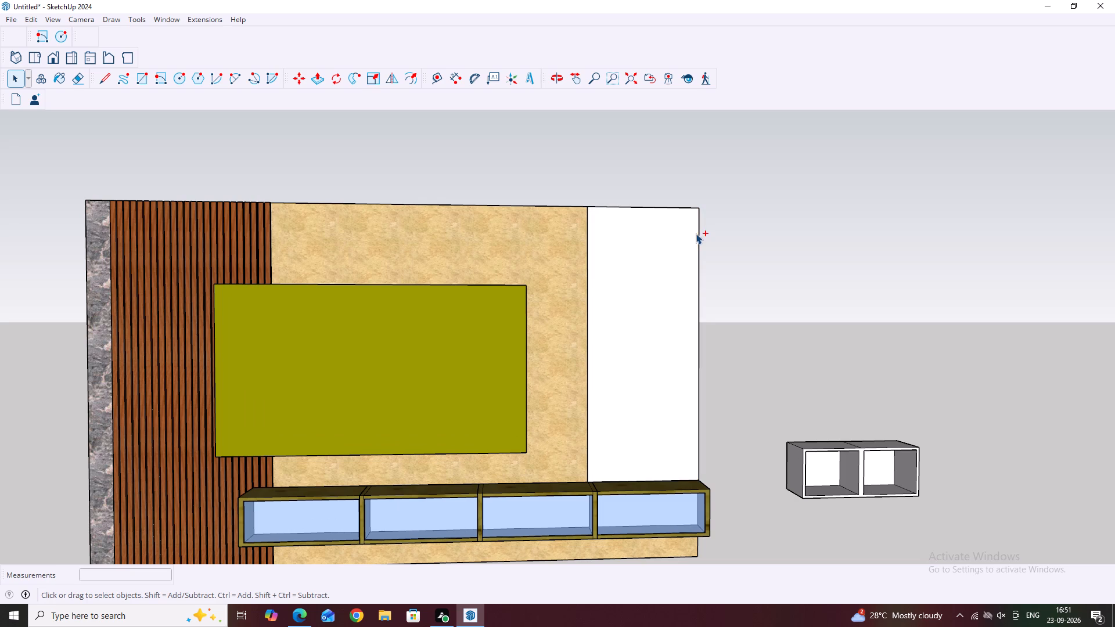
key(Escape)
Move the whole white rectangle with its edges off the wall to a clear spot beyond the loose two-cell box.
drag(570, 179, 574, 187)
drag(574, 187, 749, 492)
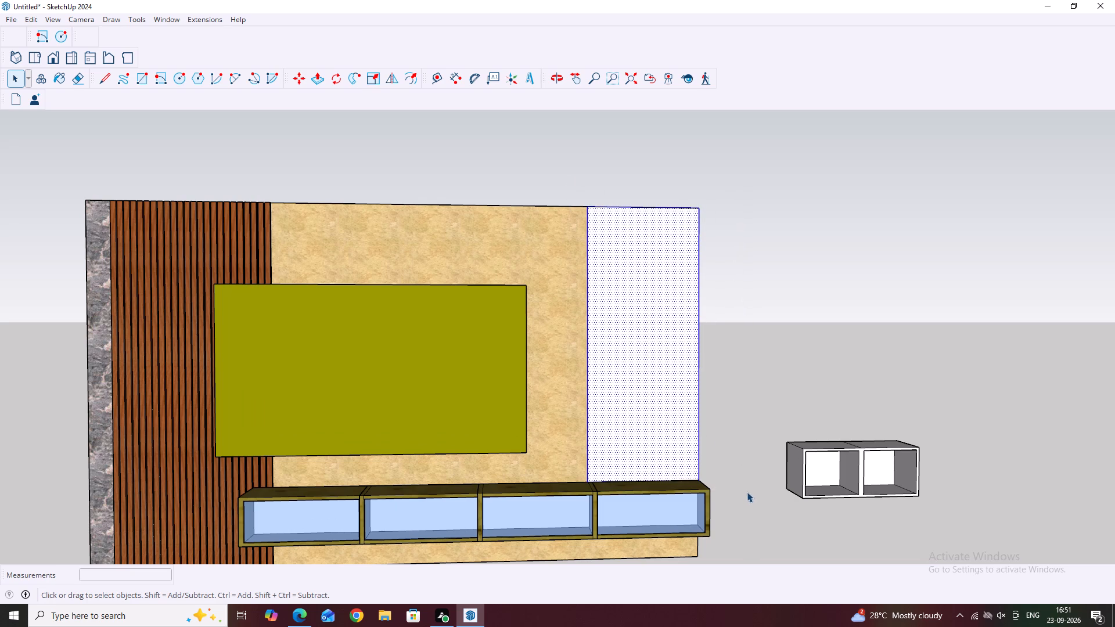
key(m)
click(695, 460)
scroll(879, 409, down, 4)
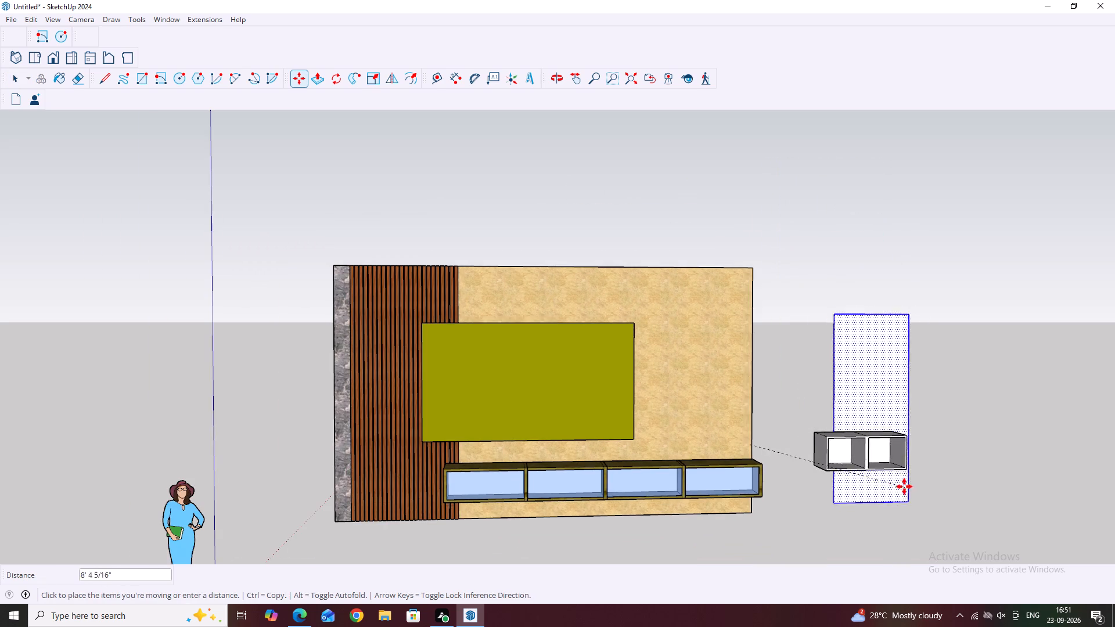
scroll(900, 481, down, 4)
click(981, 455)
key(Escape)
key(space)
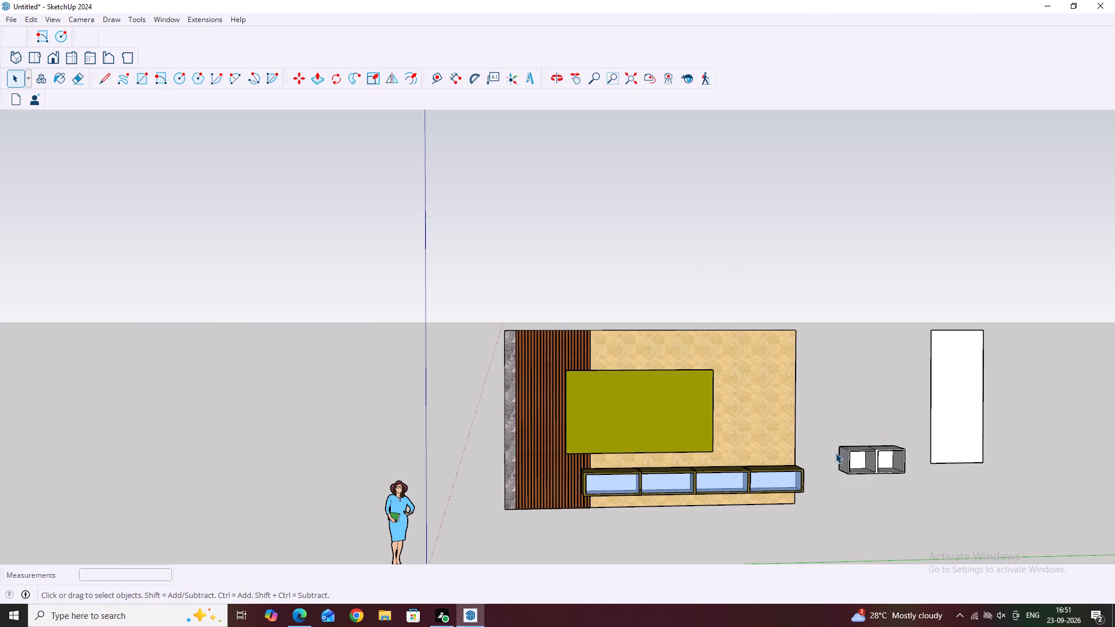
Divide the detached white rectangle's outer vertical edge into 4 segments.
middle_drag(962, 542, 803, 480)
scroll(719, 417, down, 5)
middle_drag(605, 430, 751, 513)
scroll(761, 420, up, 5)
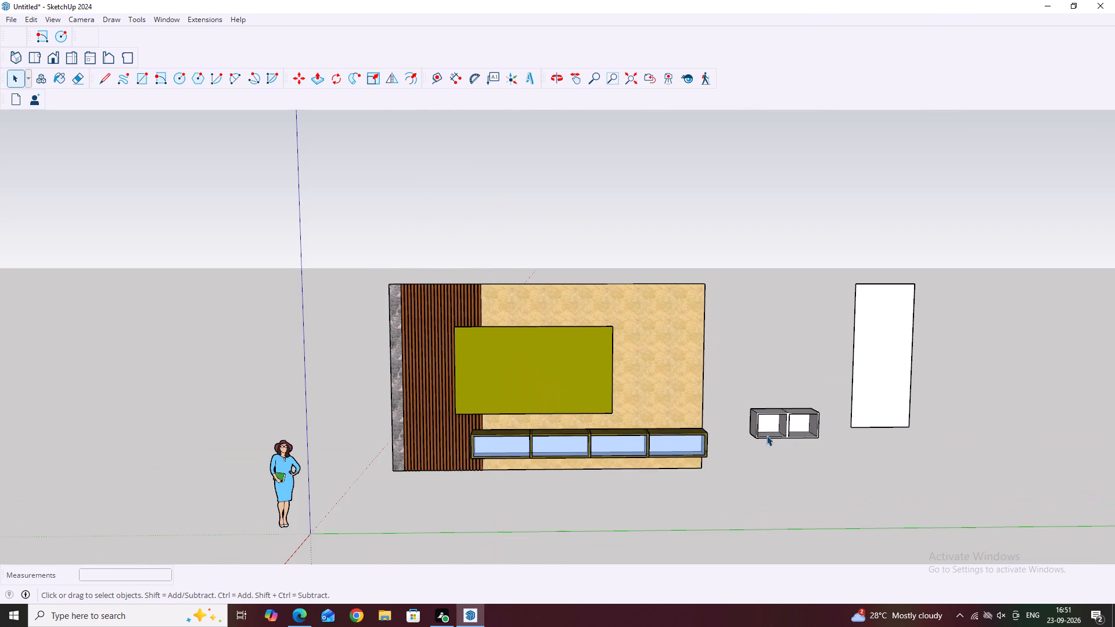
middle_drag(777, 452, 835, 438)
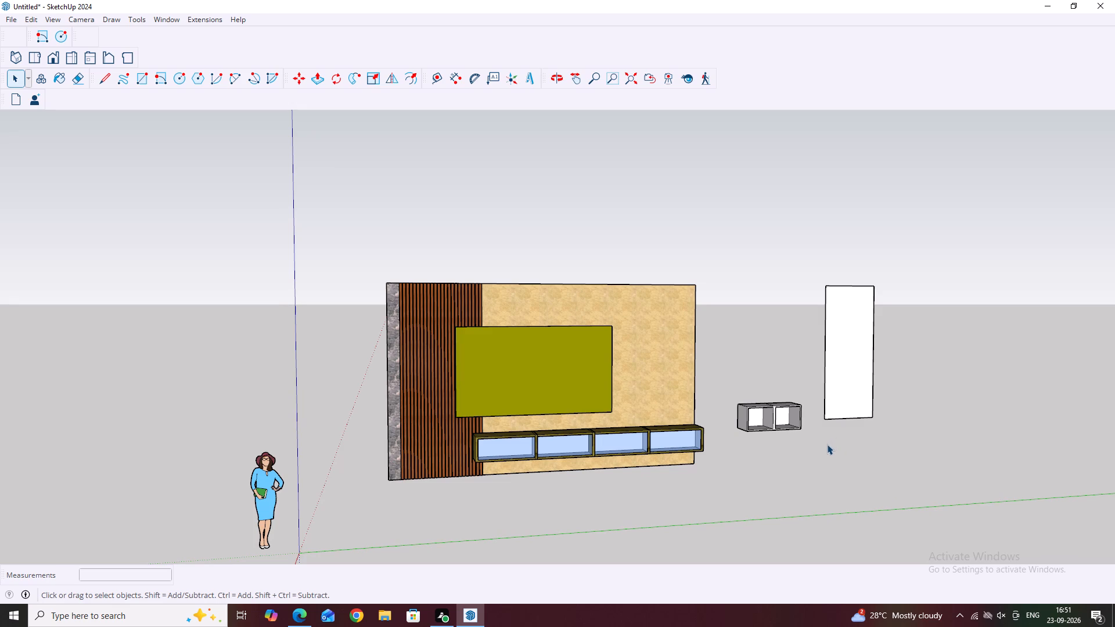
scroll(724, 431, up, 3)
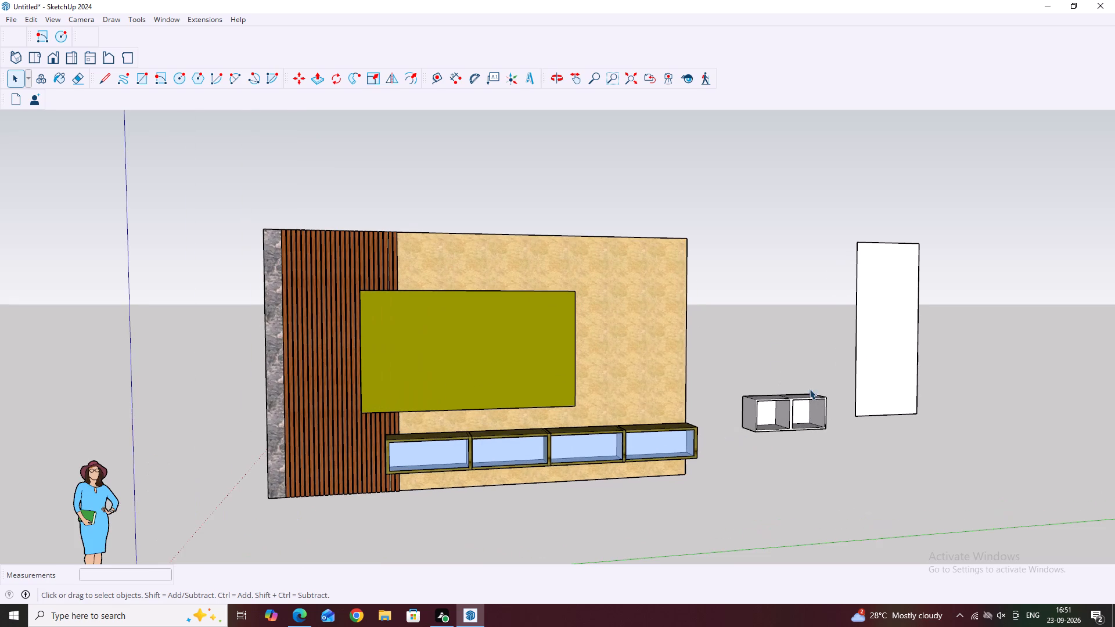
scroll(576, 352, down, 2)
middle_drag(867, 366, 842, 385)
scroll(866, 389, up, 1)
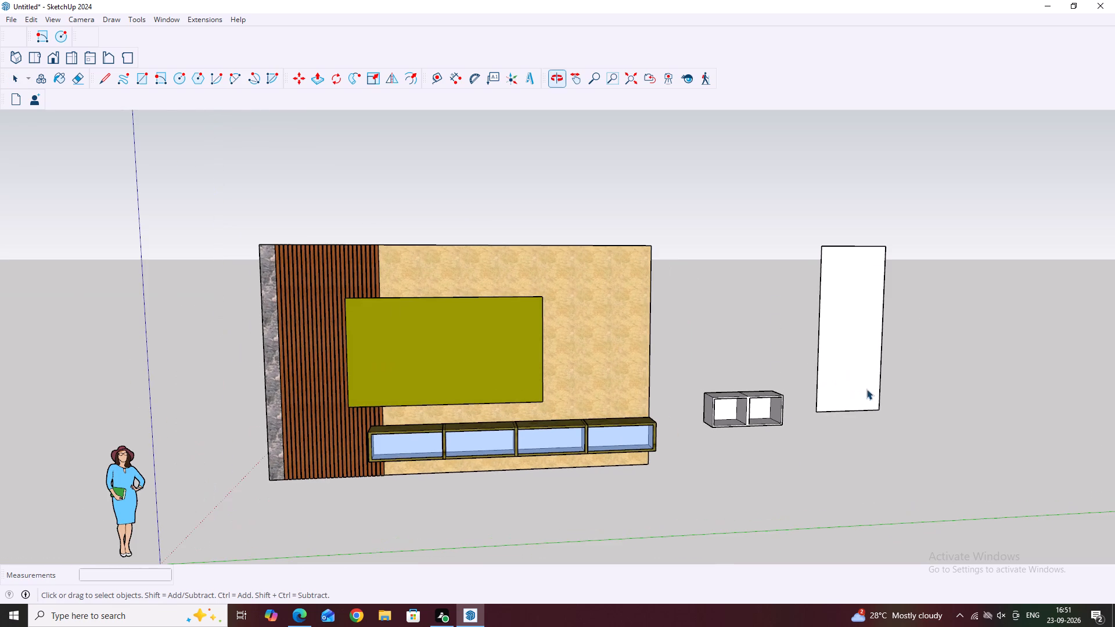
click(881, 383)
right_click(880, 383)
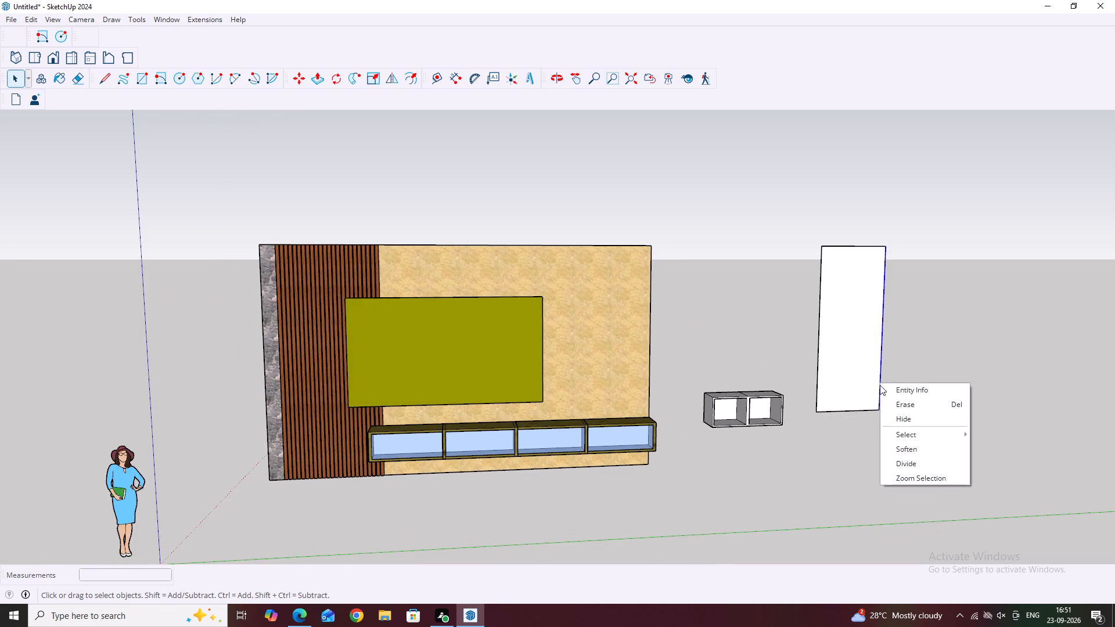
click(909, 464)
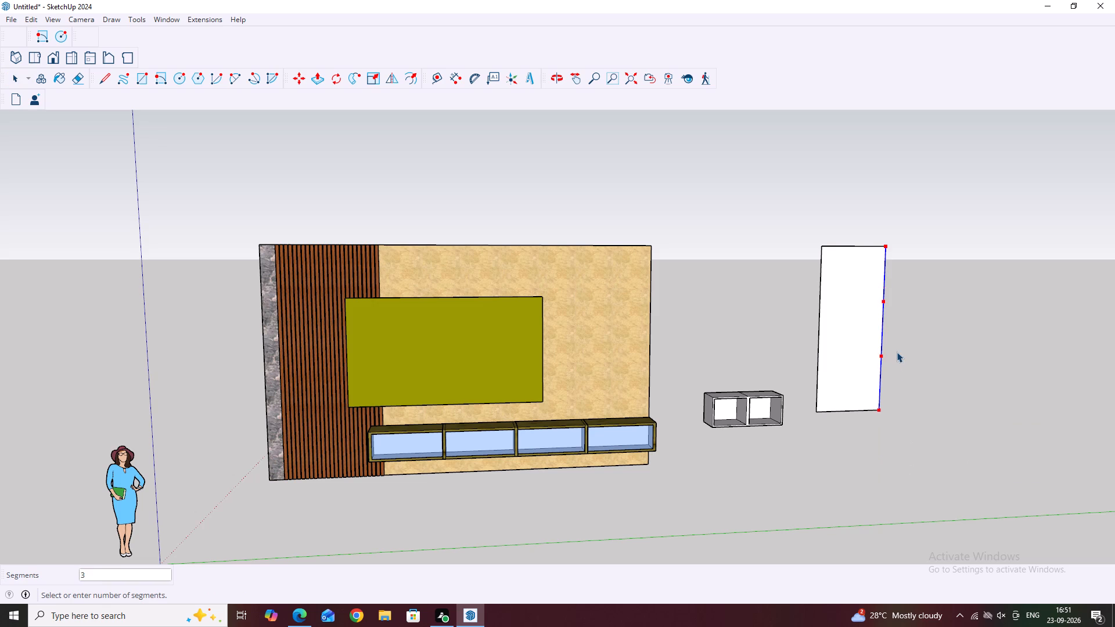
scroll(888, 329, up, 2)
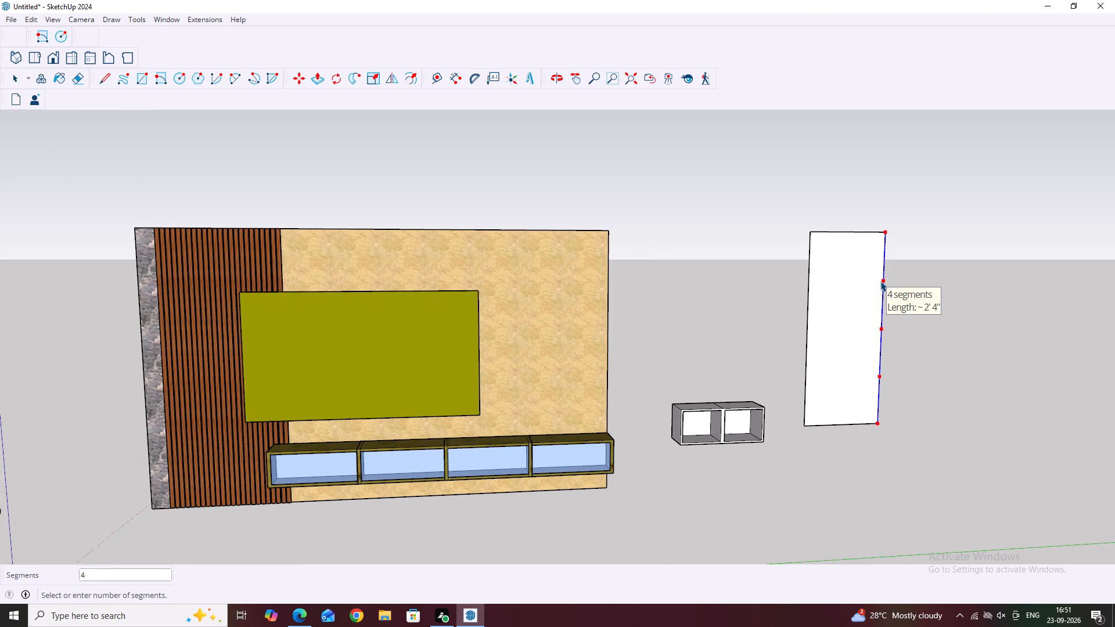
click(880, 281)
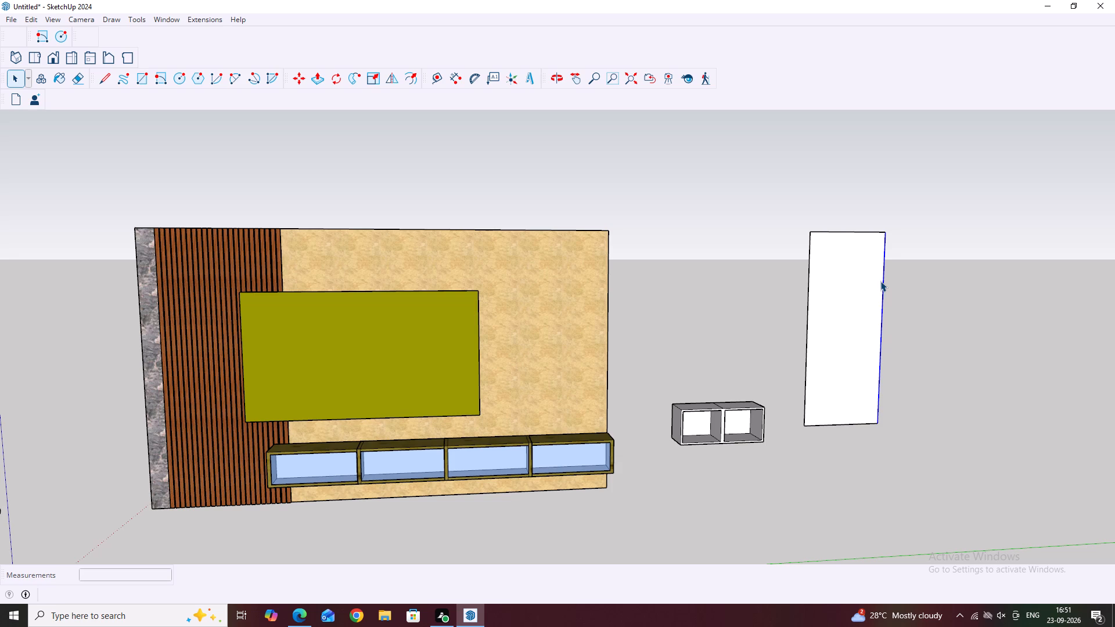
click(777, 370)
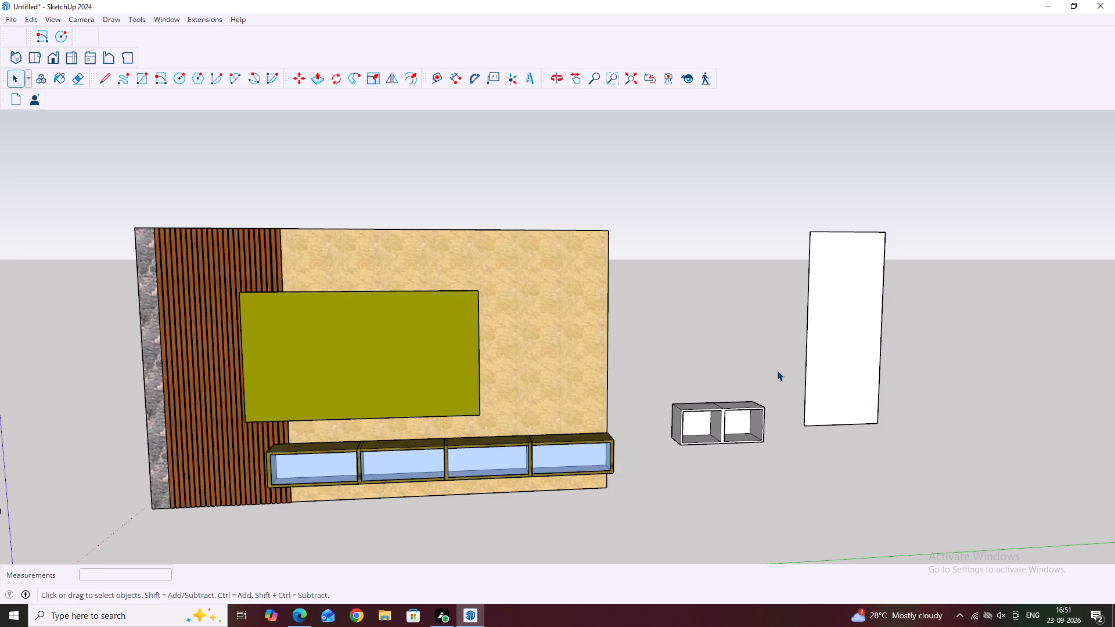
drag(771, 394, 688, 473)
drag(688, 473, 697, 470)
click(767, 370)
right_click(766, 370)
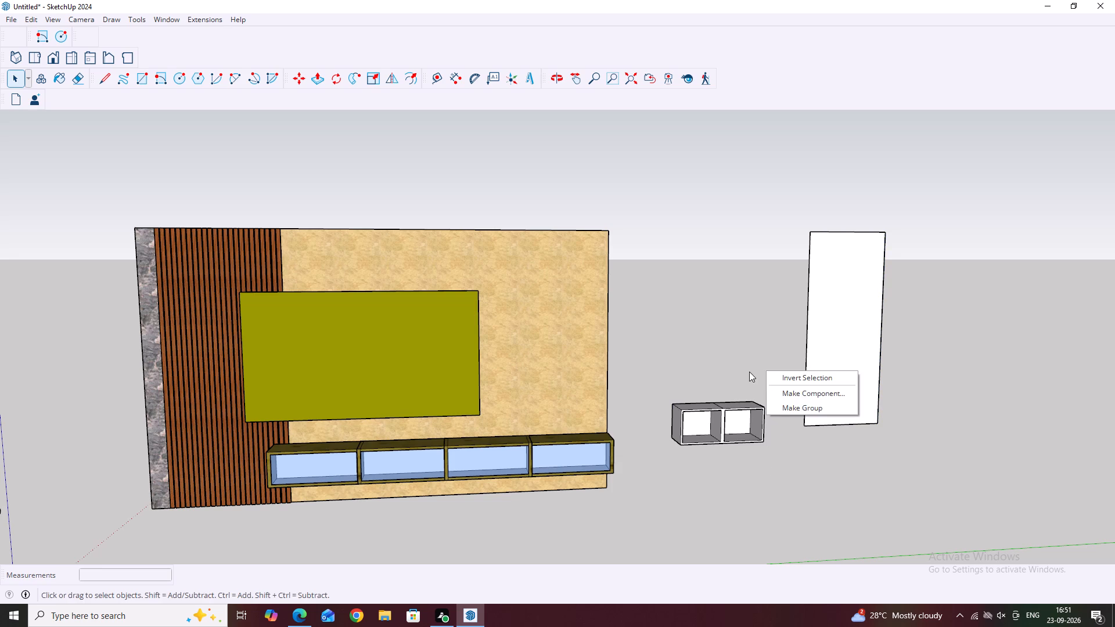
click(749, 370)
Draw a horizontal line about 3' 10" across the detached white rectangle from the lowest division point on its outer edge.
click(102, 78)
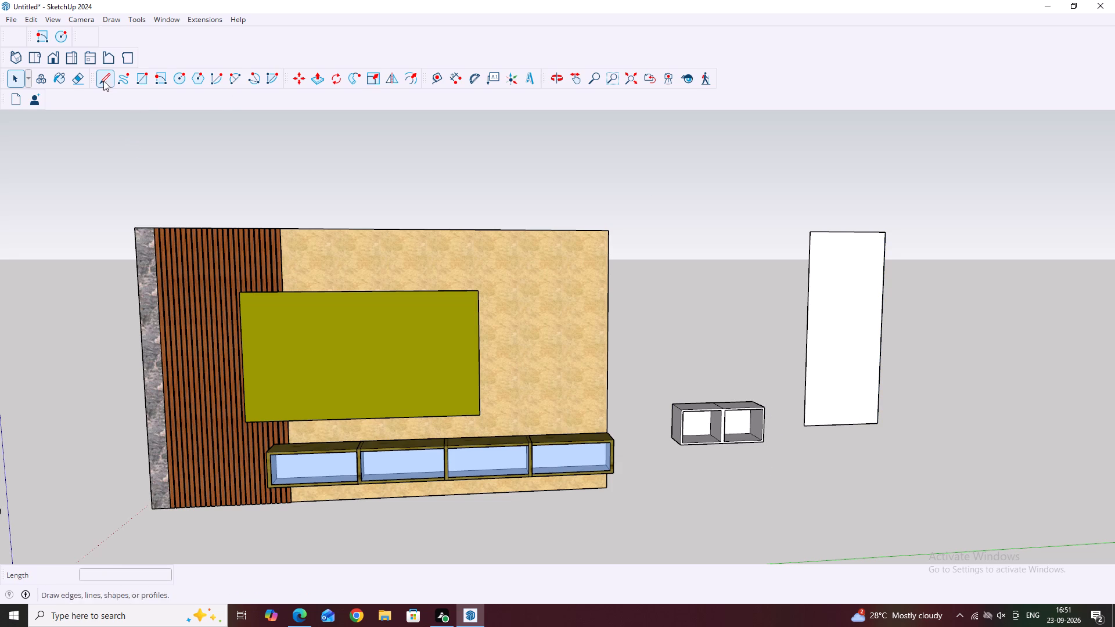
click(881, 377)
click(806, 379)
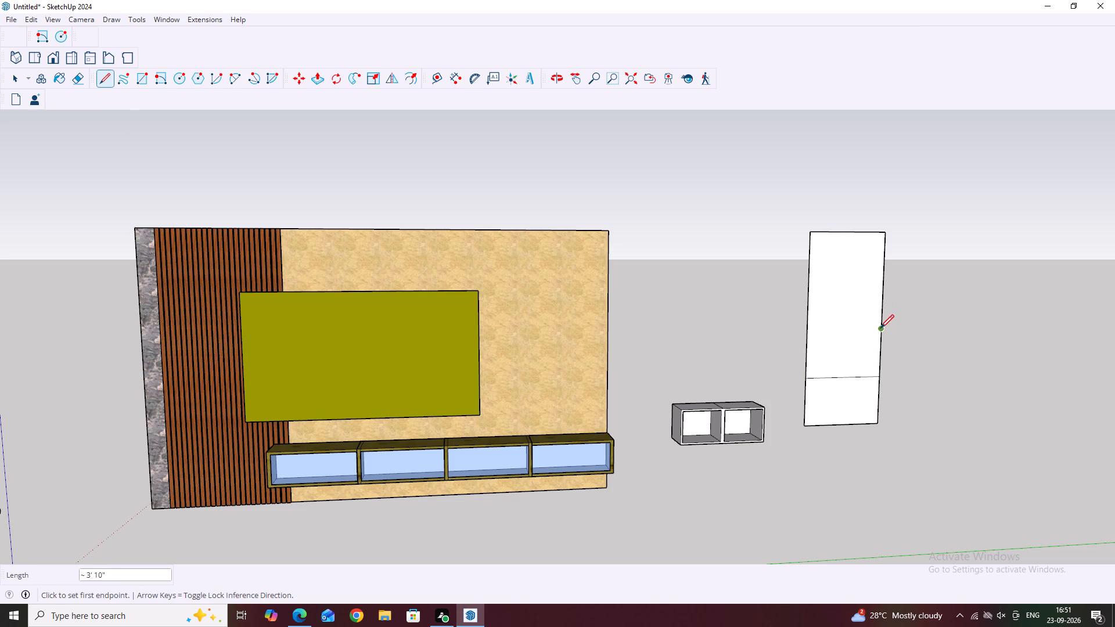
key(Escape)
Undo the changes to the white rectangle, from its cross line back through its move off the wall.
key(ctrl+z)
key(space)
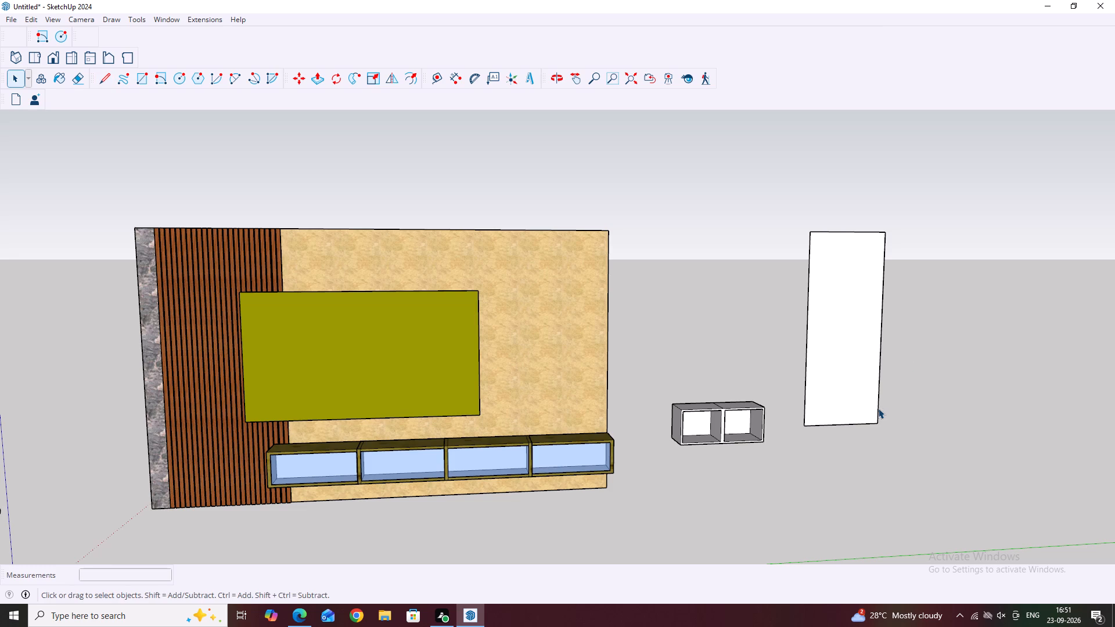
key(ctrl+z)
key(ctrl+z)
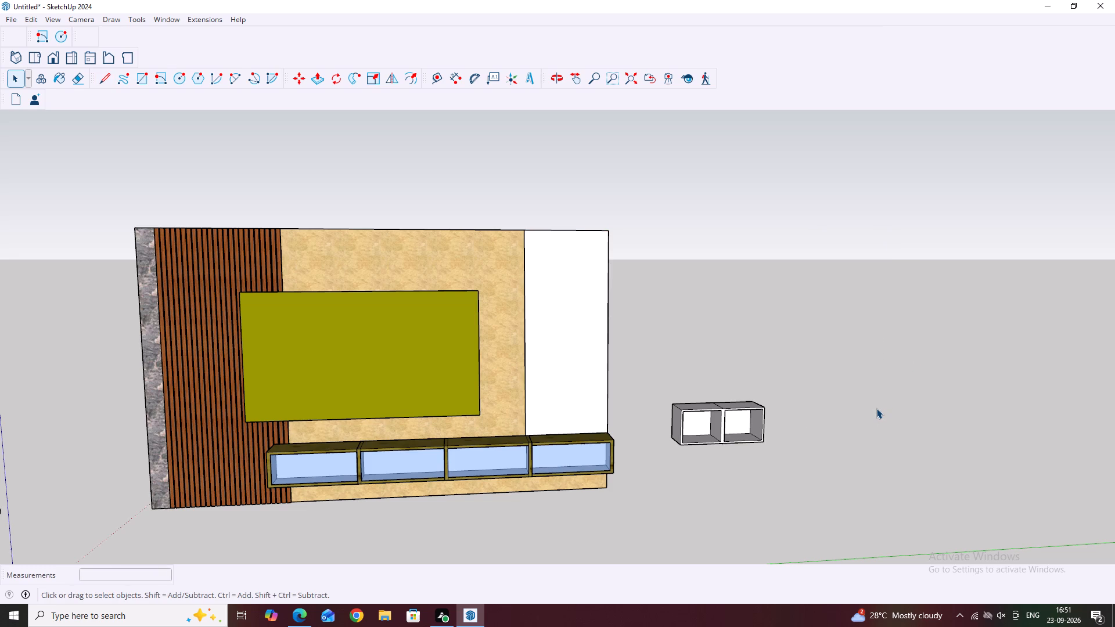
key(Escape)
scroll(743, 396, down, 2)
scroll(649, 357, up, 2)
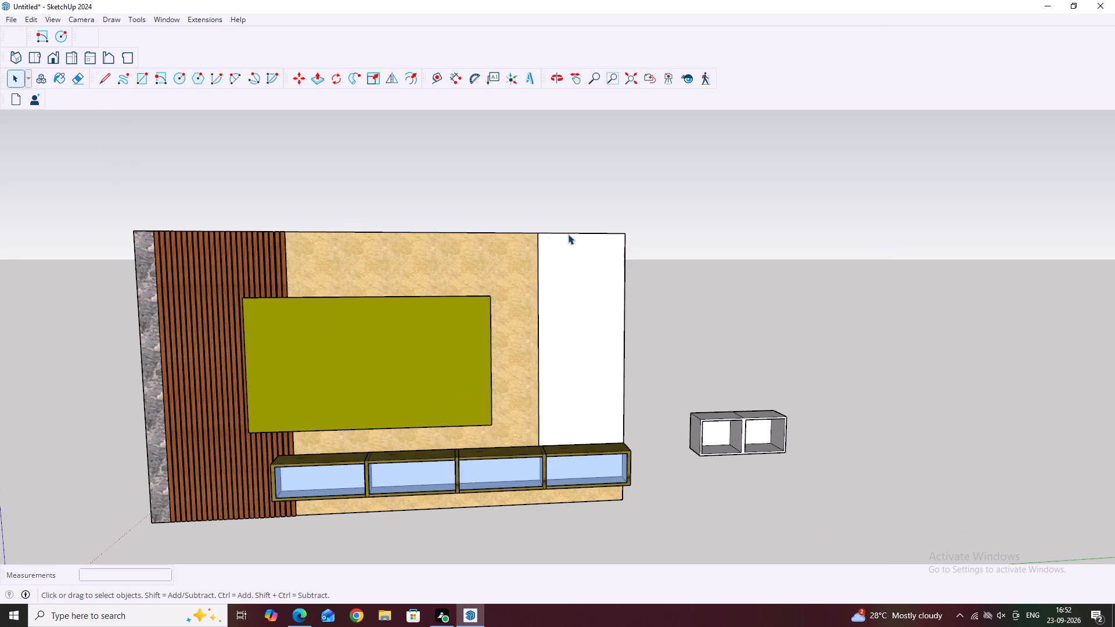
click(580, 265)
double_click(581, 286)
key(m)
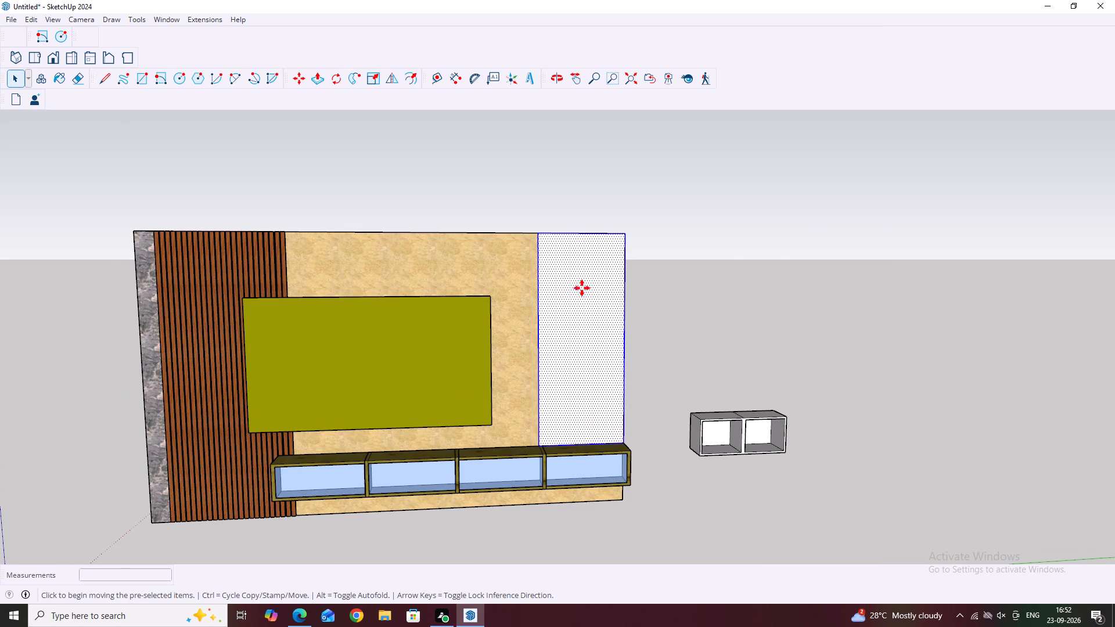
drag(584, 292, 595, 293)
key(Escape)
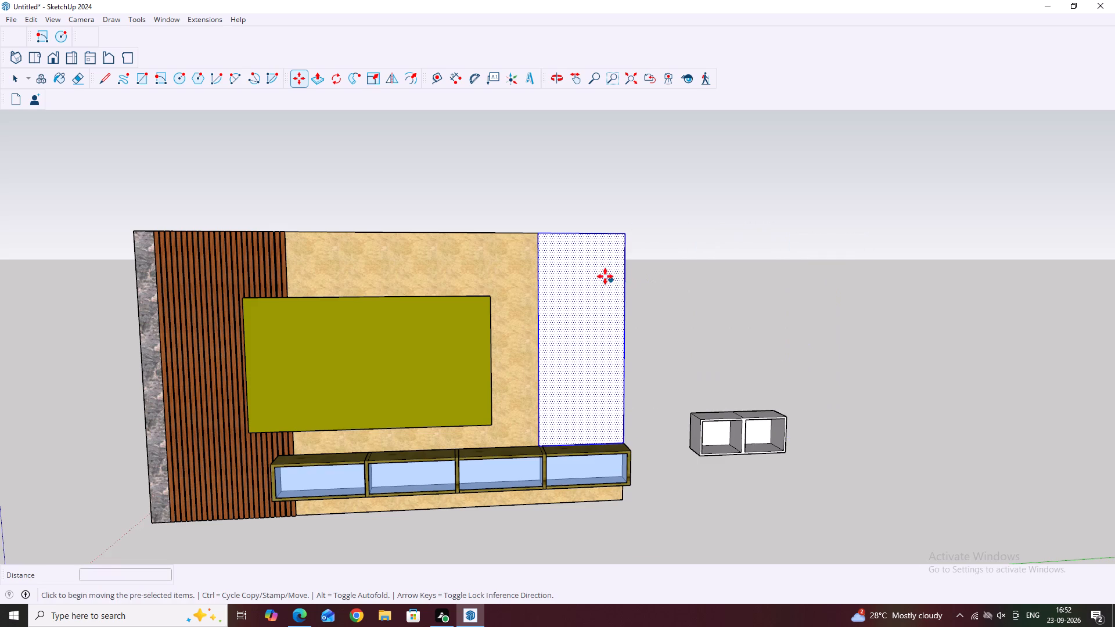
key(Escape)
Move the whole white rectangle with its edges off the wall to a clear spot beyond the loose two-cell box.
key(space)
drag(521, 188, 646, 443)
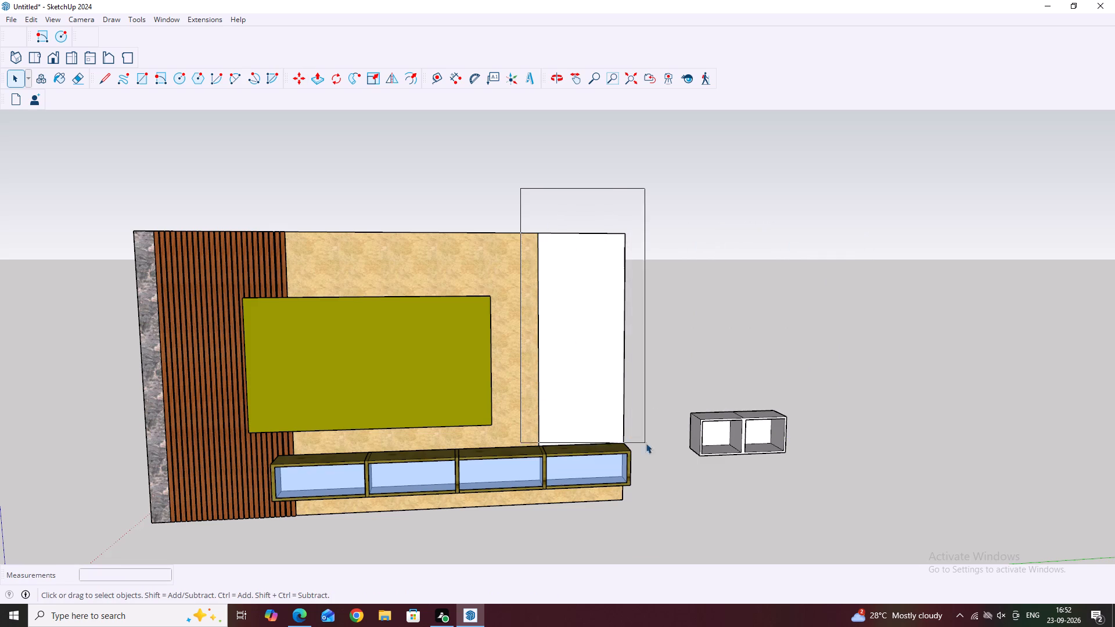
drag(646, 443, 656, 453)
key(m)
drag(621, 437, 628, 436)
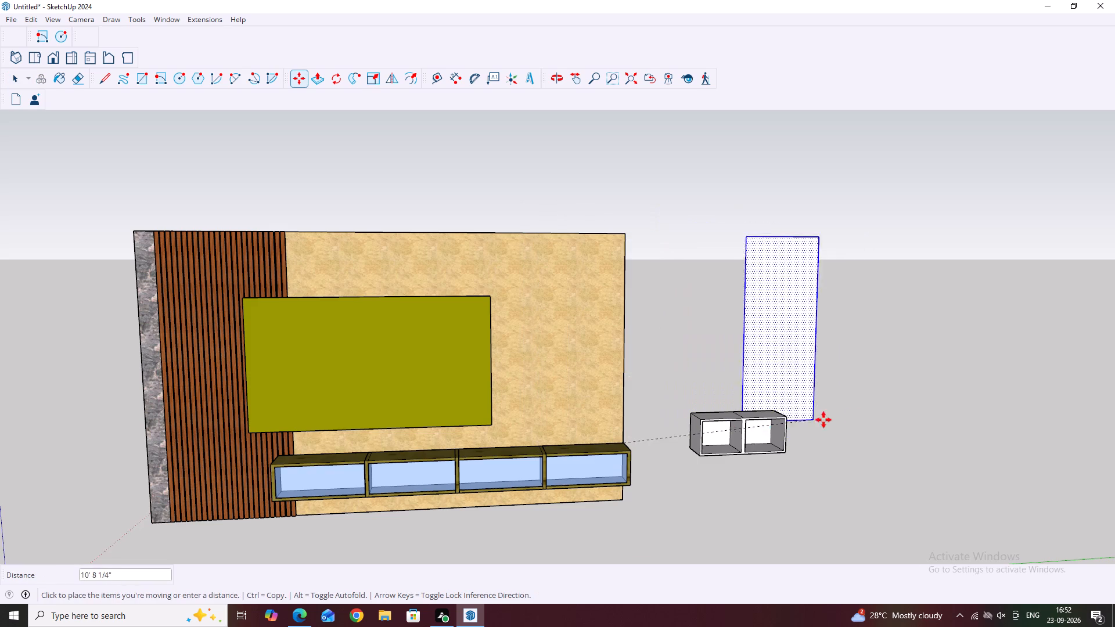
click(888, 452)
key(Escape)
key(space)
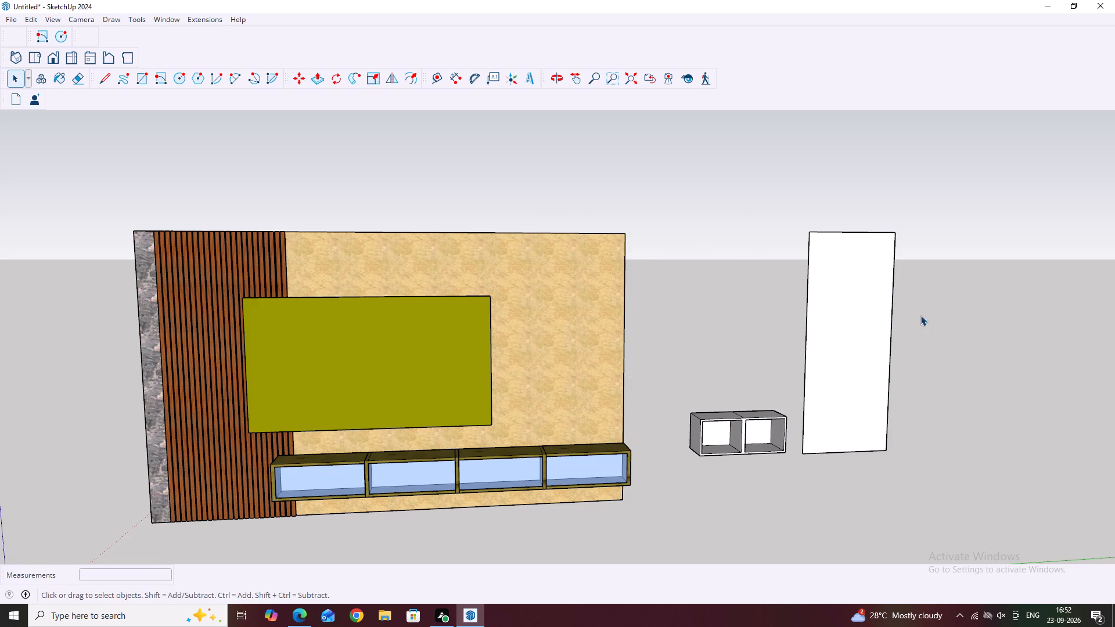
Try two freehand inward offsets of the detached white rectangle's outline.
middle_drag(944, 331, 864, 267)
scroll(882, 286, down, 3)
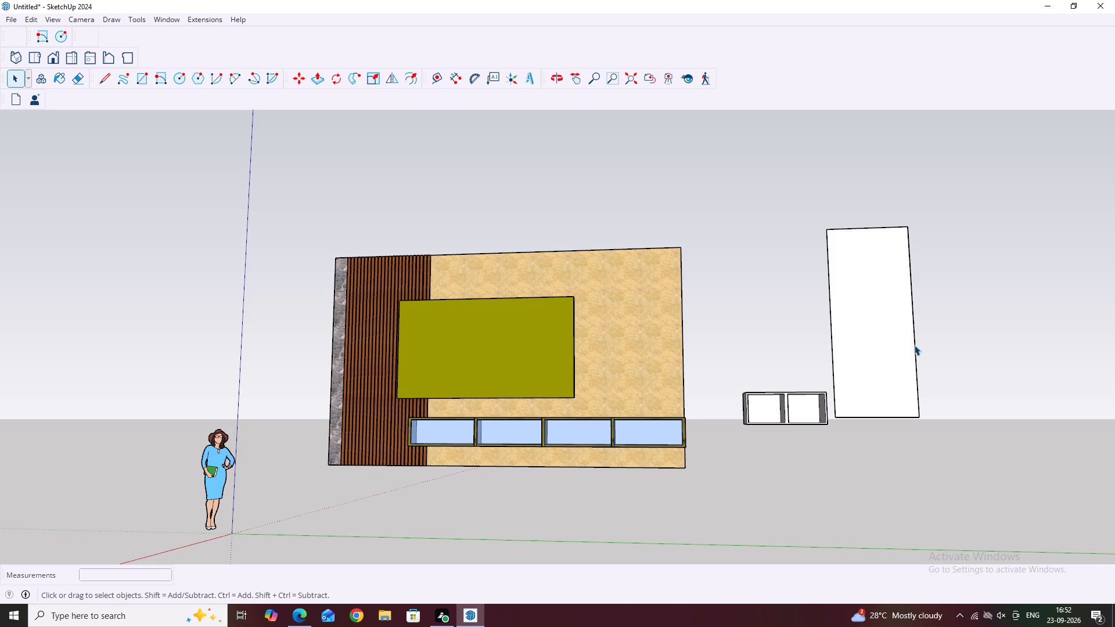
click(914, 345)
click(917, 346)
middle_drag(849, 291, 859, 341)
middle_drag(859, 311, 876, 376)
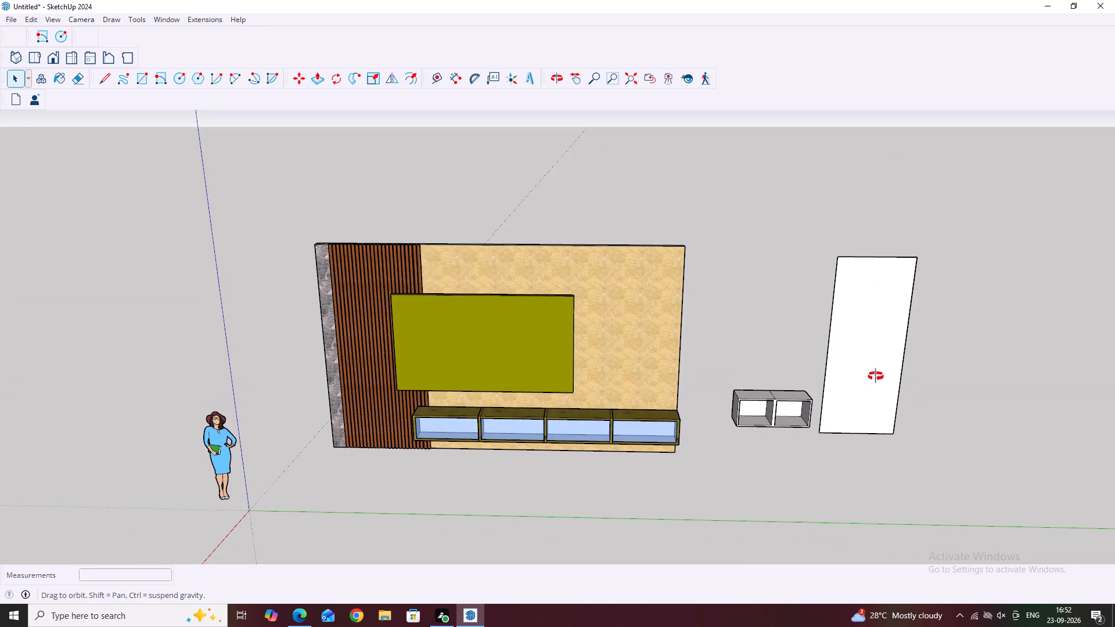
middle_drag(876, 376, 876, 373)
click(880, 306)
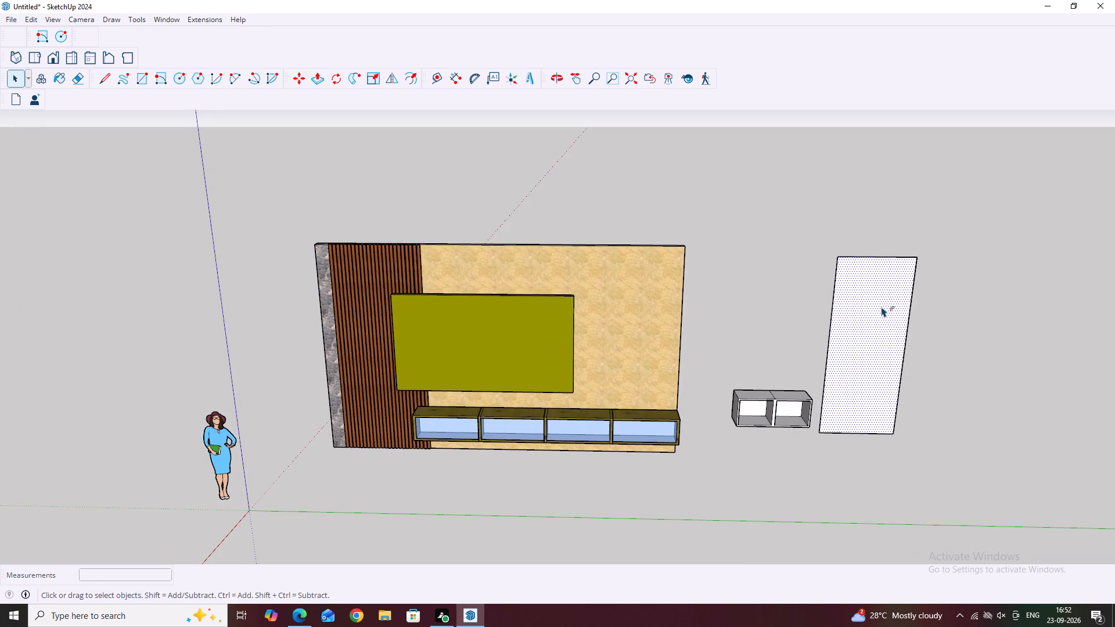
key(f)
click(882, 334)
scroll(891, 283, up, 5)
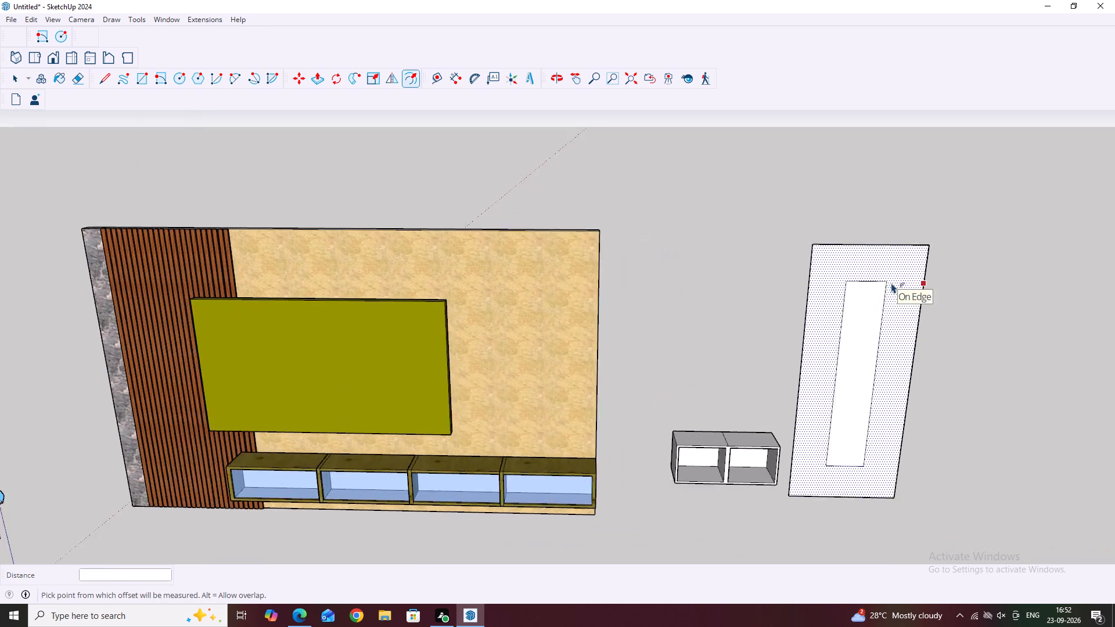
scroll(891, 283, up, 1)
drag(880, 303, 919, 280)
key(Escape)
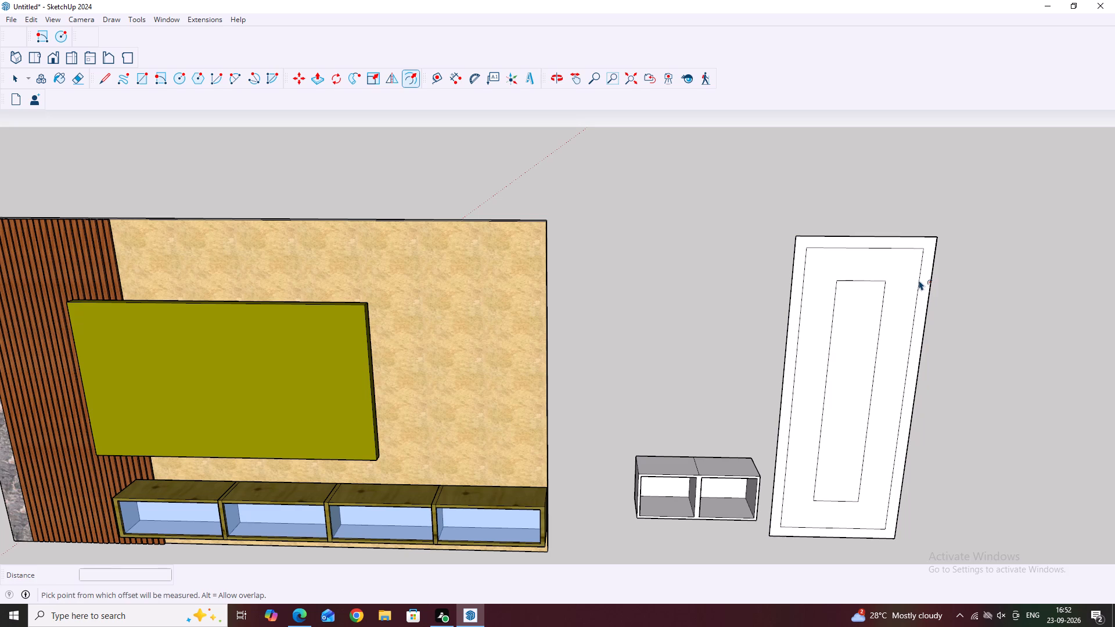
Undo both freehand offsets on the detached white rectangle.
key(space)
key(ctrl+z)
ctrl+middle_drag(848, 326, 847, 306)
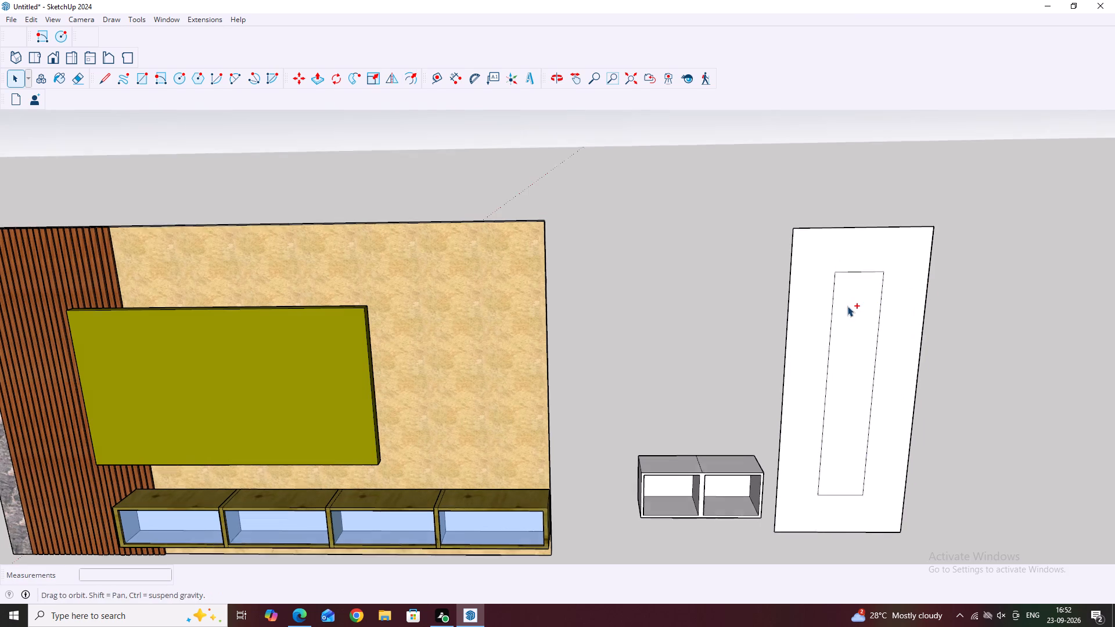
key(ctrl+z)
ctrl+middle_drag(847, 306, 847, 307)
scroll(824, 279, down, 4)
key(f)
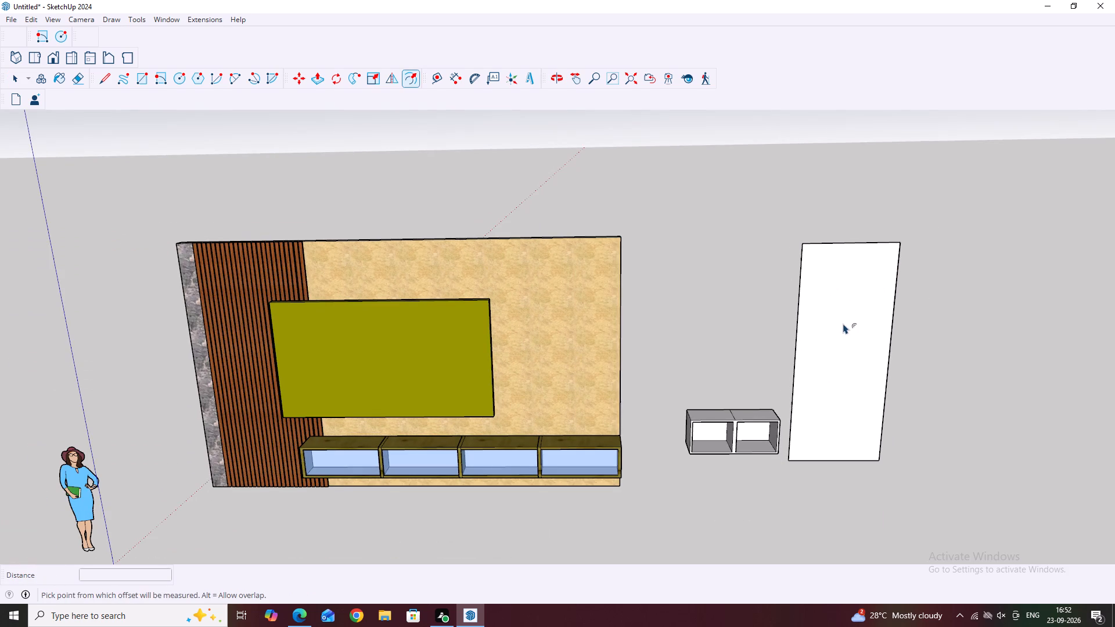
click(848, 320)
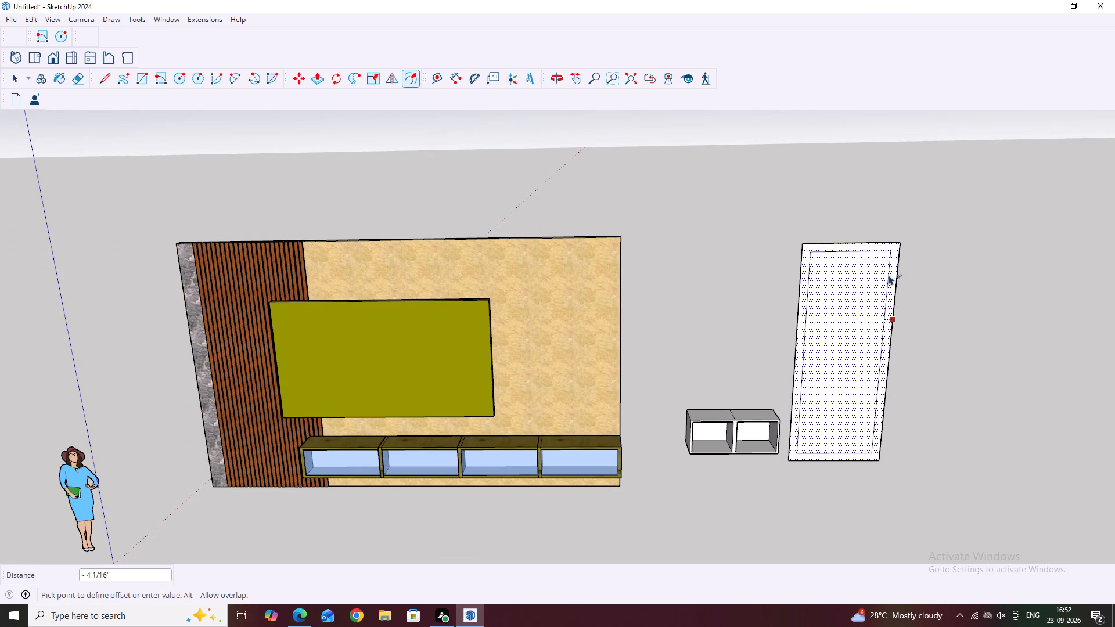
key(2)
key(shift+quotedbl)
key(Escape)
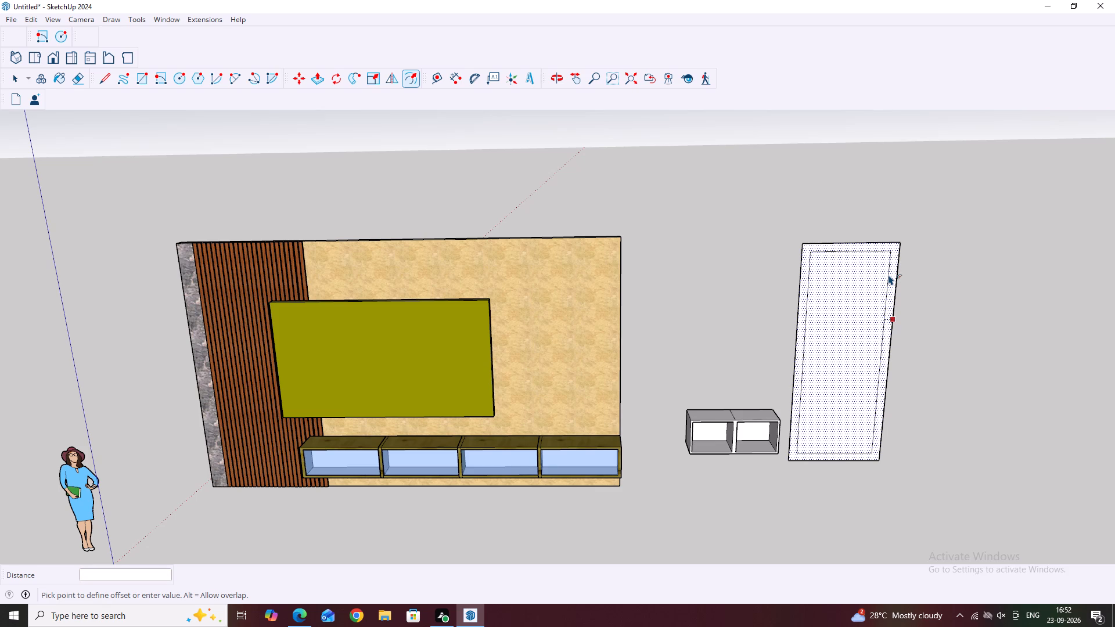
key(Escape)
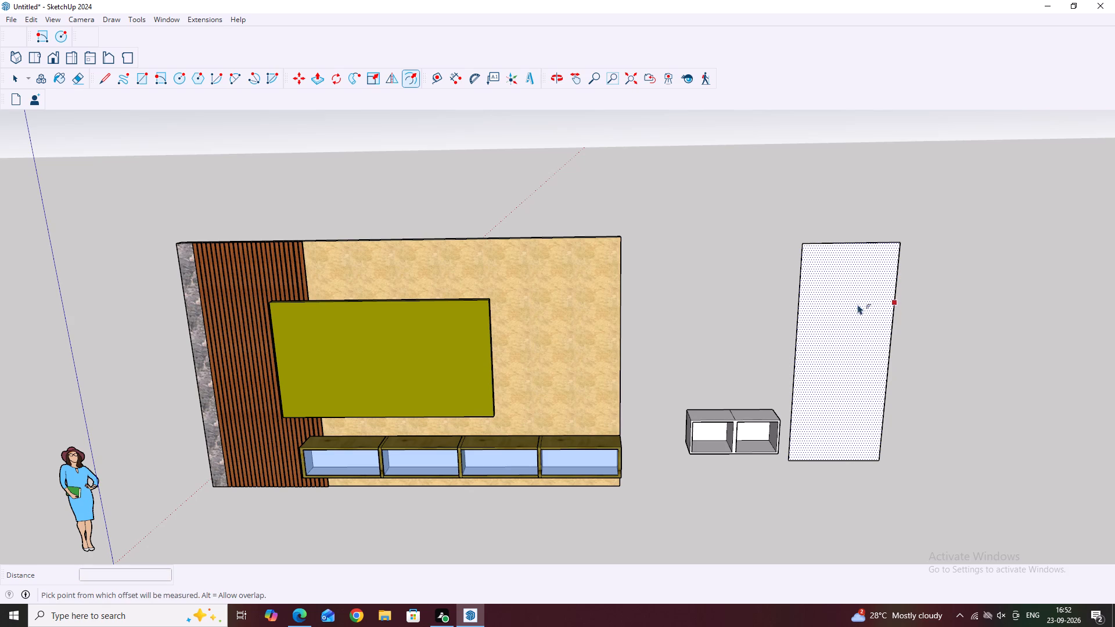
Offset the detached white rectangle's outline inward by 1" to form a thin border.
click(854, 311)
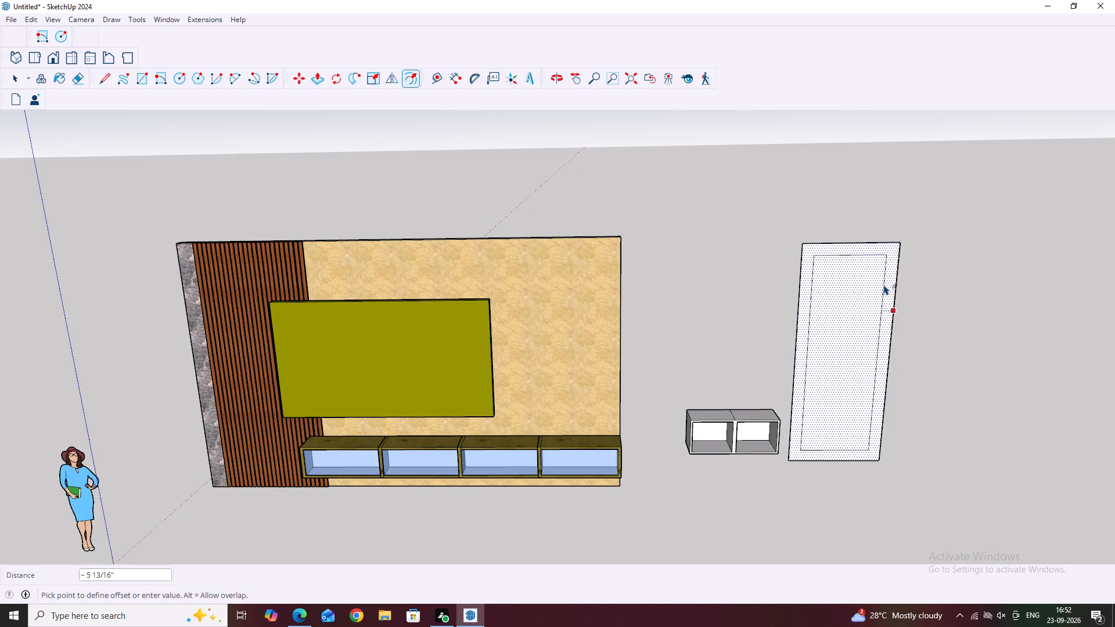
key(1)
key(shift+quotedbl)
key(Return)
key(Escape)
key(space)
scroll(844, 325, up, 2)
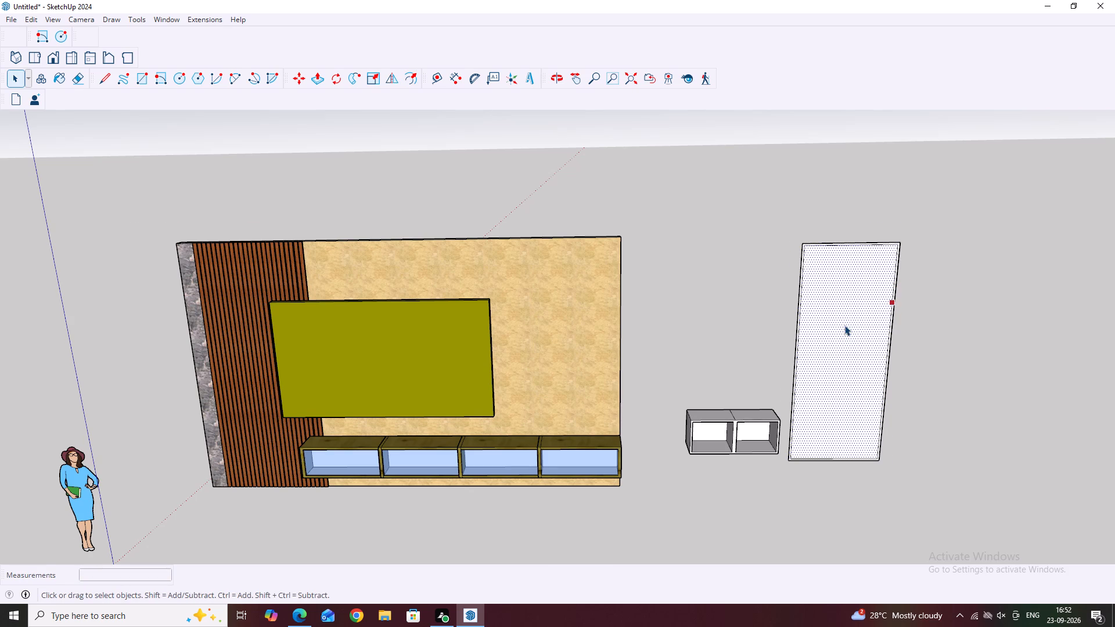
key(space)
click(927, 372)
Draw a centre line about 9' 4" long down the detached white rectangle, from its top edge's midpoint to its bottom edge.
middle_drag(958, 429, 959, 428)
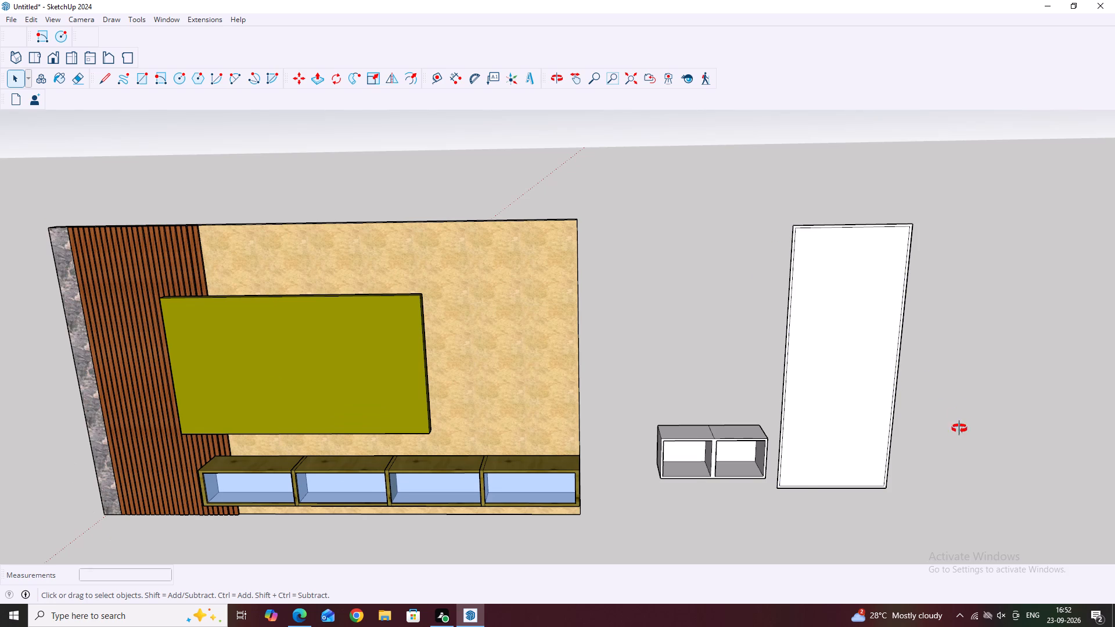
middle_drag(959, 428, 903, 312)
middle_drag(783, 331, 827, 455)
key(l)
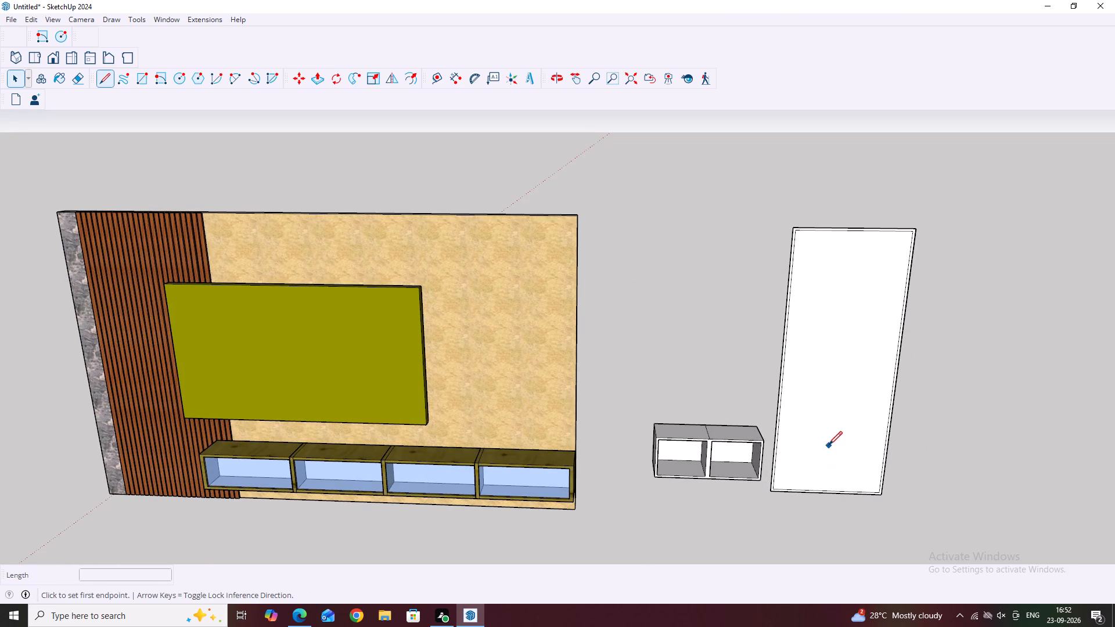
scroll(866, 228, up, 2)
click(853, 227)
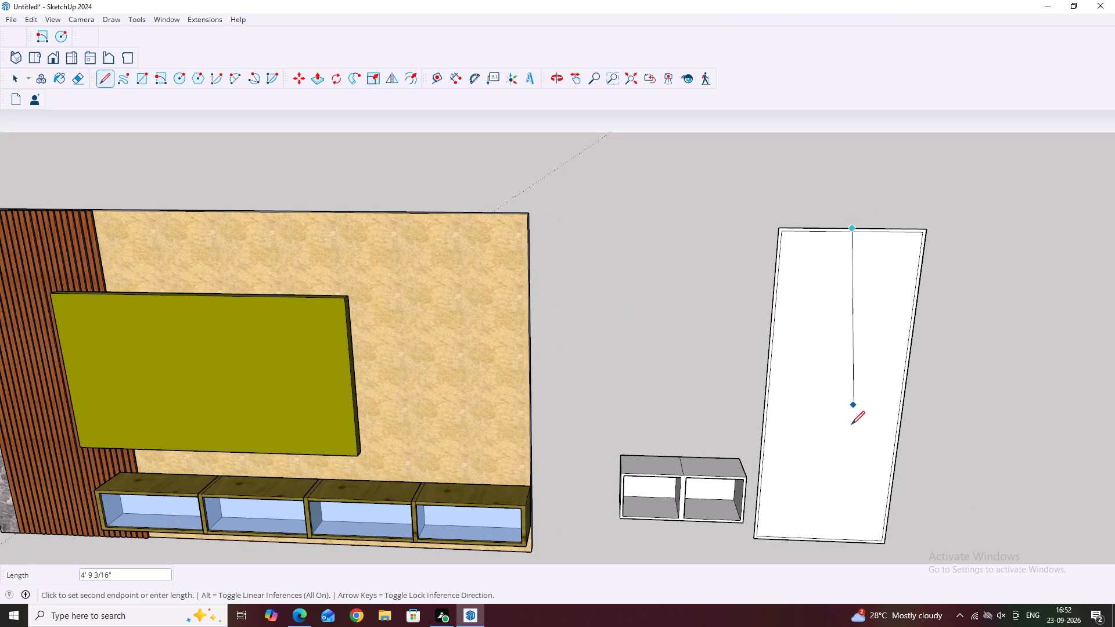
click(818, 544)
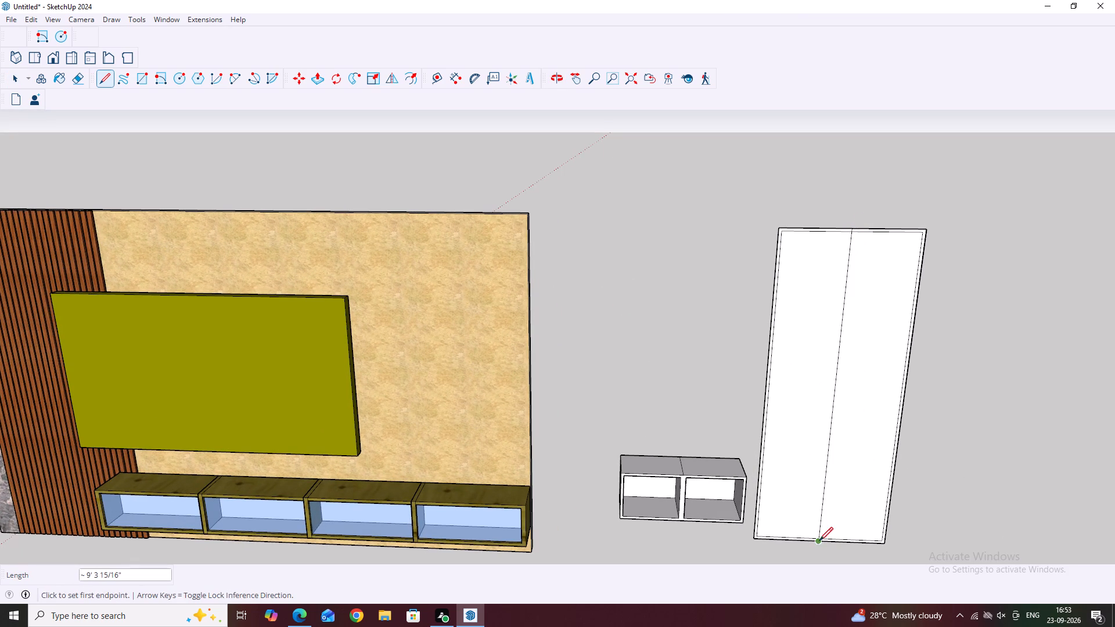
key(space)
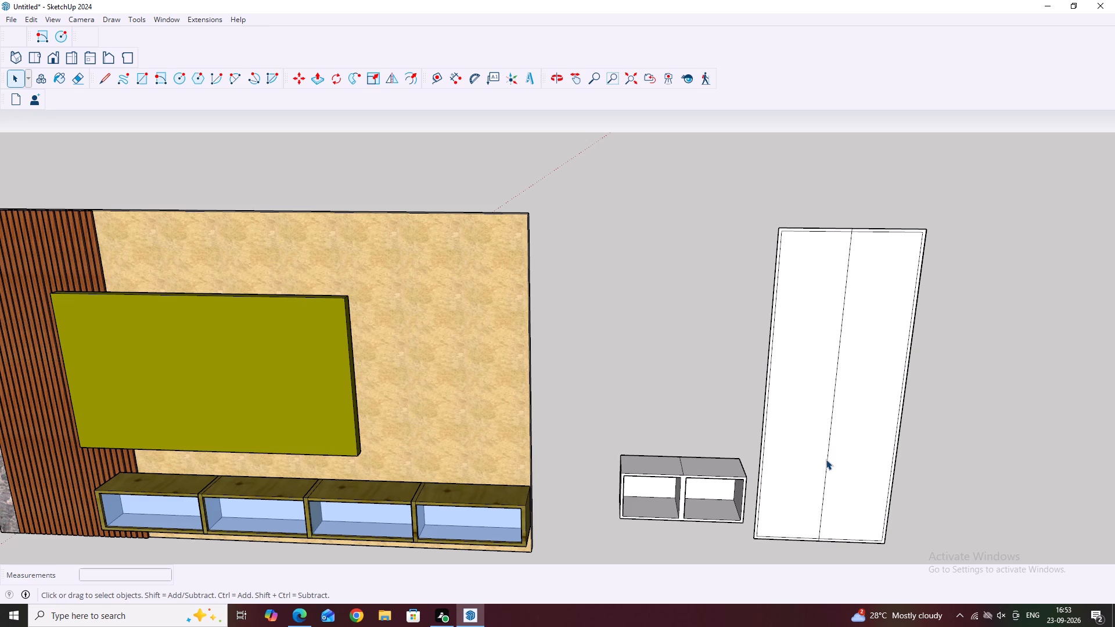
Copy the rectangle's vertical centre line 1" toward the side away from the two-cell box.
click(828, 463)
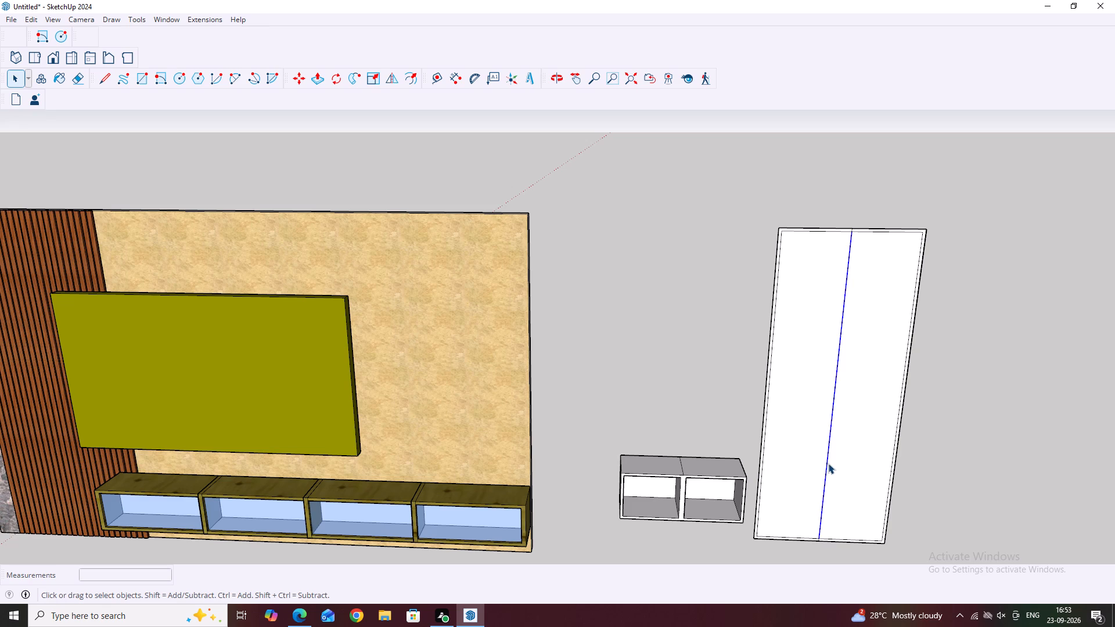
key(m)
scroll(823, 543, up, 7)
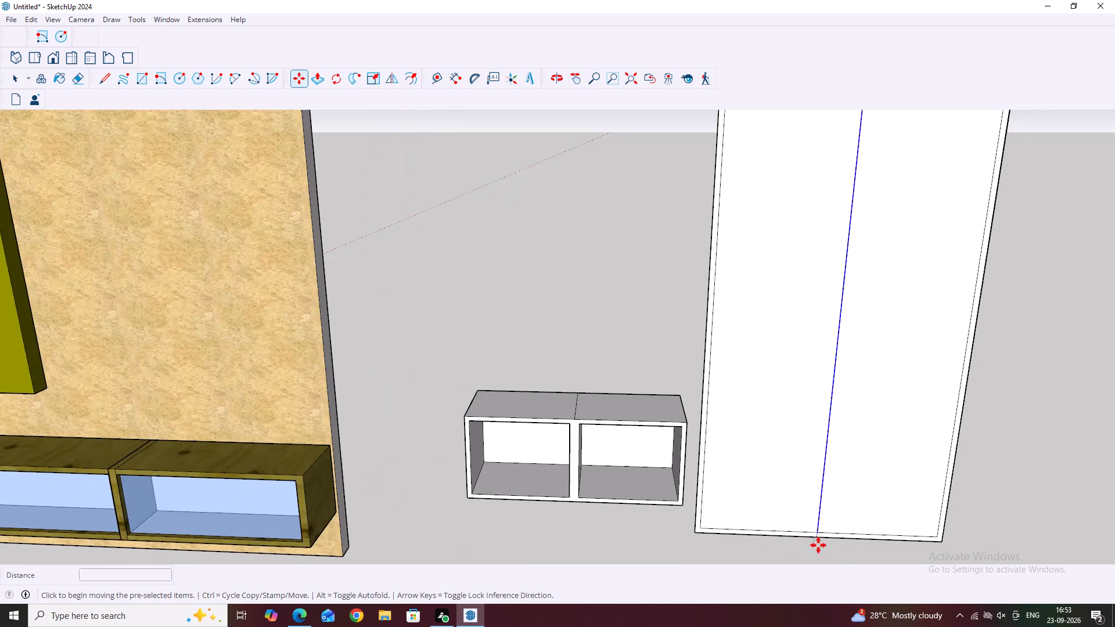
scroll(818, 545, up, 3)
click(815, 536)
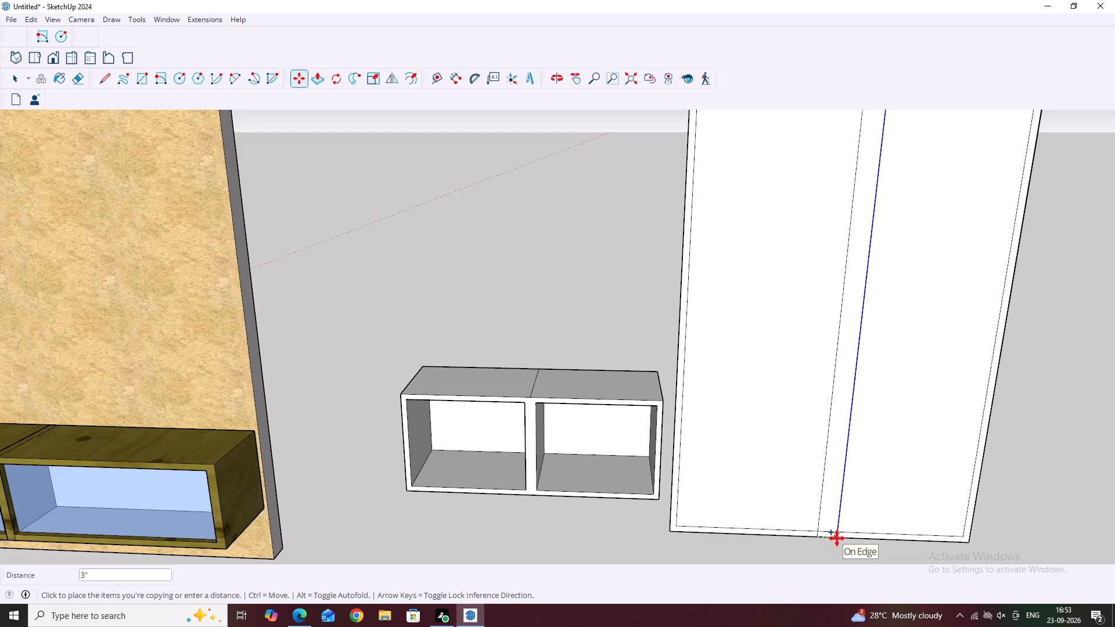
key(1)
key(shift+quotedbl)
key(Return)
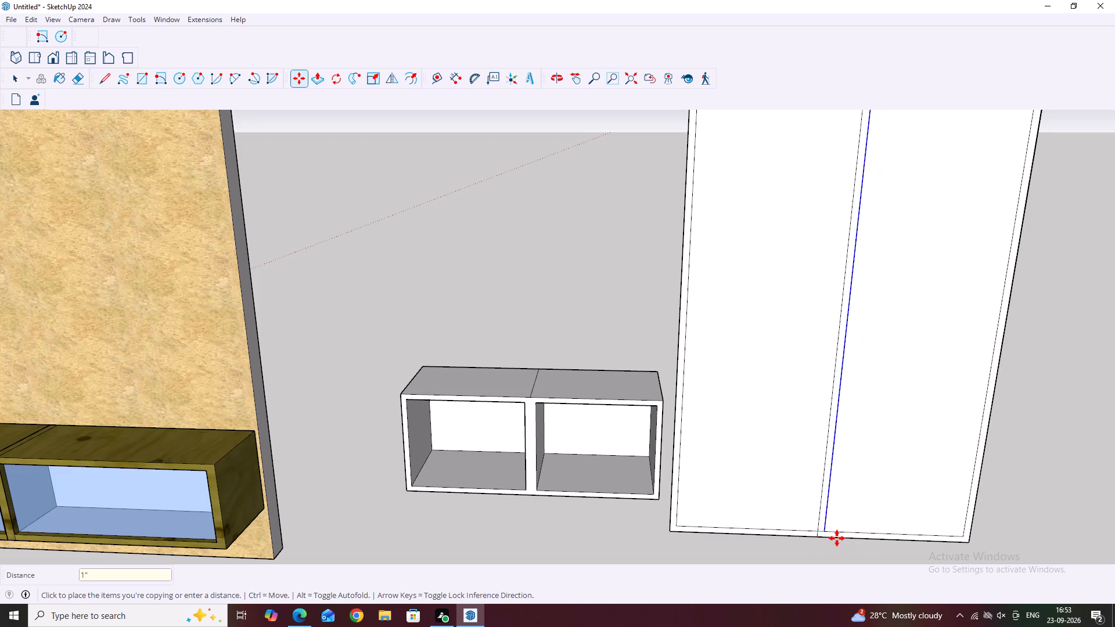
key(Escape)
key(space)
scroll(815, 539, up, 2)
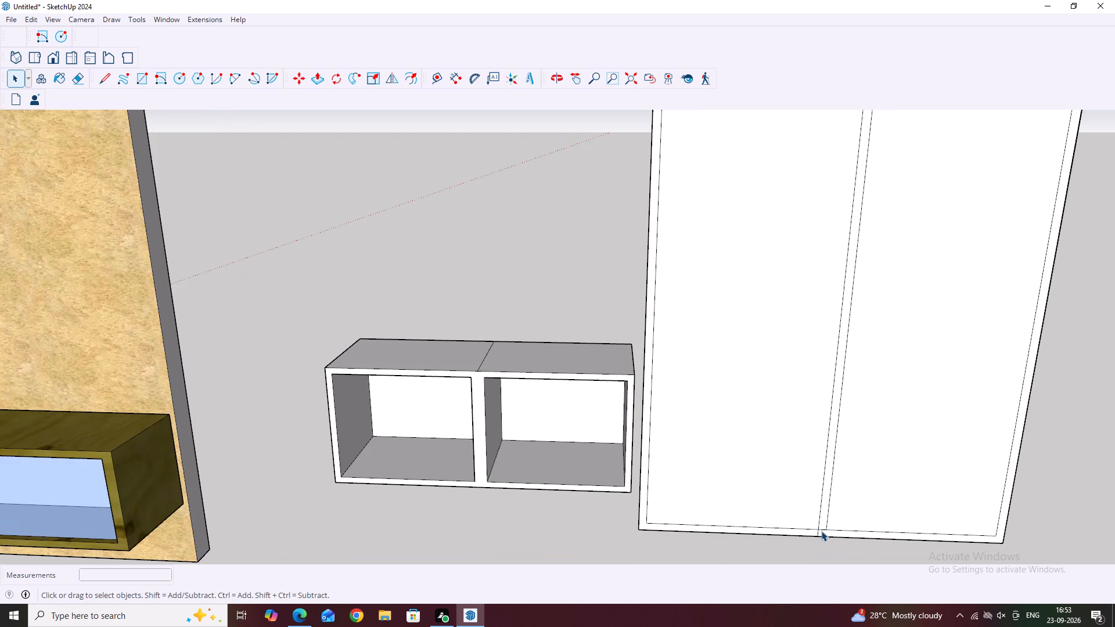
Copy the original vertical centre line 1" toward the side nearest the two-cell box.
click(817, 524)
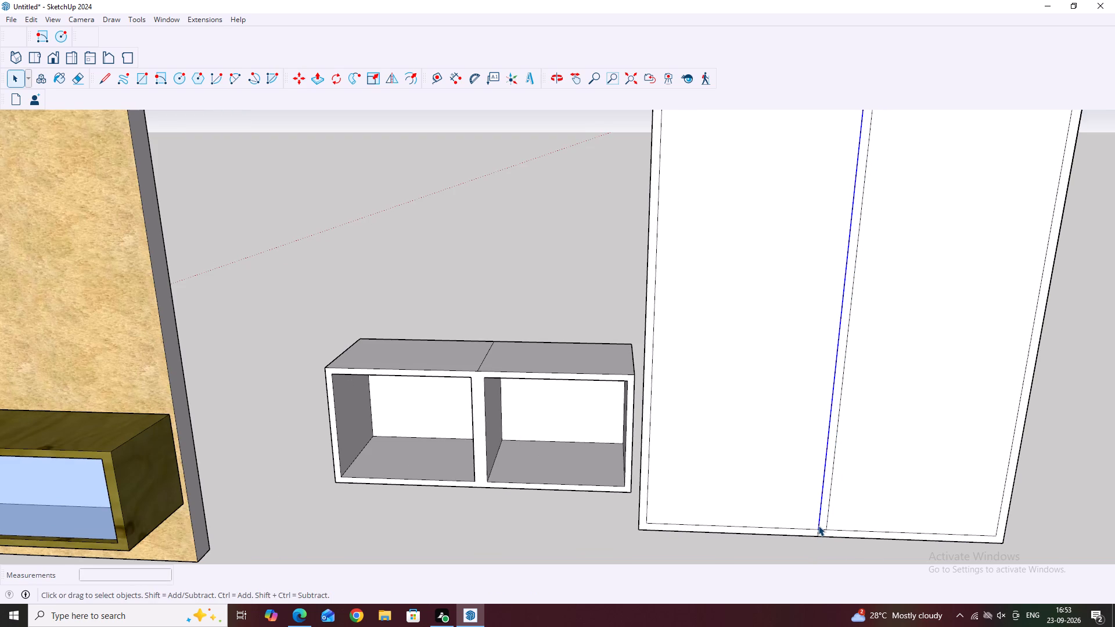
key(m)
scroll(818, 526, up, 5)
click(818, 533)
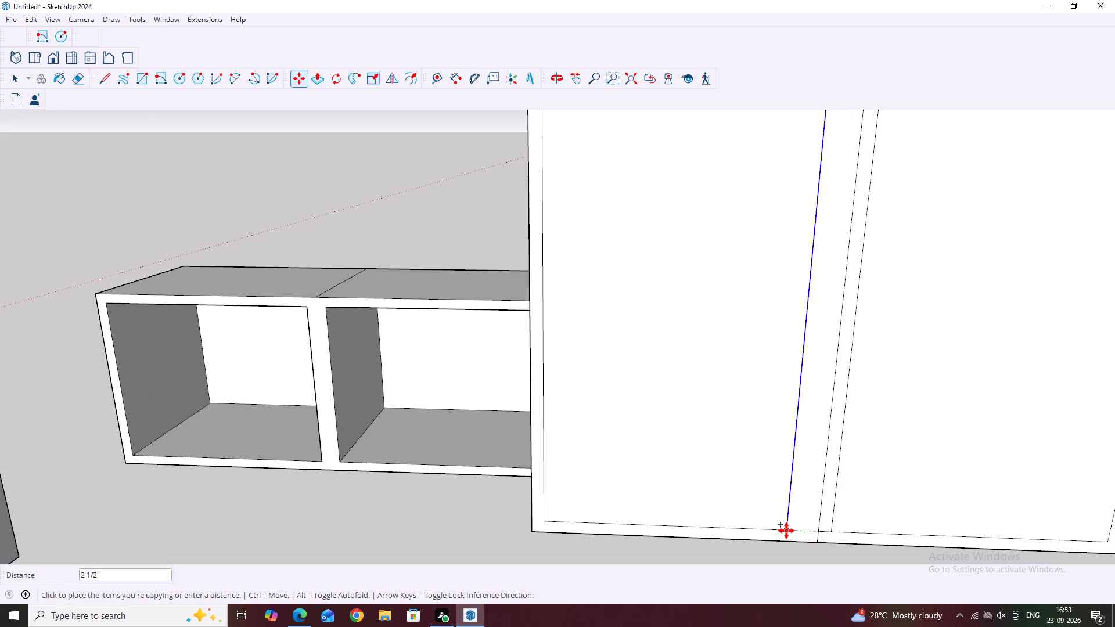
text(1")
key(Return)
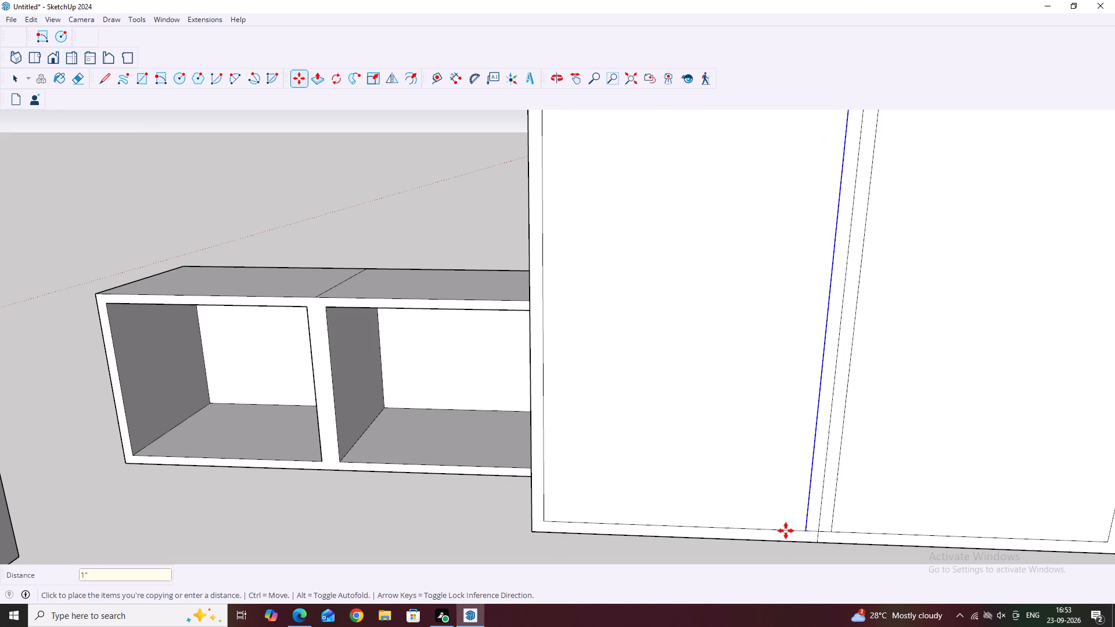
Copy the inner top edge of the panel bay nearest the two-cell box 1" downward.
key(Escape)
key(space)
scroll(663, 516, down, 6)
scroll(819, 508, down, 3)
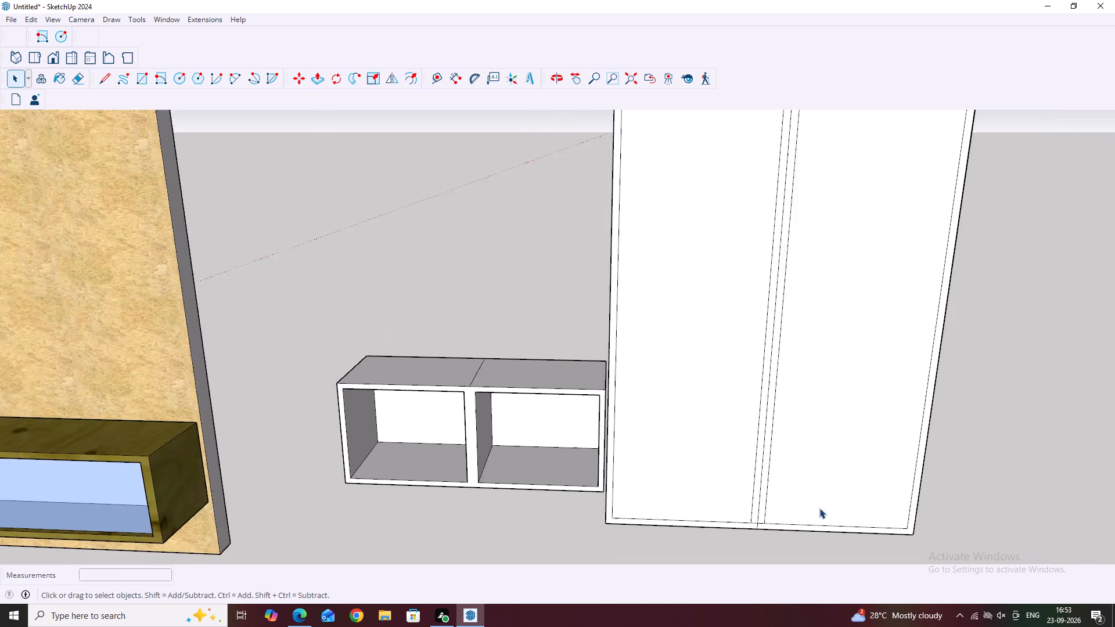
scroll(819, 508, down, 2)
scroll(871, 476, down, 5)
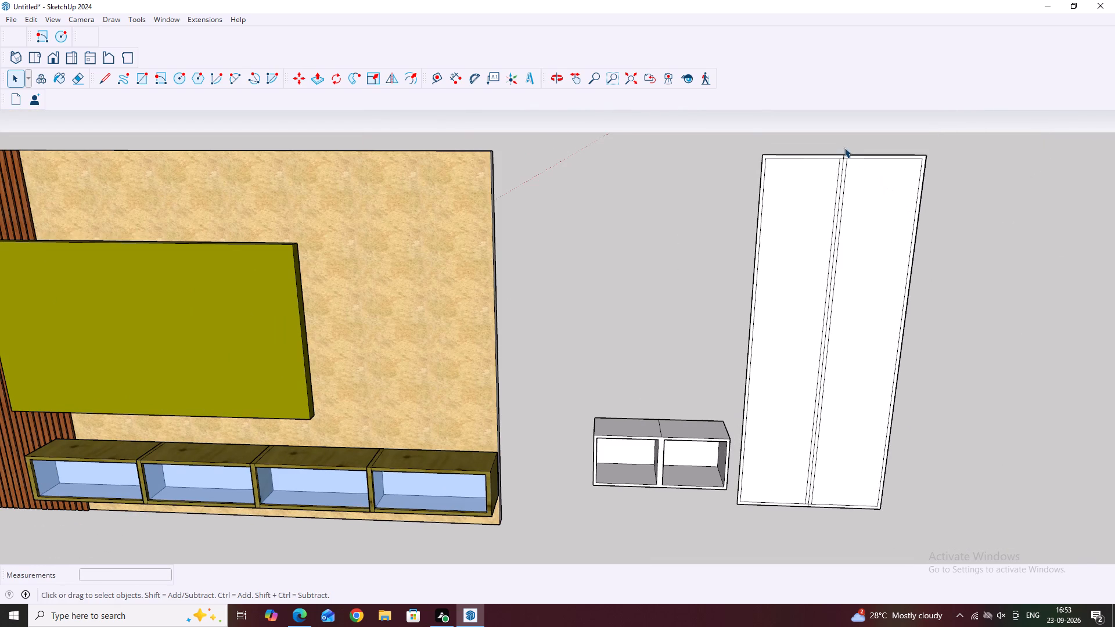
scroll(786, 151, up, 1)
click(793, 158)
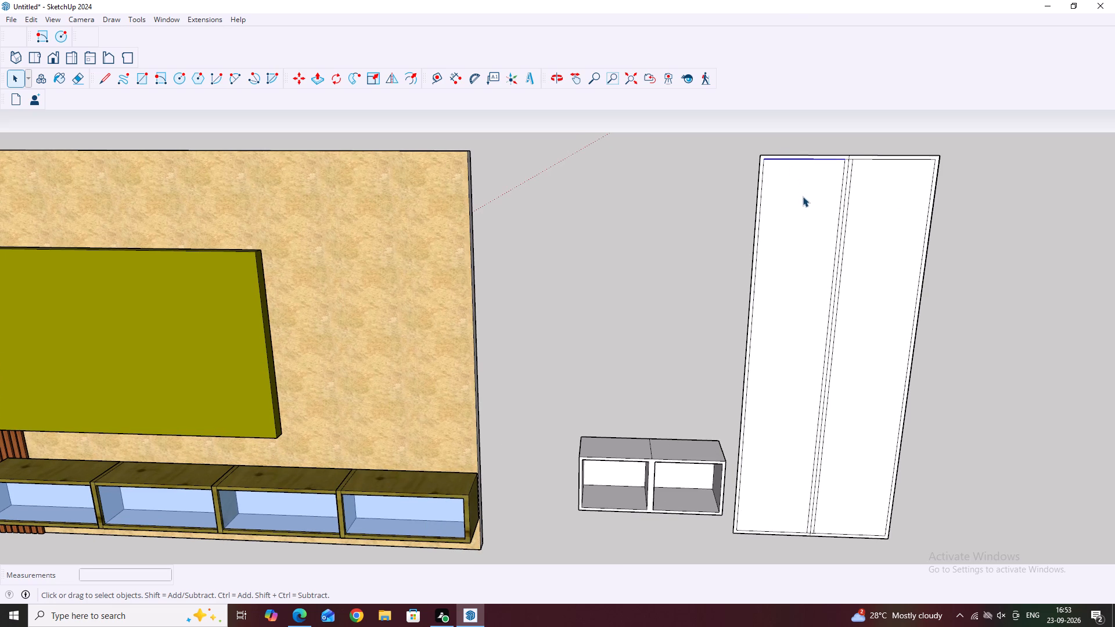
key(m)
scroll(883, 148, up, 7)
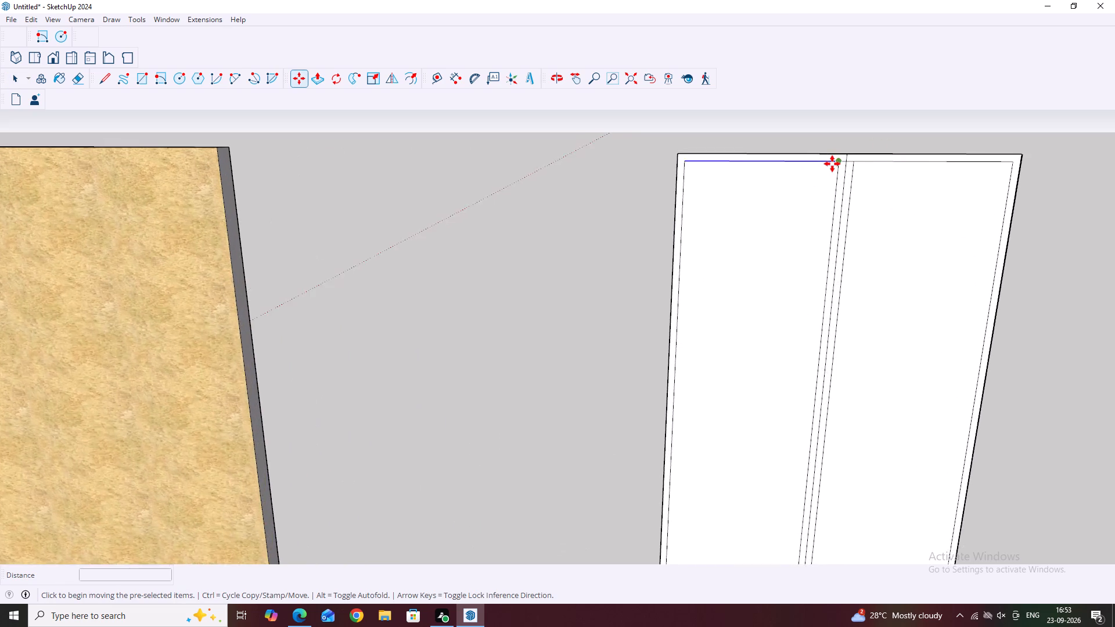
scroll(832, 164, up, 2)
click(839, 163)
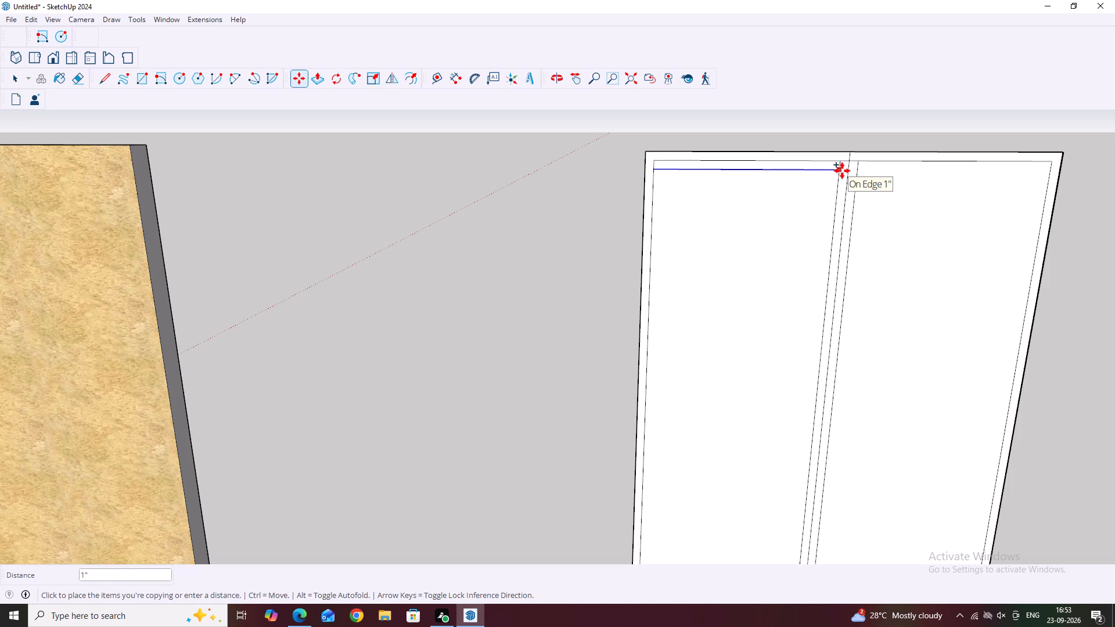
click(842, 171)
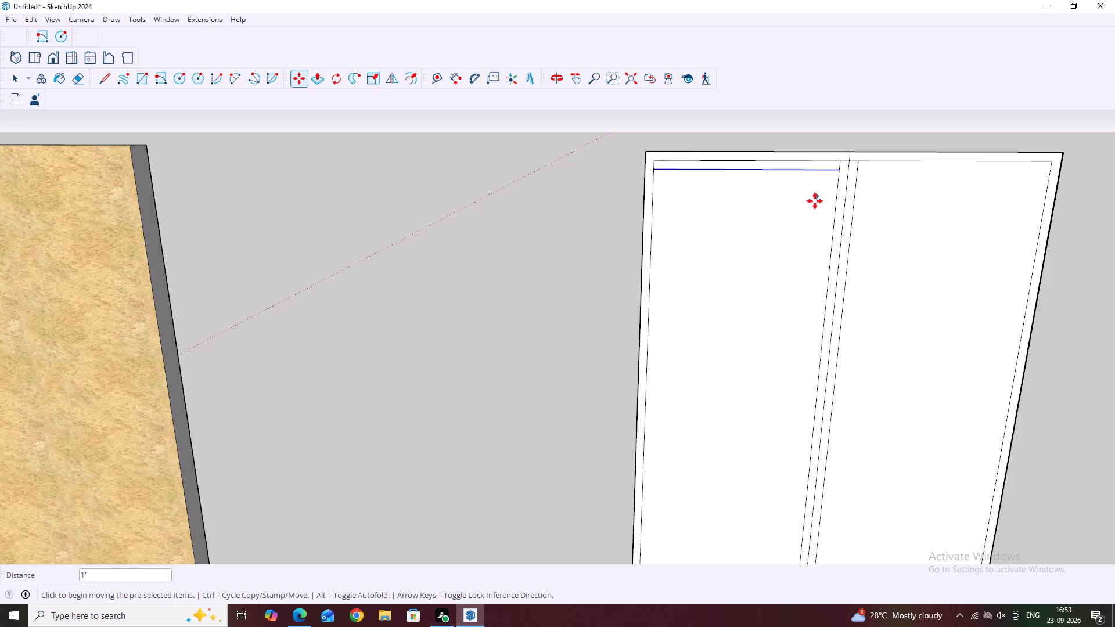
key(Escape)
scroll(650, 206, down, 5)
key(space)
scroll(659, 268, down, 4)
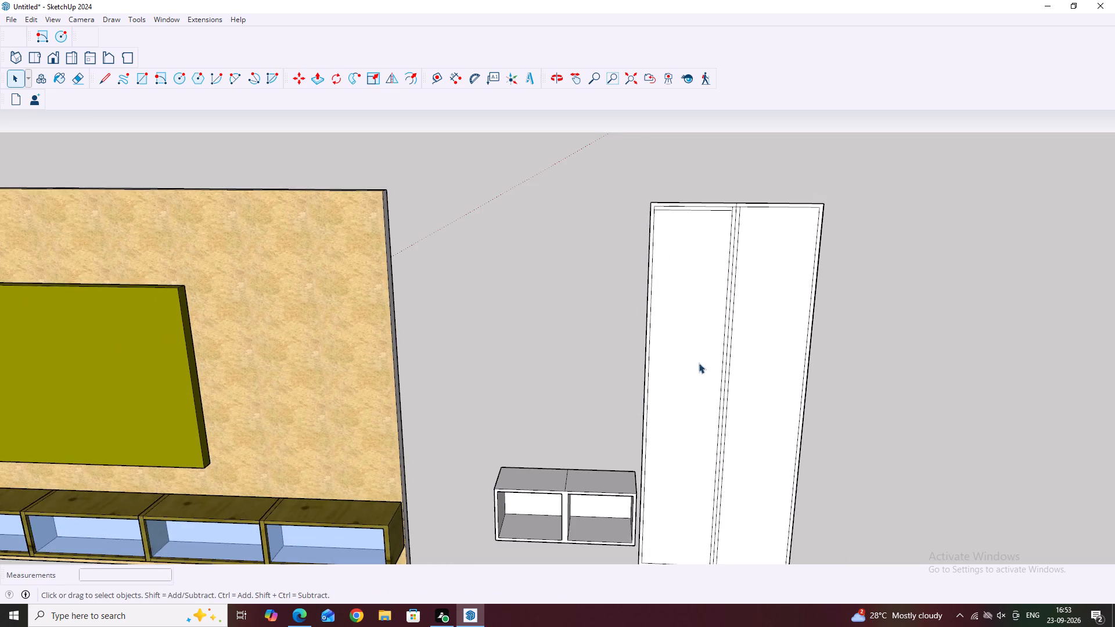
Copy the inner bottom edge of the panel bay nearest the two-cell box 1" upward.
middle_drag(700, 364, 740, 322)
scroll(740, 322, down, 2)
middle_drag(719, 383, 772, 403)
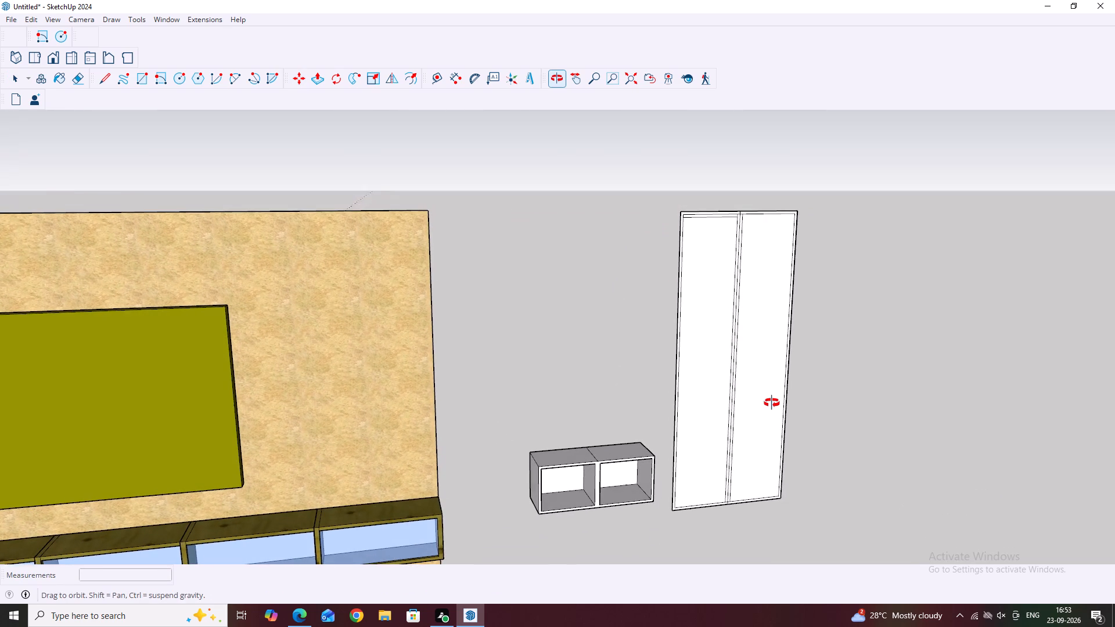
middle_drag(772, 403, 773, 403)
scroll(769, 401, down, 3)
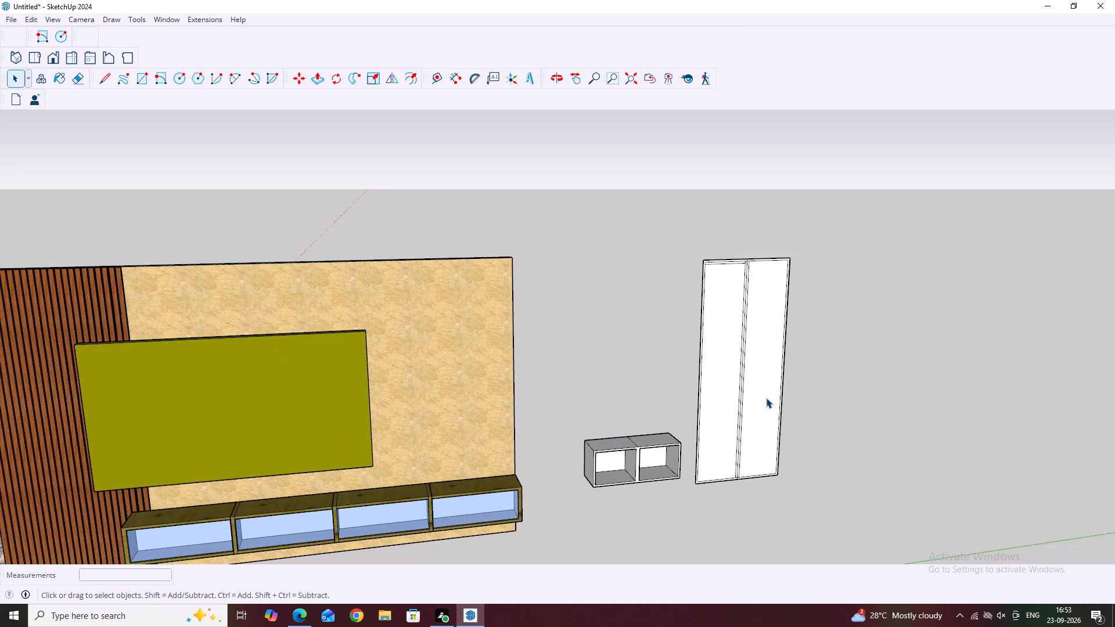
scroll(725, 474, up, 4)
middle_drag(762, 483, 711, 458)
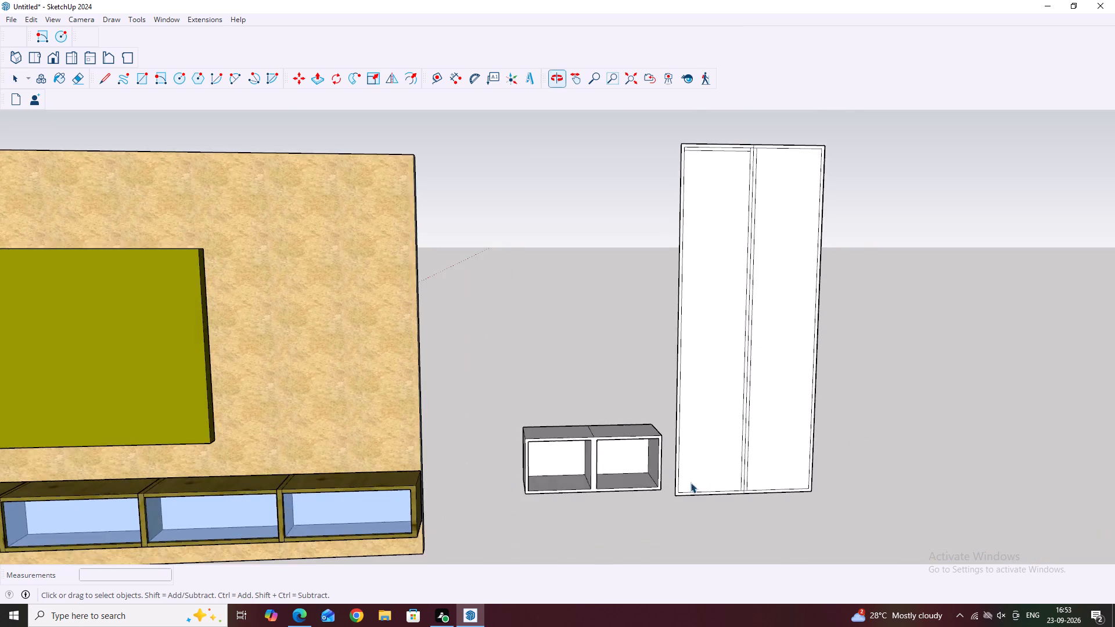
scroll(697, 496, up, 3)
click(700, 491)
middle_drag(807, 491, 739, 485)
scroll(728, 507, up, 2)
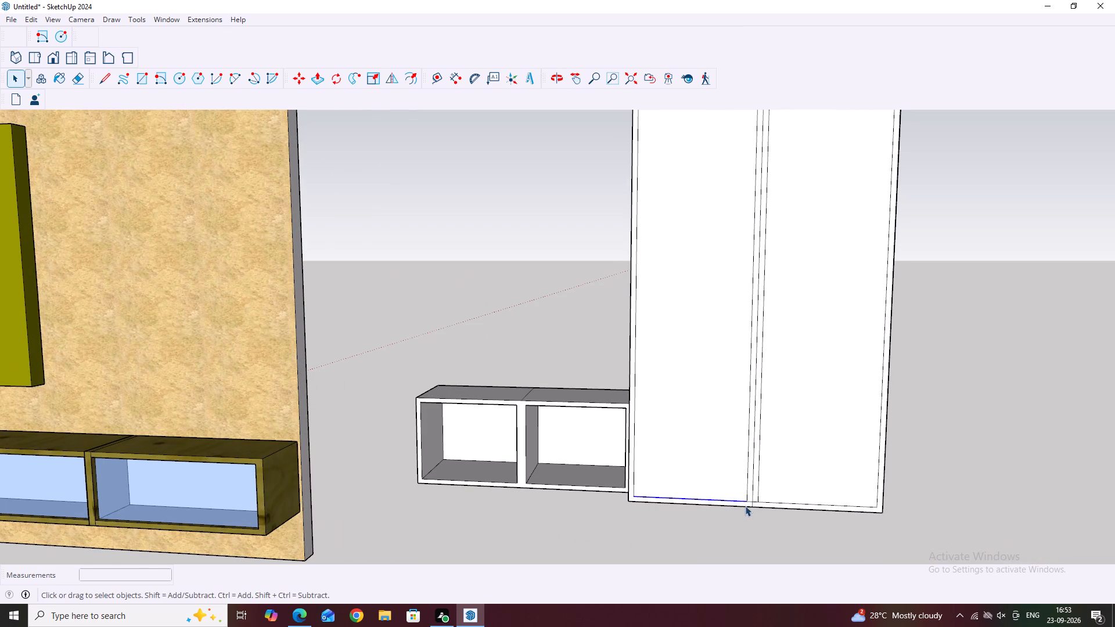
key(m)
scroll(745, 501, up, 5)
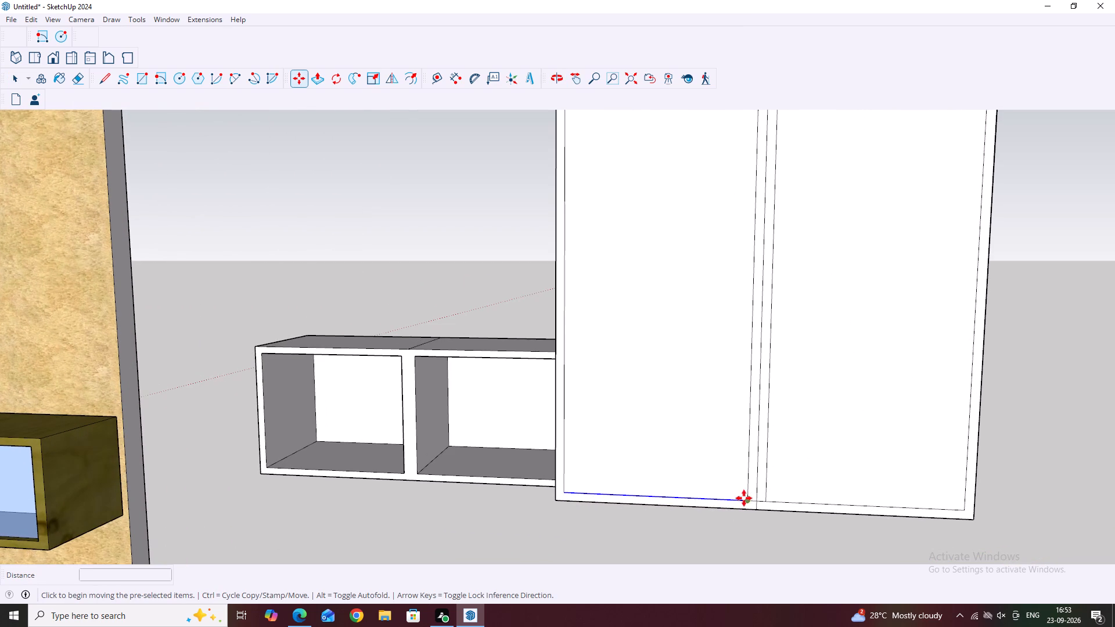
click(747, 502)
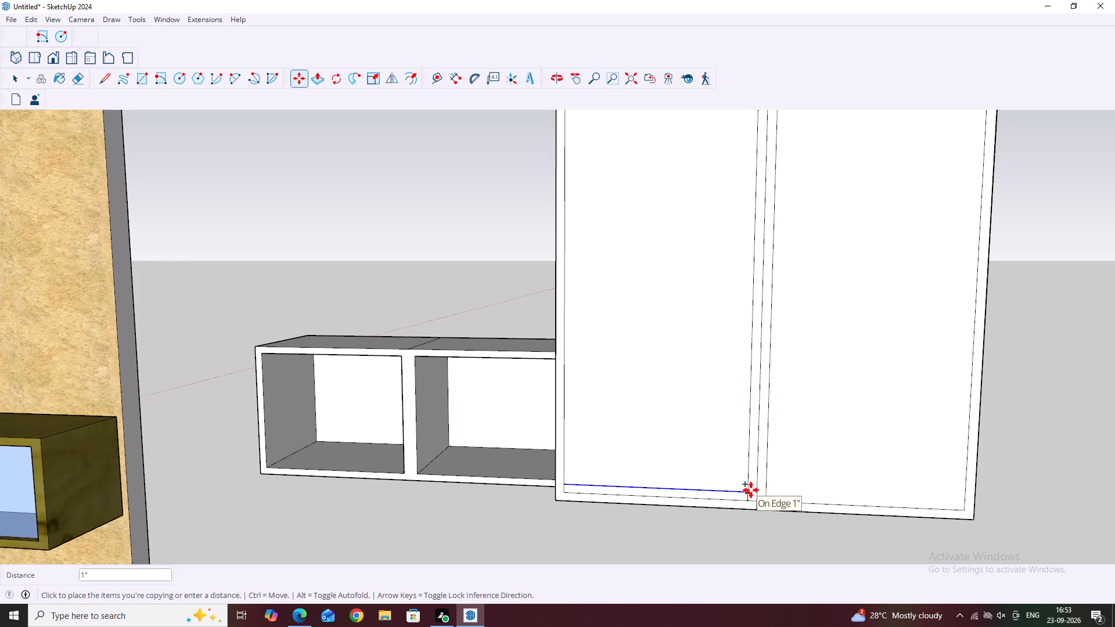
click(751, 490)
key(Escape)
key(space)
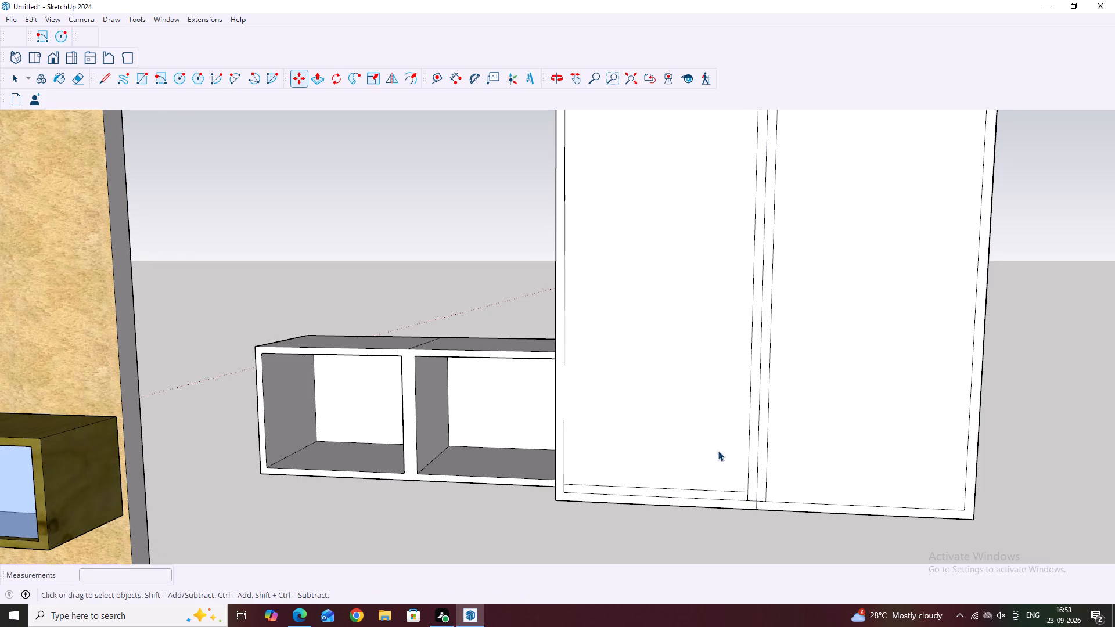
Copy the inner bottom edge of the panel bay farther from the two-cell box 1" upward.
scroll(703, 449, down, 5)
scroll(747, 477, down, 5)
middle_drag(852, 469, 947, 467)
scroll(797, 466, up, 2)
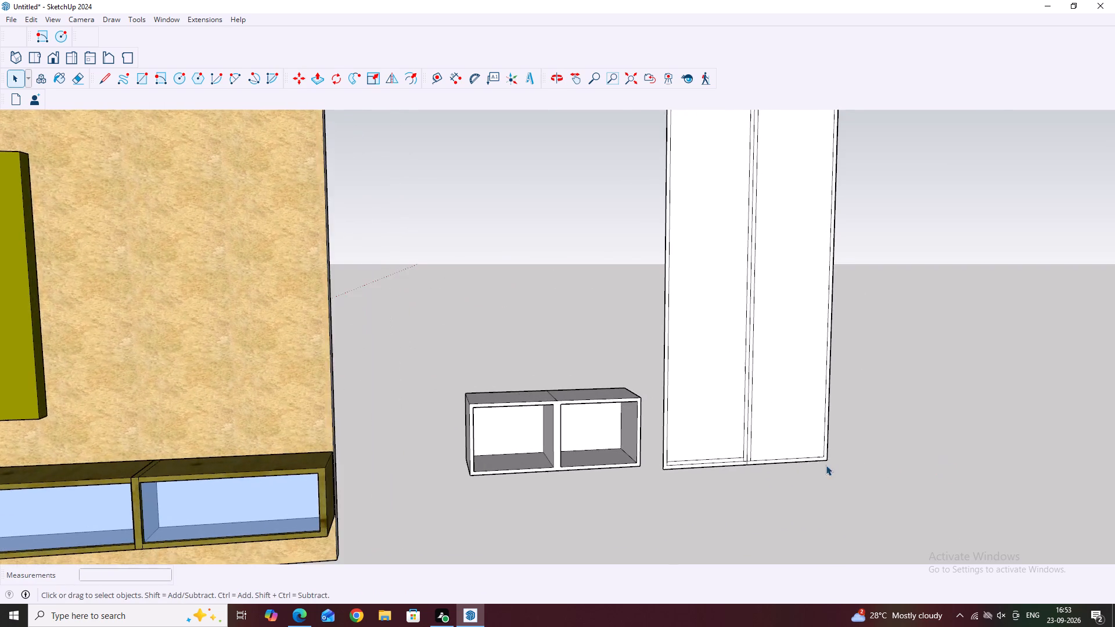
middle_drag(854, 465, 799, 468)
scroll(776, 474, up, 2)
key(space)
click(754, 469)
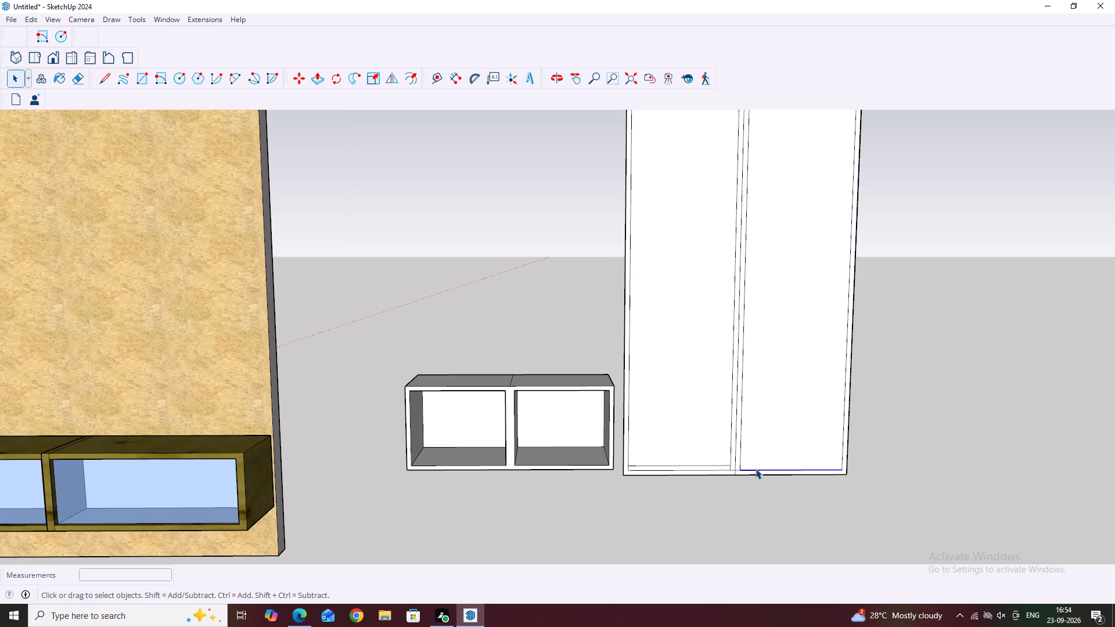
key(space)
scroll(755, 468, up, 2)
key(m)
scroll(736, 474, up, 2)
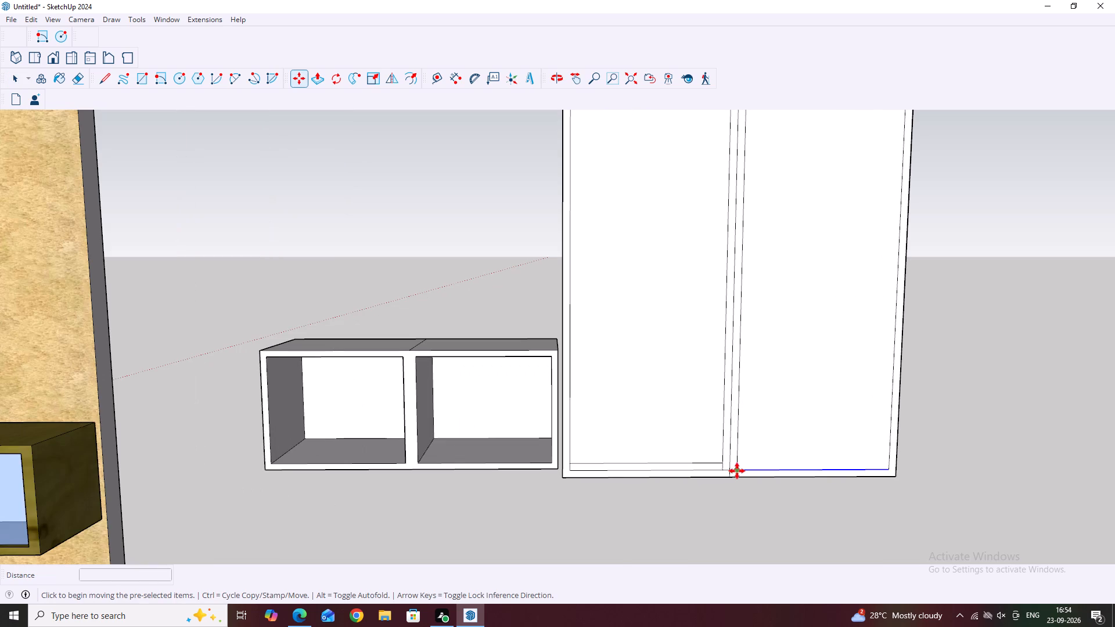
click(738, 471)
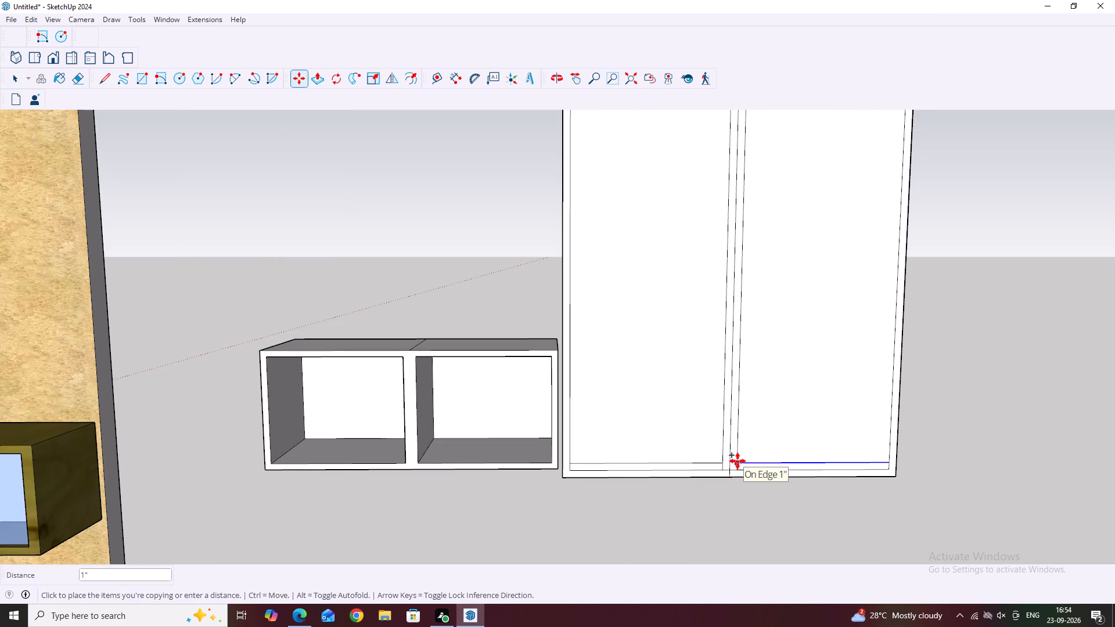
click(738, 461)
key(space)
Erase the original centre line inside the divider and its short stub across the panel's bottom border.
scroll(731, 431, down, 4)
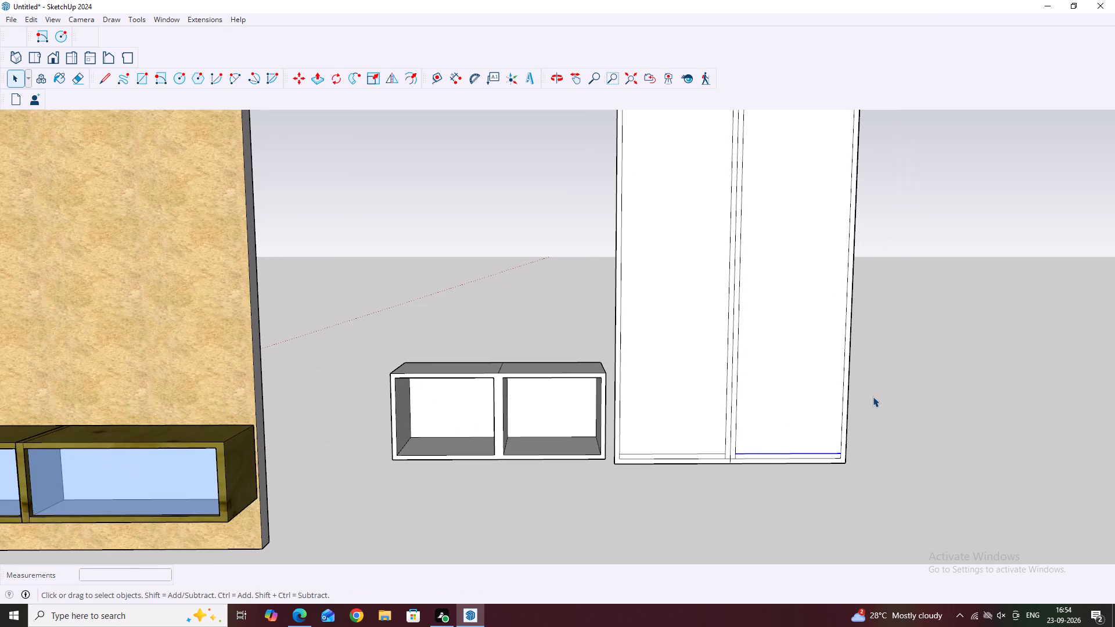
key(e)
scroll(733, 462, up, 2)
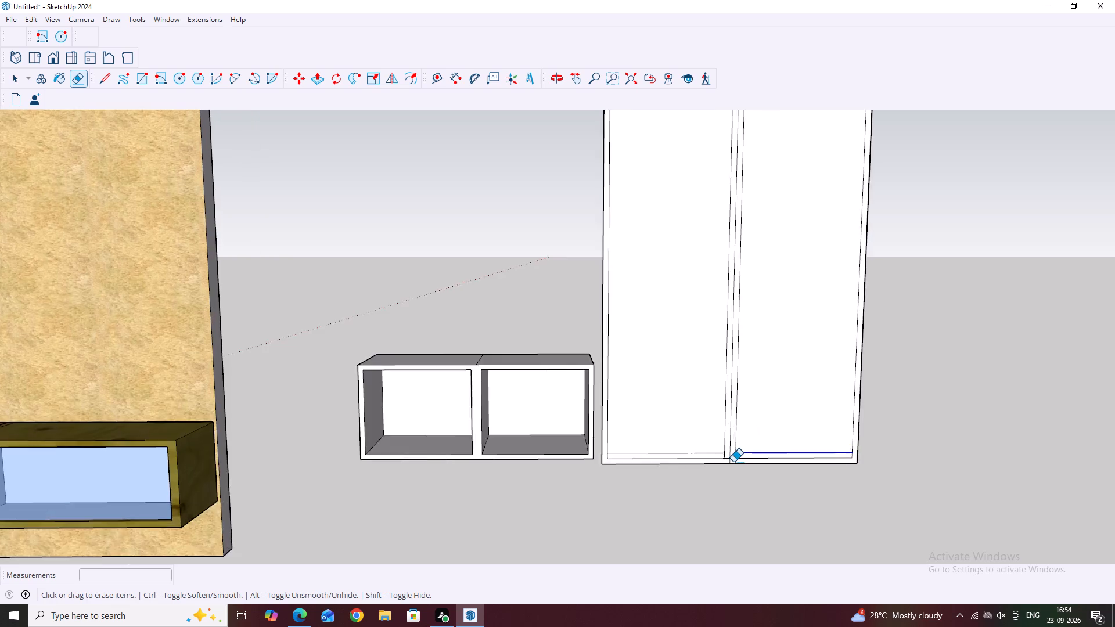
scroll(733, 462, up, 6)
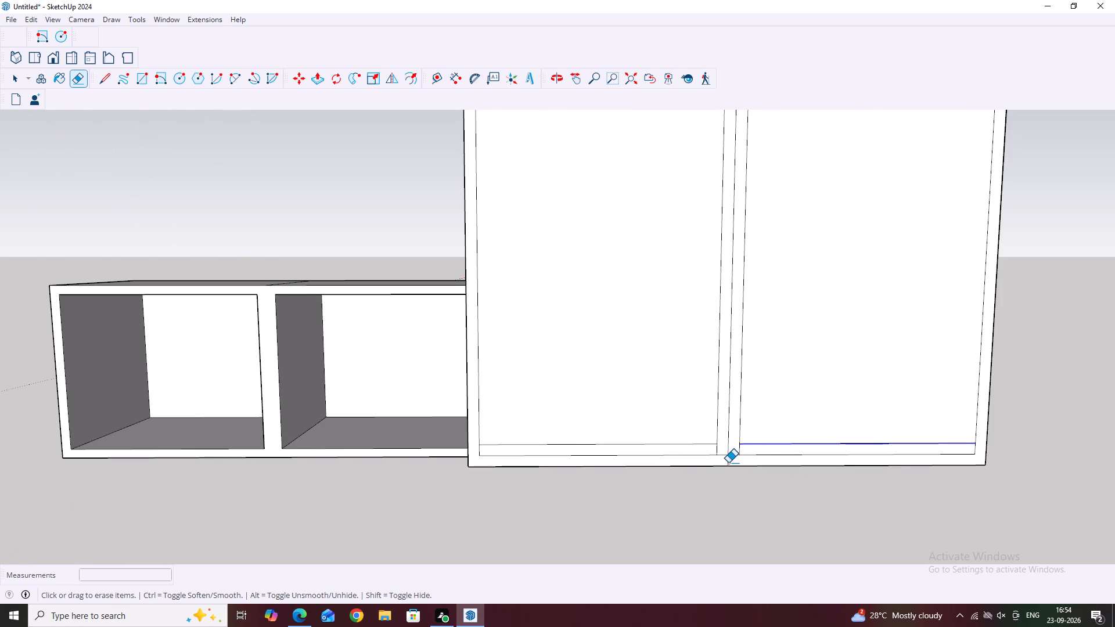
click(728, 463)
scroll(713, 455, up, 1)
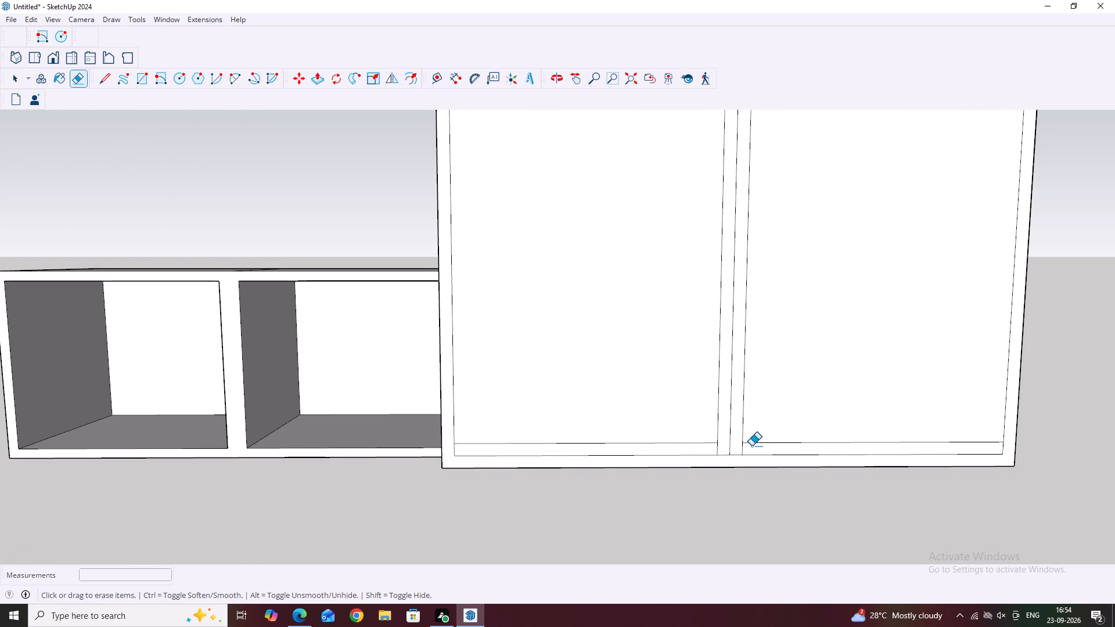
click(731, 443)
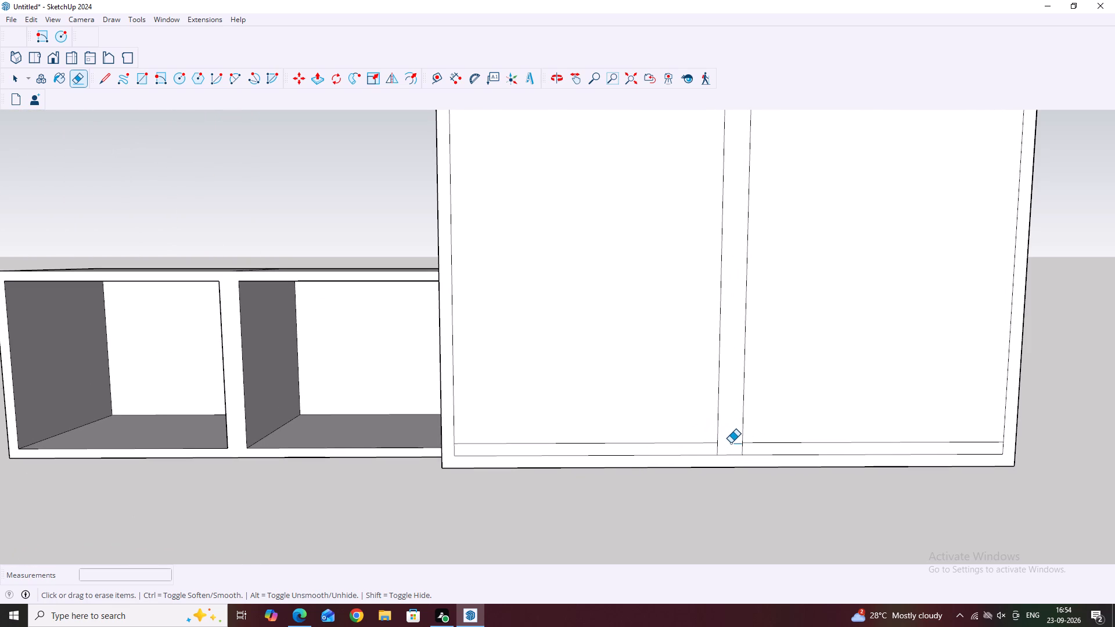
Erase the original inner top edge of the bay nearest the box and the leftover short edges where the divider meets the top border.
scroll(731, 443, down, 17)
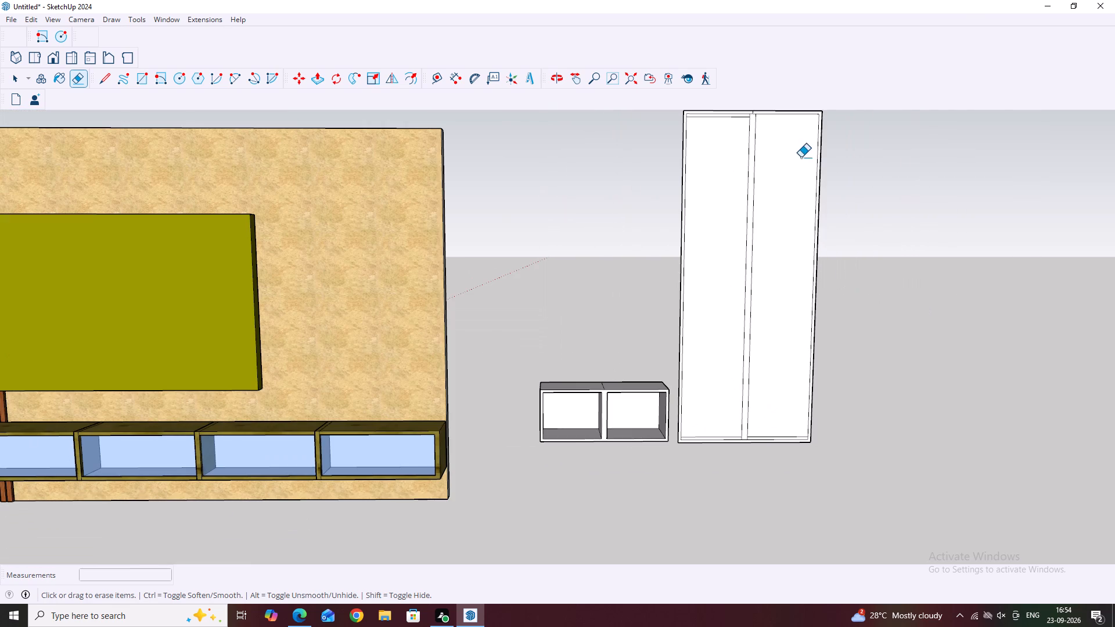
middle_drag(796, 160, 754, 234)
scroll(774, 138, up, 6)
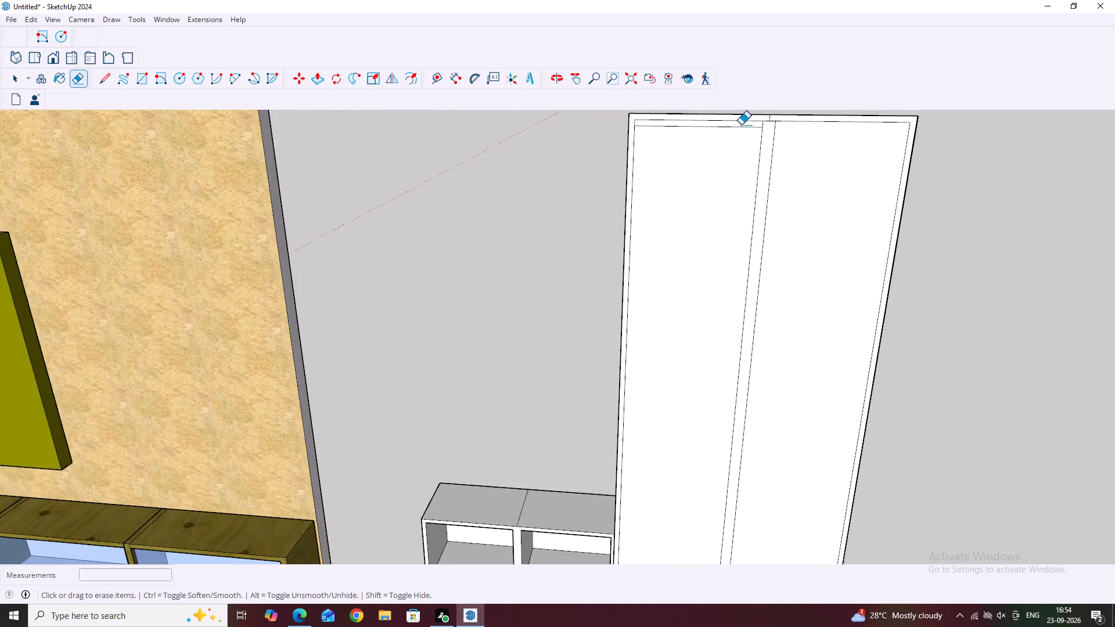
scroll(741, 125, up, 2)
scroll(751, 161, down, 3)
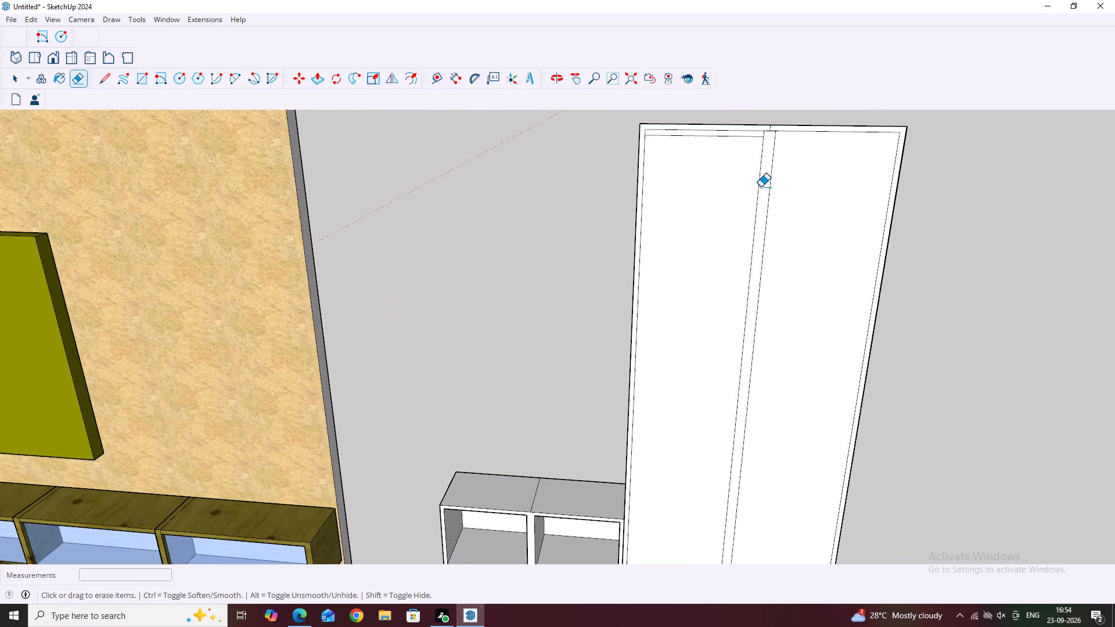
scroll(765, 127, up, 3)
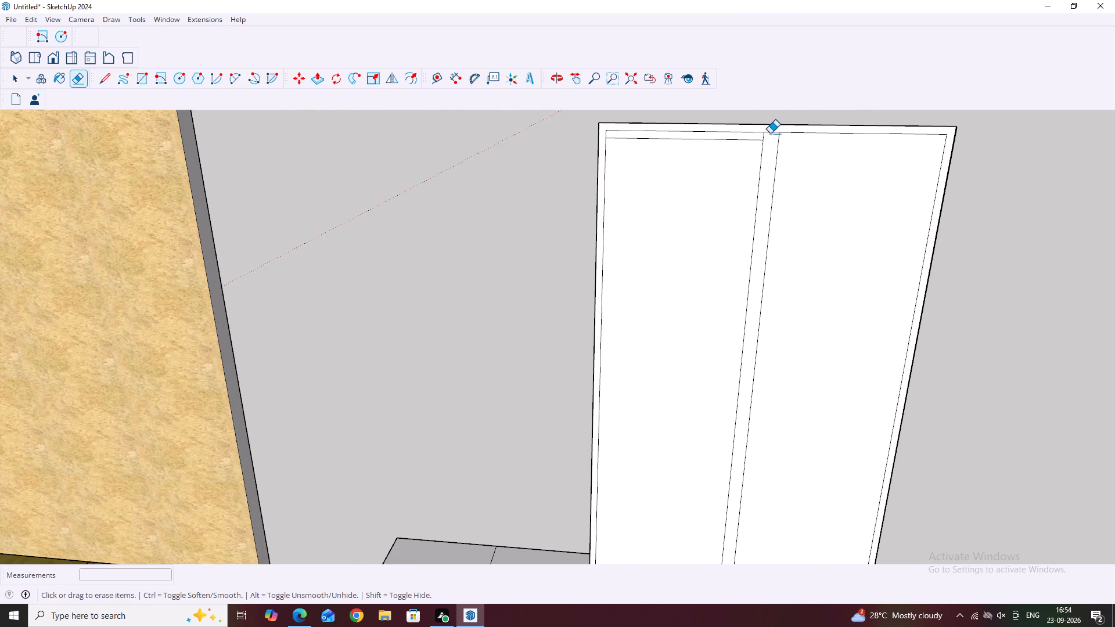
click(734, 132)
scroll(767, 129, up, 2)
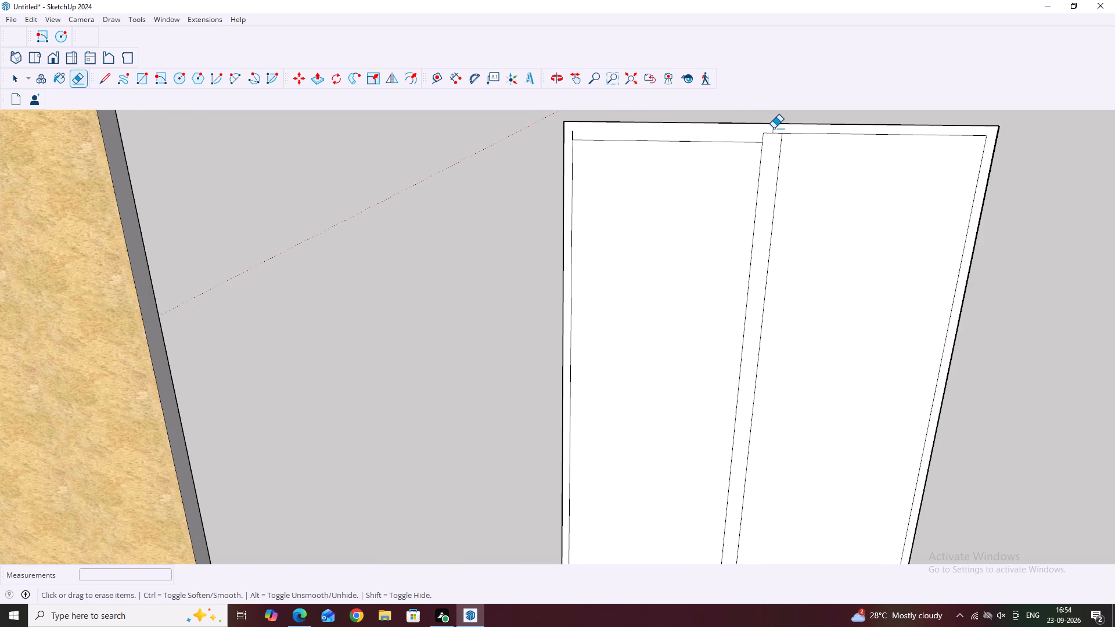
click(774, 128)
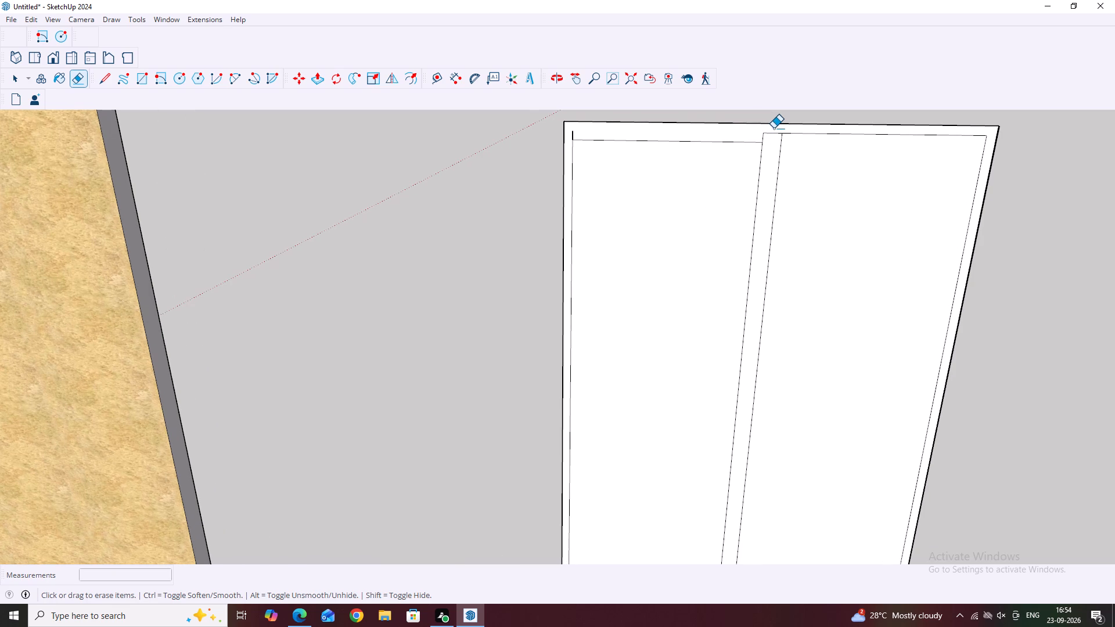
click(762, 135)
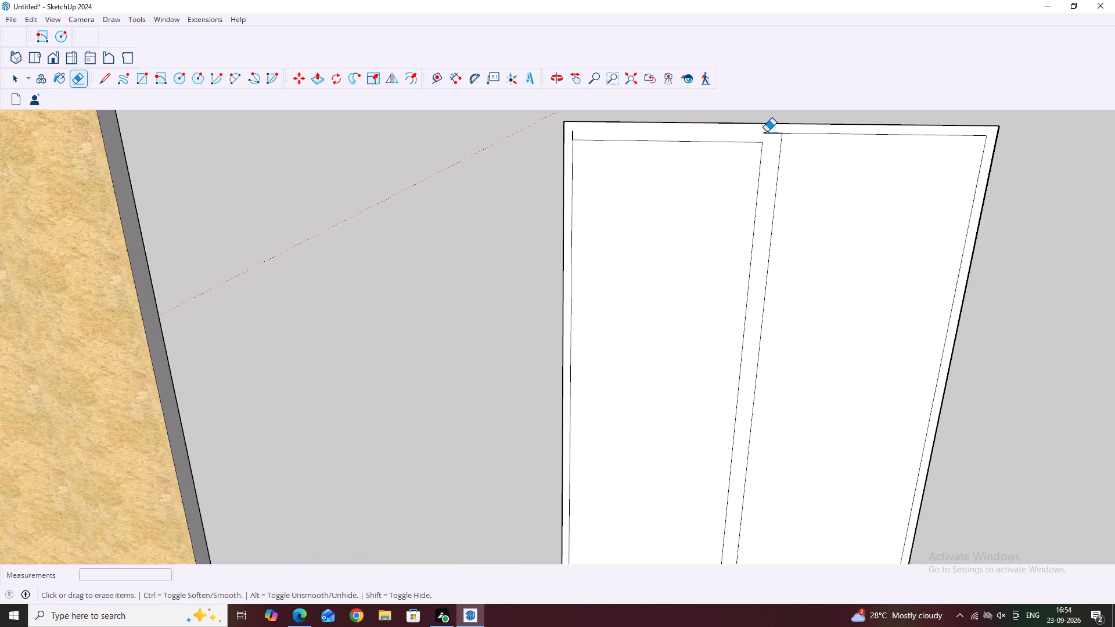
click(767, 132)
key(Escape)
scroll(646, 154, down, 4)
key(space)
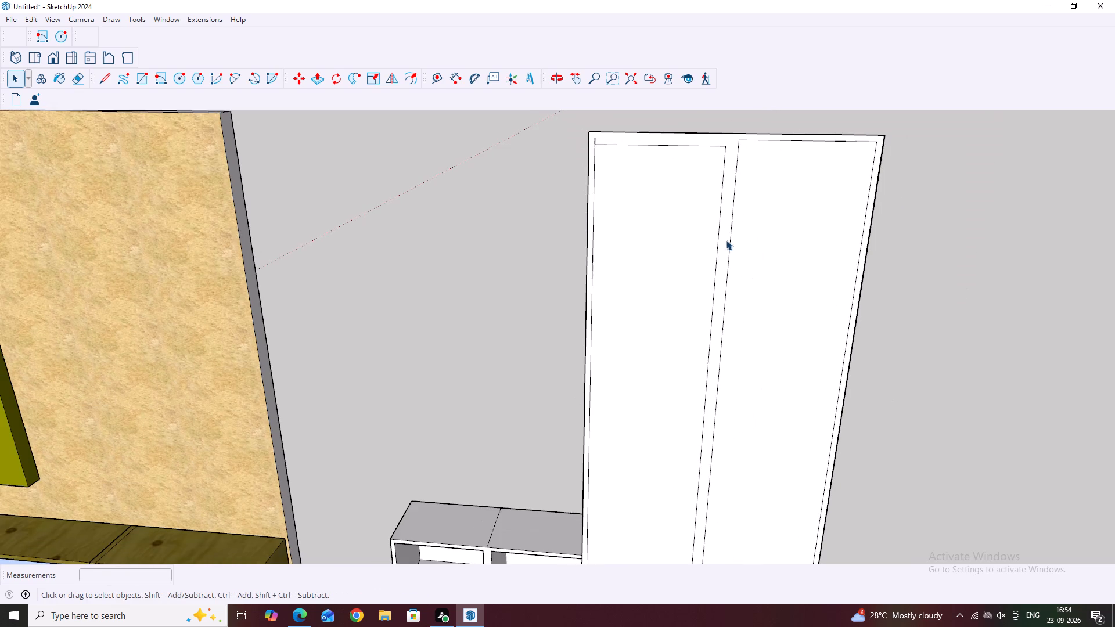
Copy the inner top edge of the panel bay farther from the two-cell box 1" downward.
scroll(789, 146, up, 2)
click(773, 138)
click(773, 138)
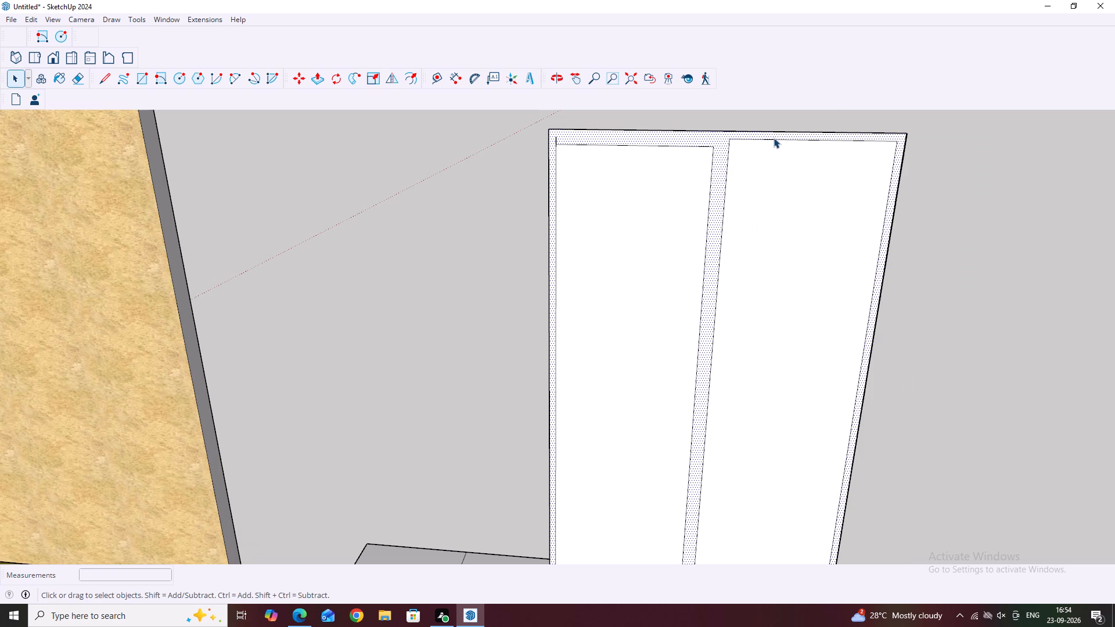
click(775, 139)
key(m)
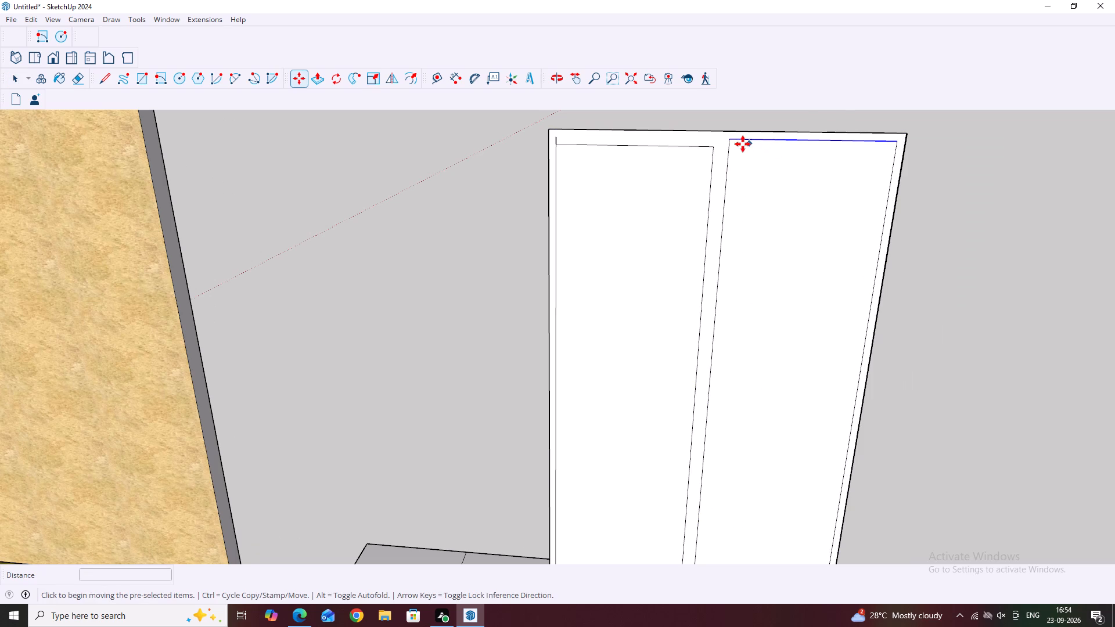
click(730, 140)
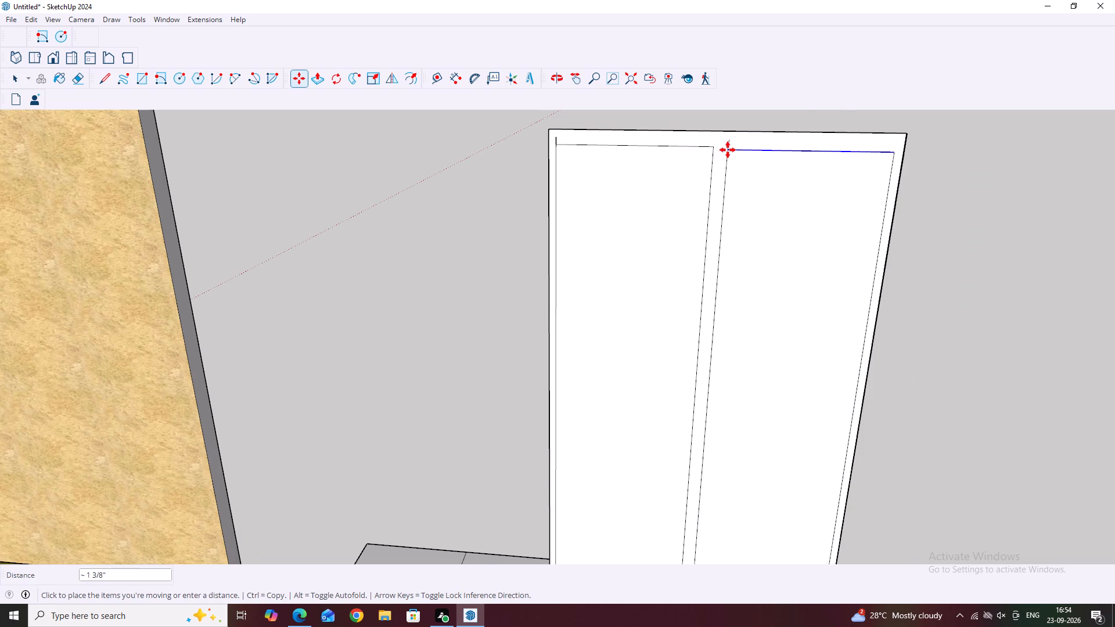
click(728, 153)
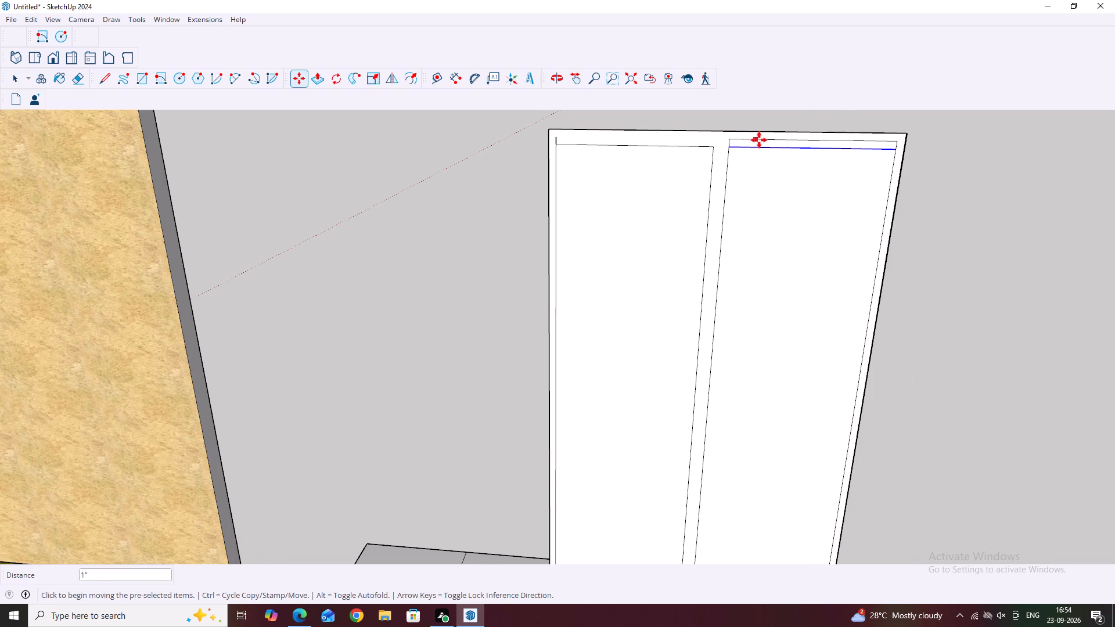
Erase the original inner top edge of the bay farther from the box and the leftover short edges at both its ends.
key(Escape)
key(space)
scroll(740, 148, up, 3)
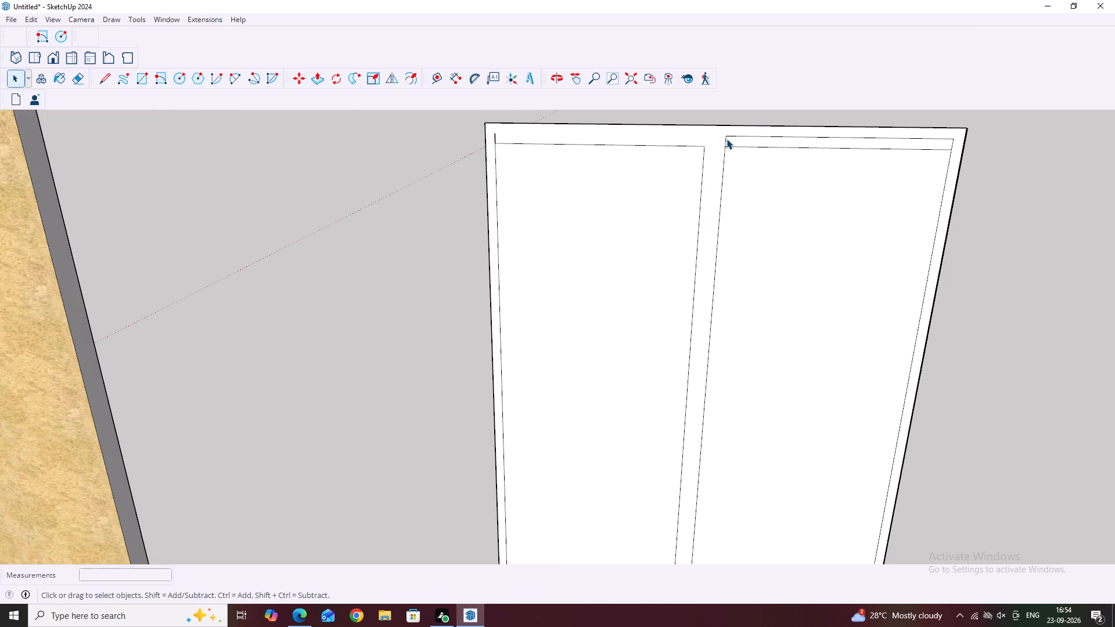
click(725, 138)
key(Delete)
click(738, 136)
key(Delete)
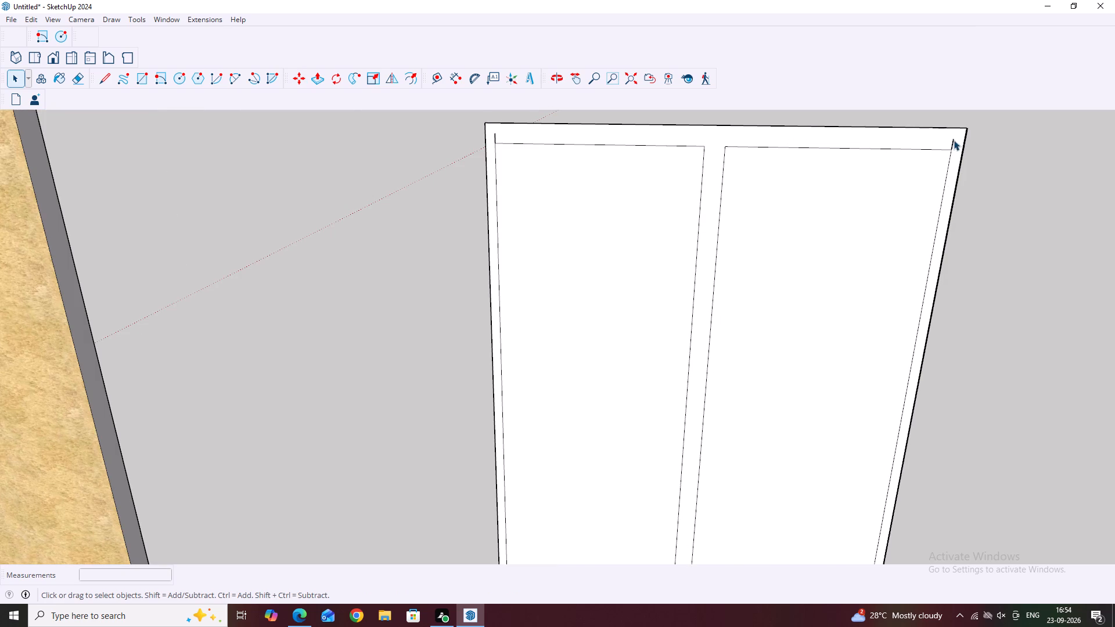
click(952, 145)
key(Delete)
Erase the original inner bottom edges of both bays and the leftover short edges where the divider meets the bottom border.
scroll(838, 153, down, 7)
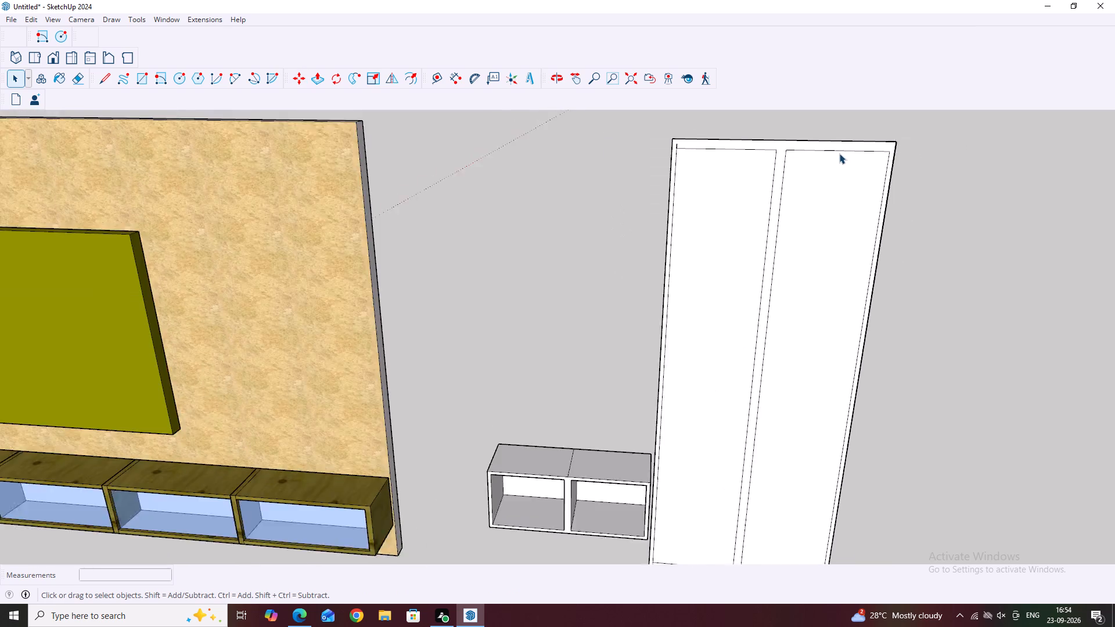
scroll(839, 153, down, 6)
scroll(730, 475, up, 9)
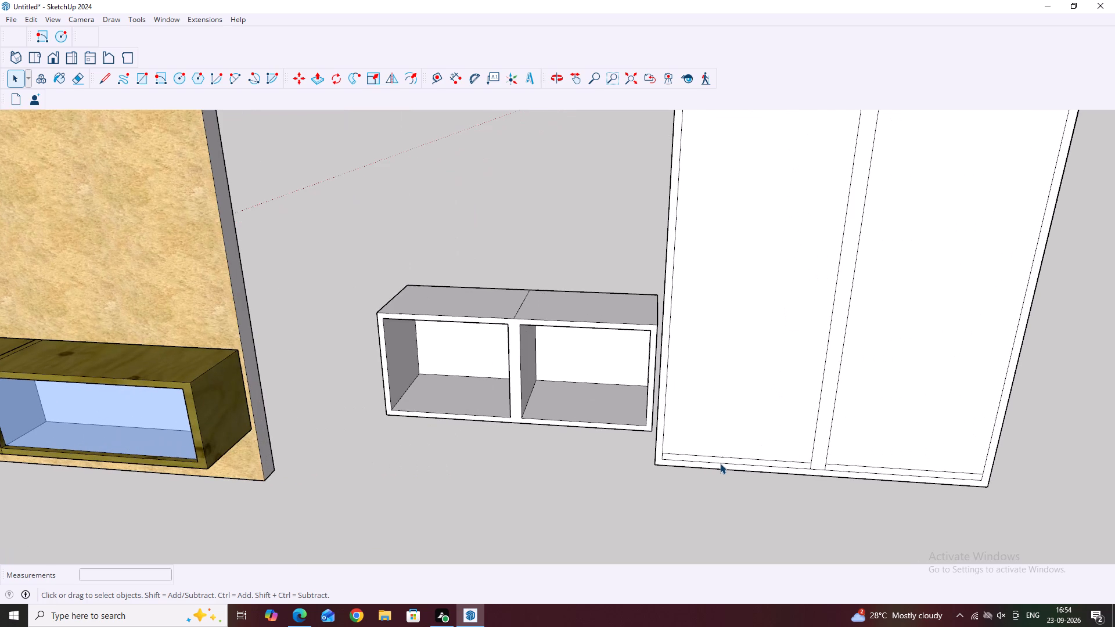
click(722, 463)
key(Delete)
middle_drag(819, 472, 822, 414)
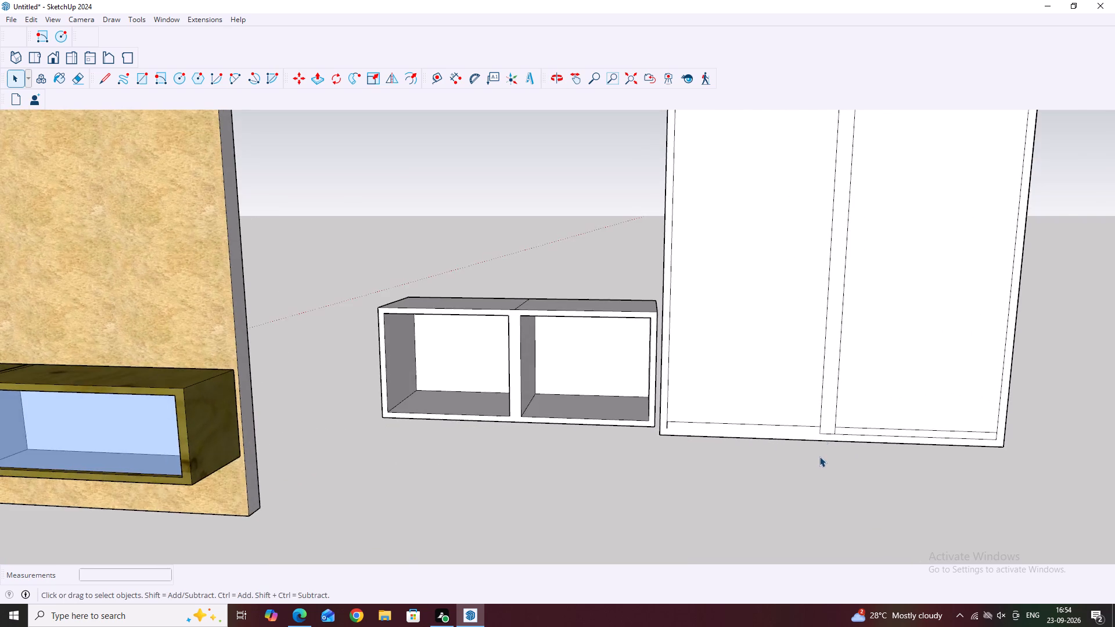
scroll(819, 457, up, 7)
drag(805, 403, 855, 438)
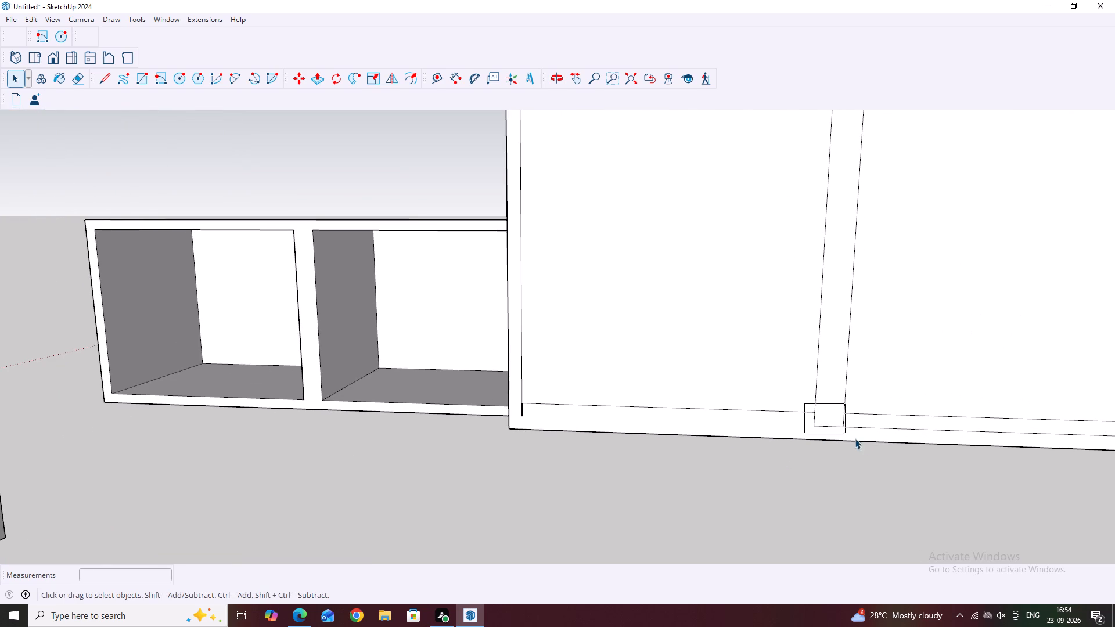
drag(855, 438, 865, 444)
key(Delete)
Erase the leftover short edges at the two outer corners of the panel's bottom border.
scroll(833, 421, down, 7)
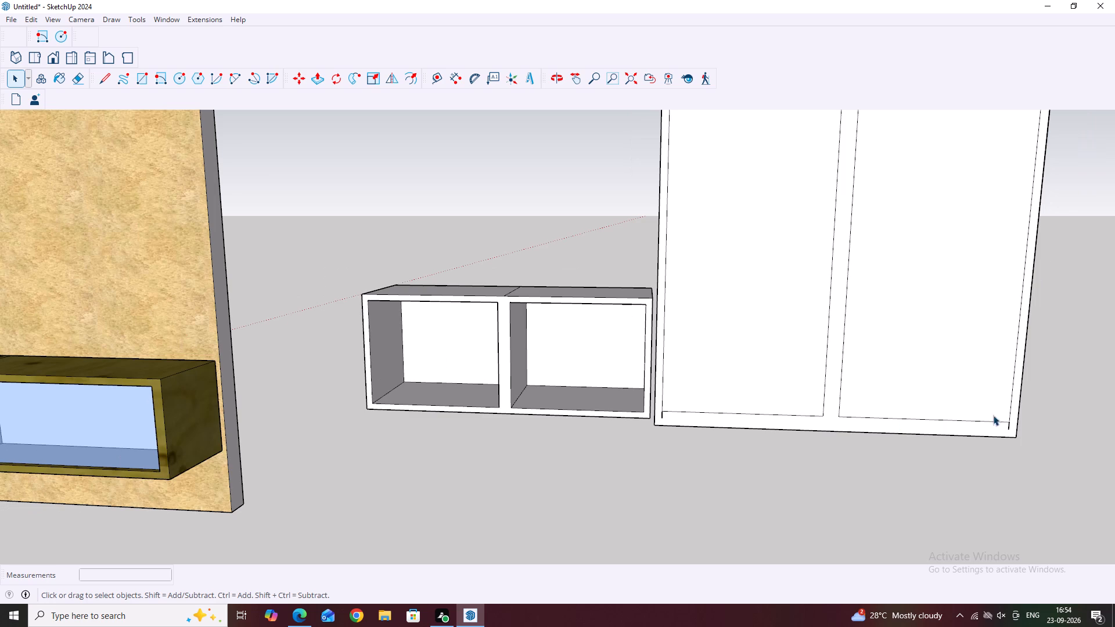
scroll(1012, 429, up, 1)
click(1009, 424)
key(Delete)
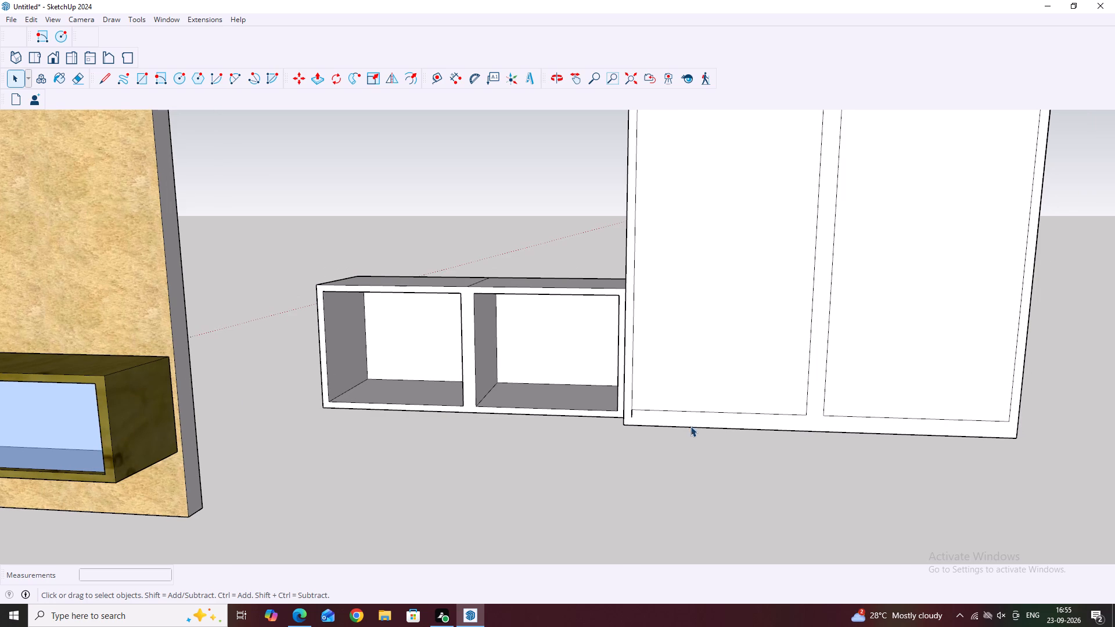
click(631, 415)
key(Delete)
Erase the leftover short edge at the top inner corner of the bay nearest the two-cell box.
scroll(646, 409, down, 6)
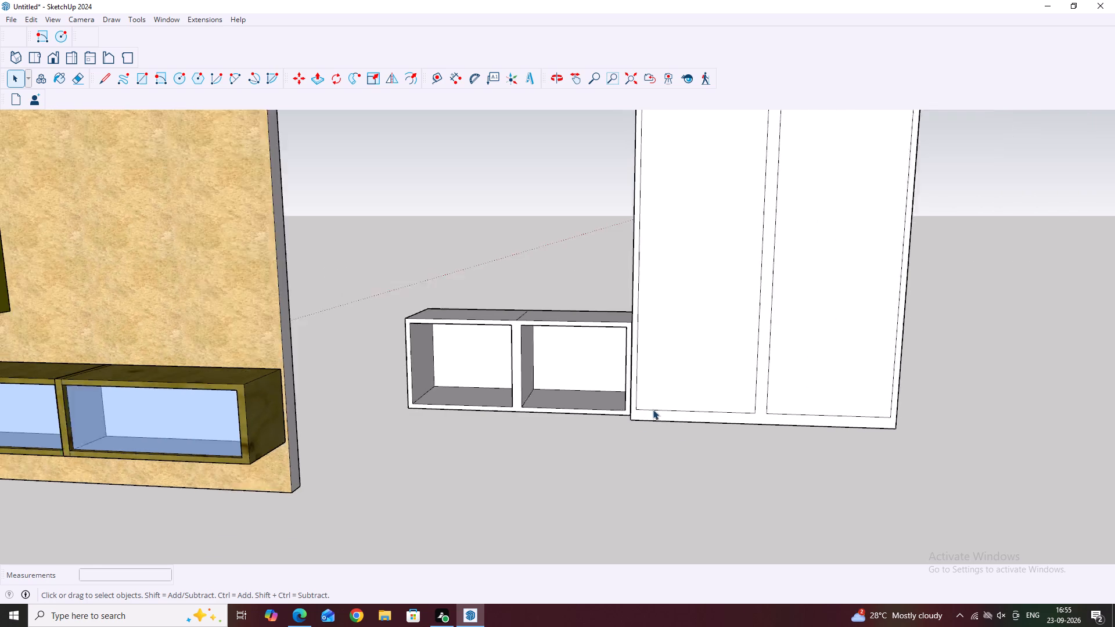
scroll(653, 409, down, 5)
scroll(713, 394, down, 1)
middle_drag(744, 412, 813, 436)
scroll(813, 436, down, 5)
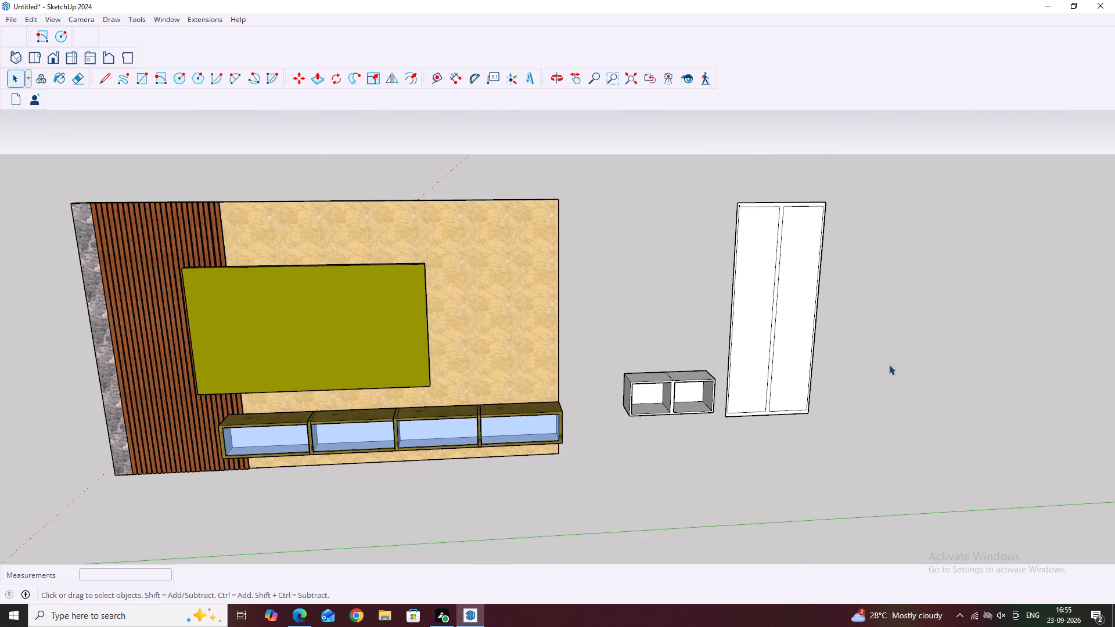
scroll(775, 206, up, 4)
middle_drag(843, 243, 731, 202)
scroll(699, 191, up, 4)
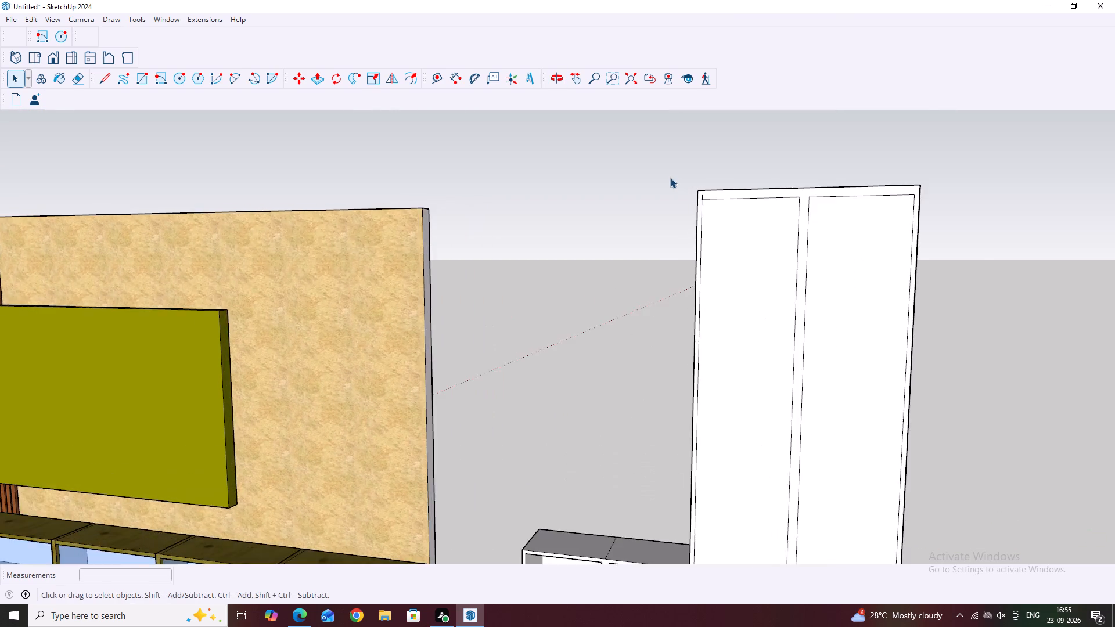
scroll(670, 178, up, 1)
scroll(713, 208, up, 3)
click(712, 200)
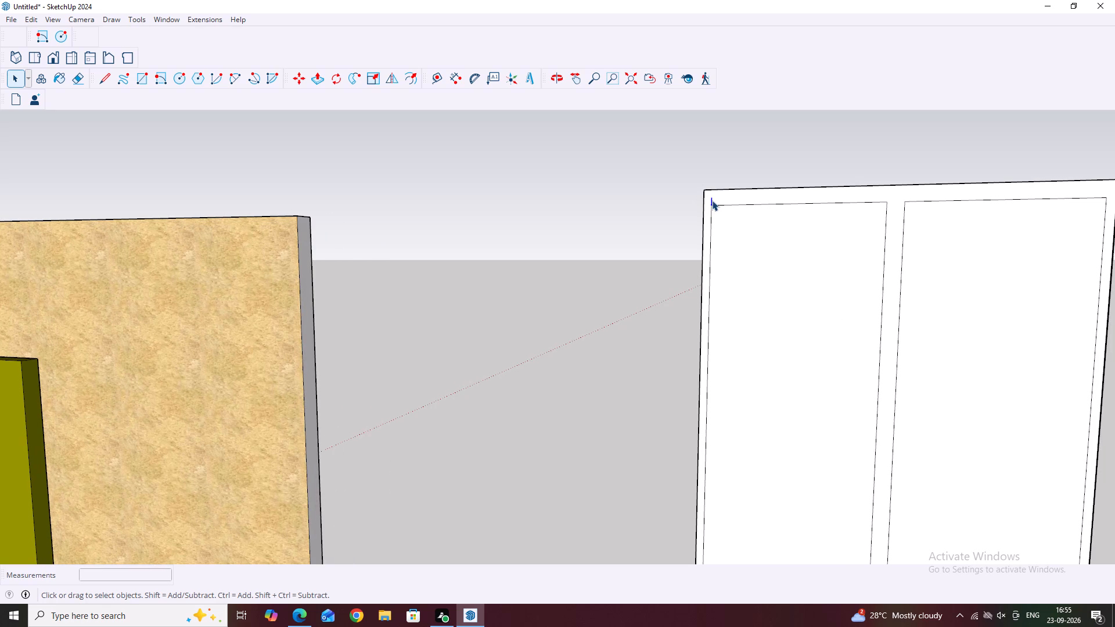
key(Delete)
Check whether the panel's border and divider form one continuous face.
scroll(718, 229, down, 12)
middle_drag(765, 493, 797, 494)
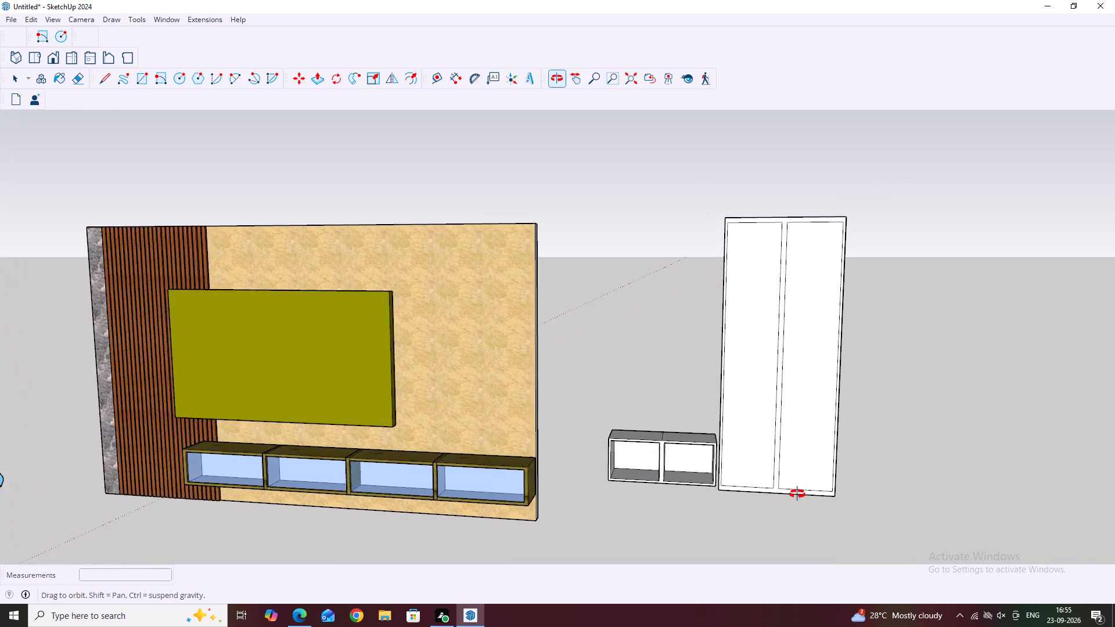
middle_drag(797, 494, 815, 493)
scroll(793, 488, up, 9)
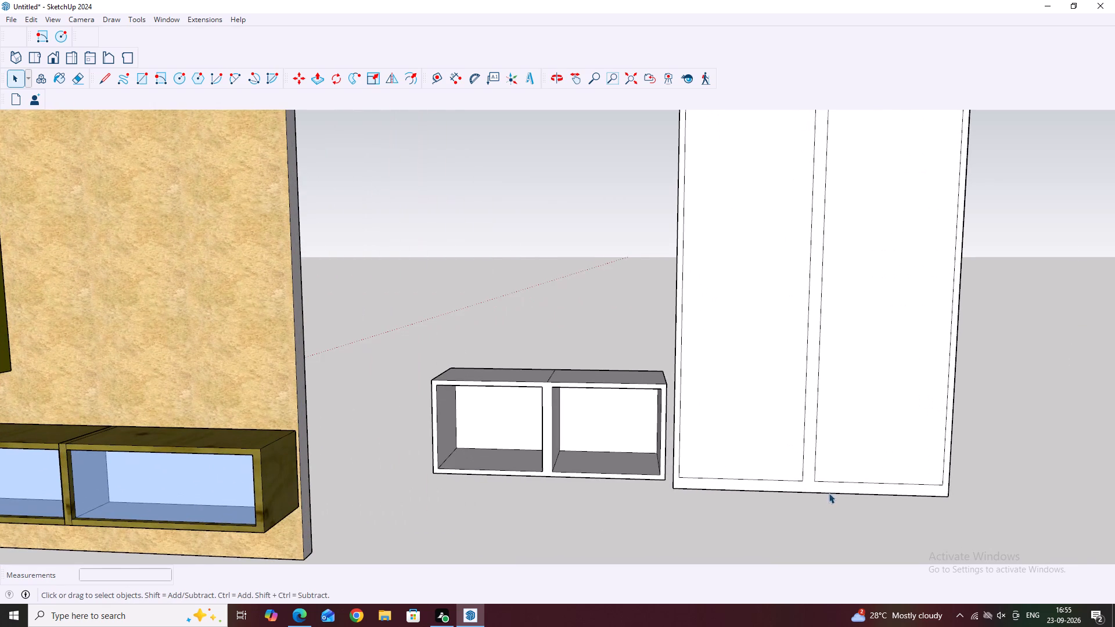
click(801, 483)
scroll(805, 481, down, 5)
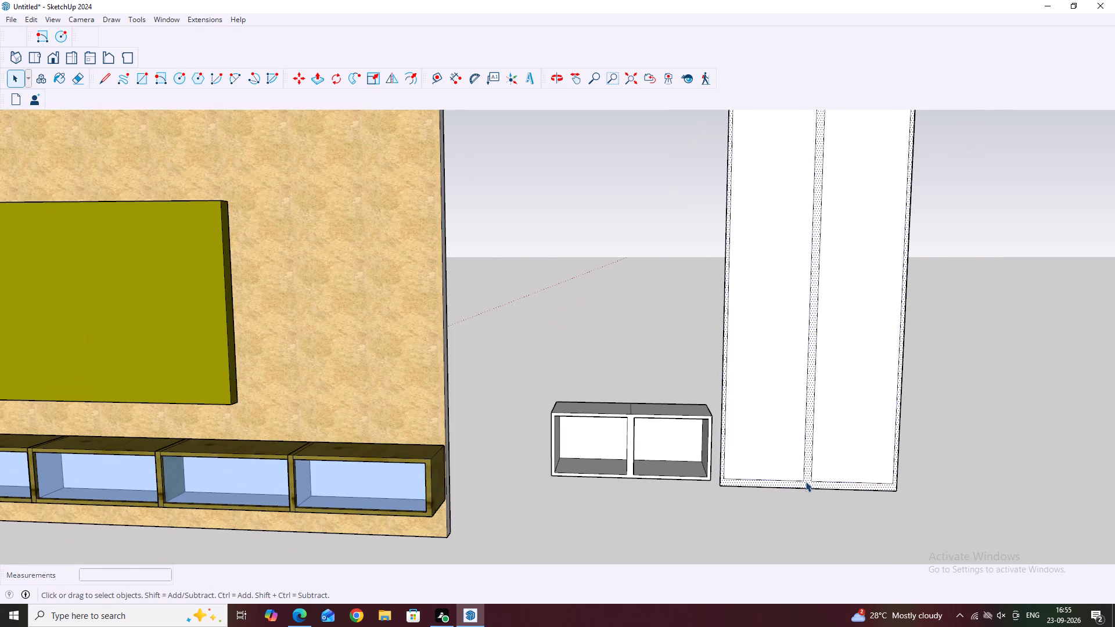
scroll(805, 481, down, 4)
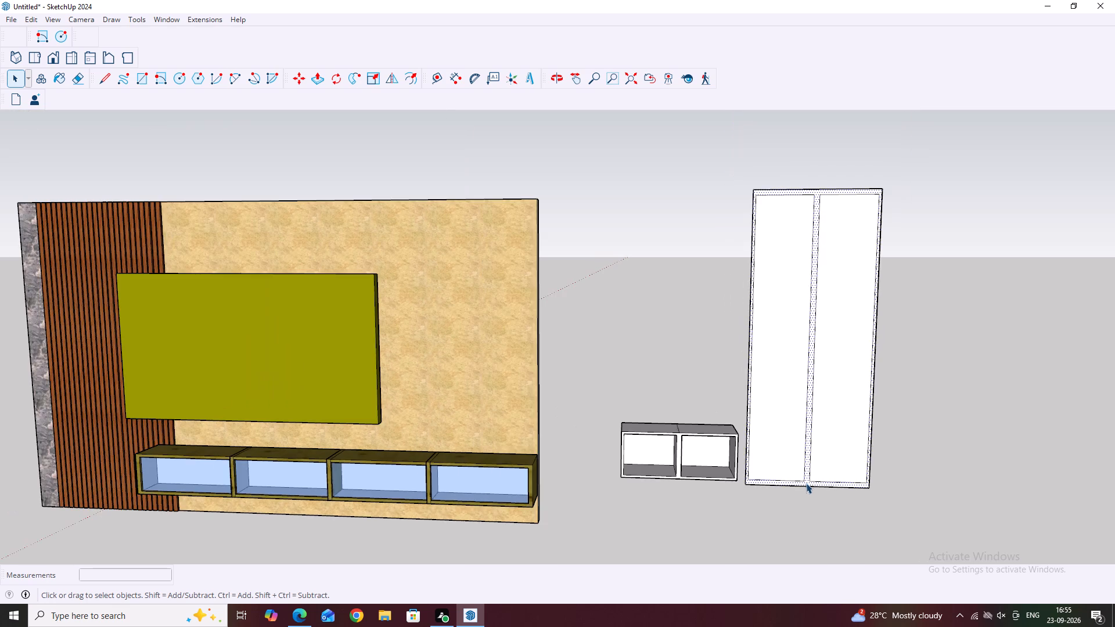
middle_drag(808, 485, 880, 482)
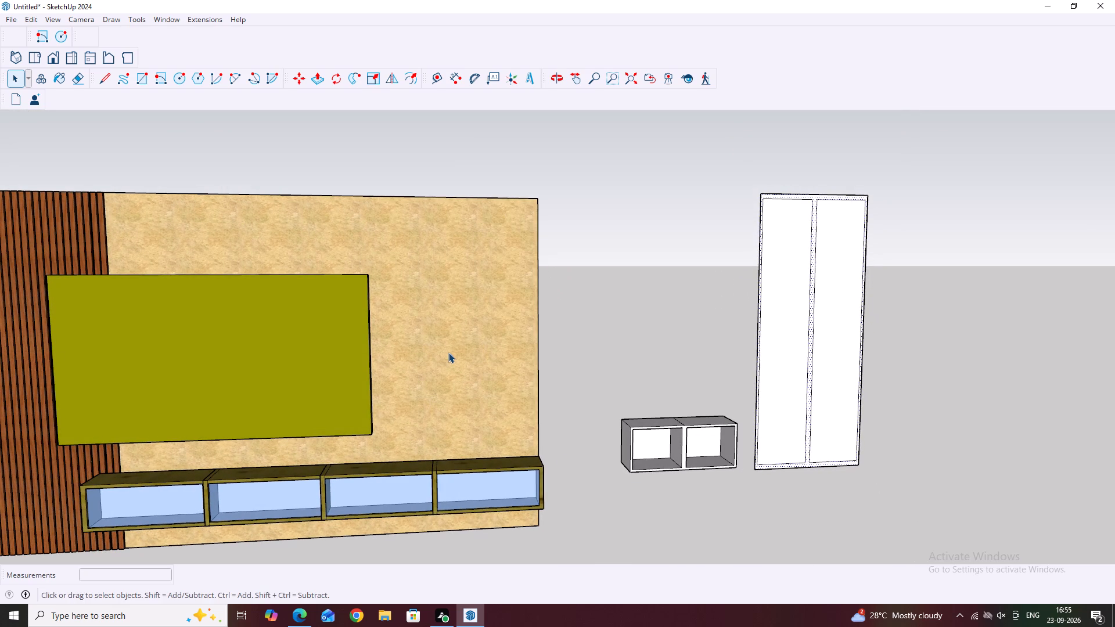
key(Escape)
Measure the front-to-back depth of the end low cabinet's top beside the wall edge.
click(452, 78)
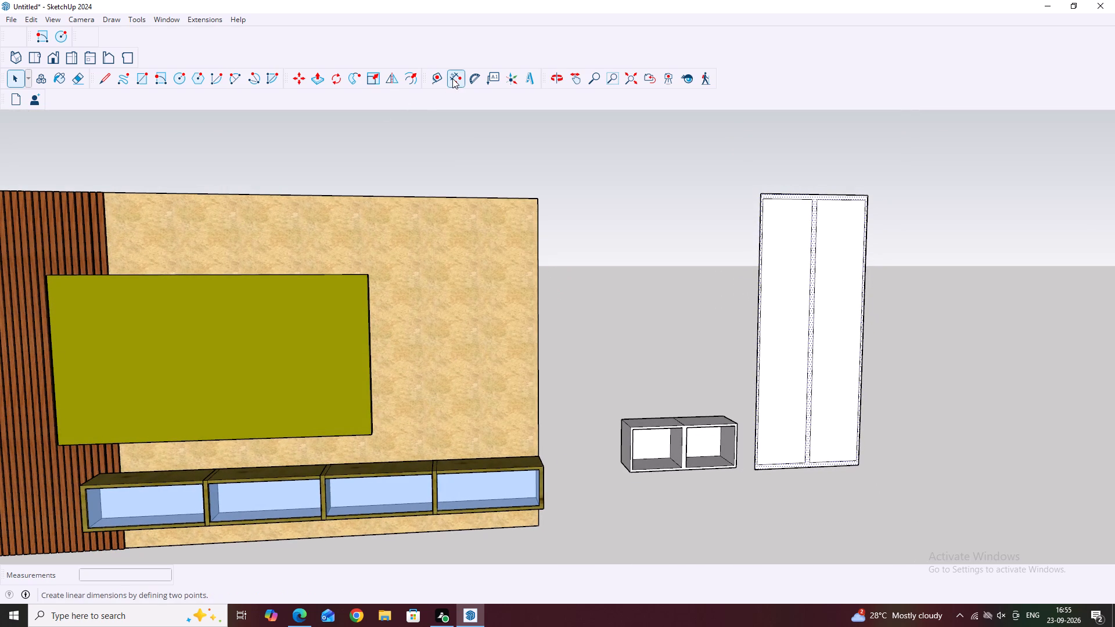
middle_drag(564, 371, 515, 460)
scroll(530, 431, up, 3)
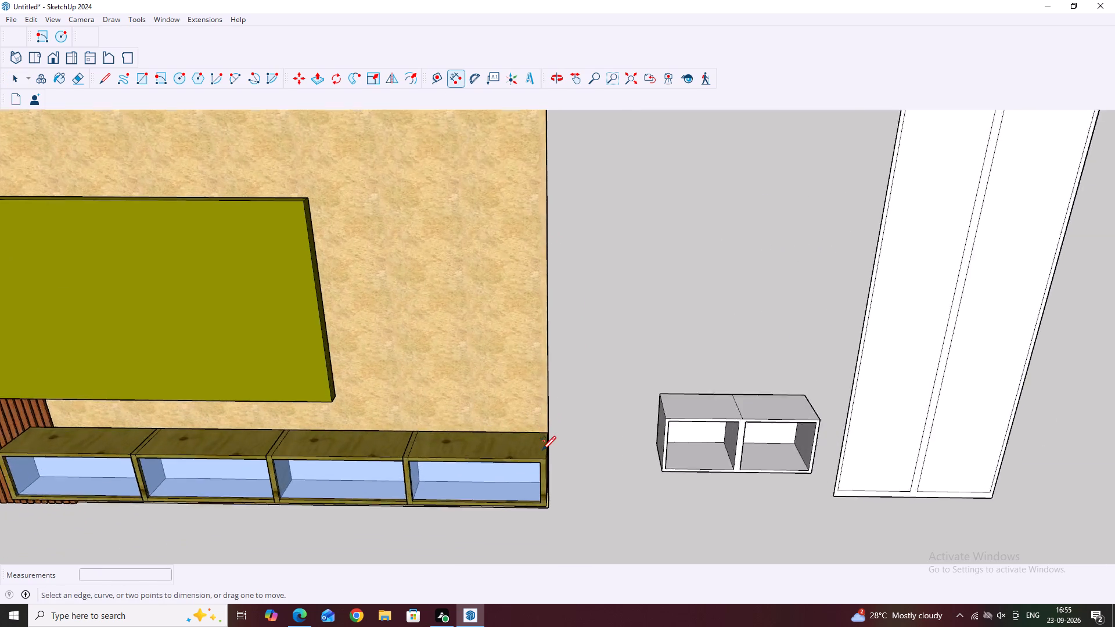
scroll(542, 449, up, 6)
click(550, 462)
scroll(559, 419, up, 3)
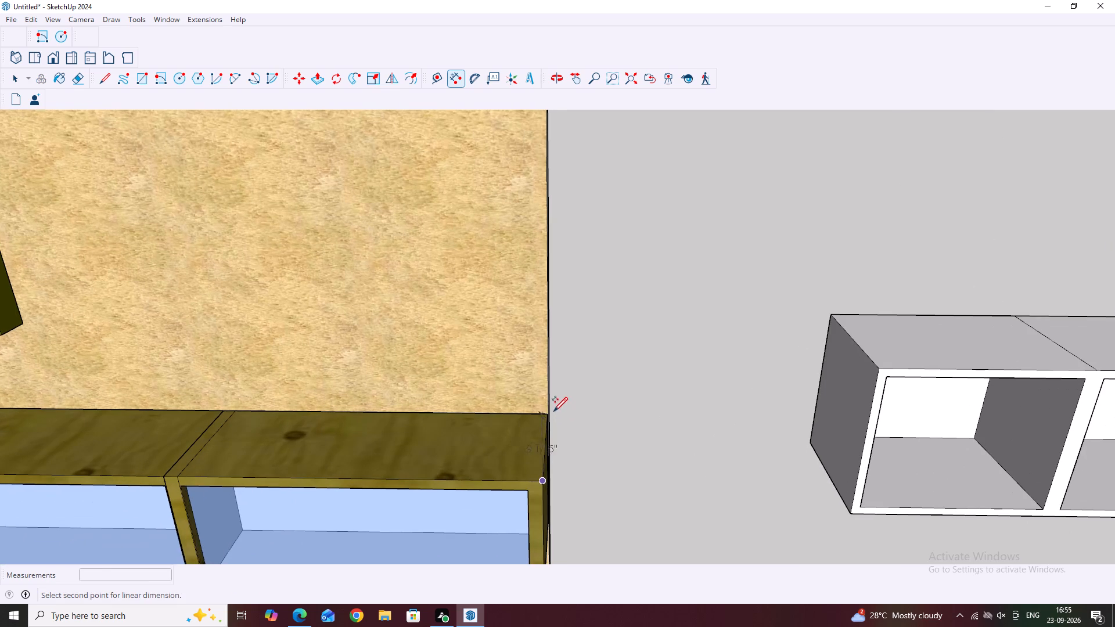
scroll(552, 417, up, 2)
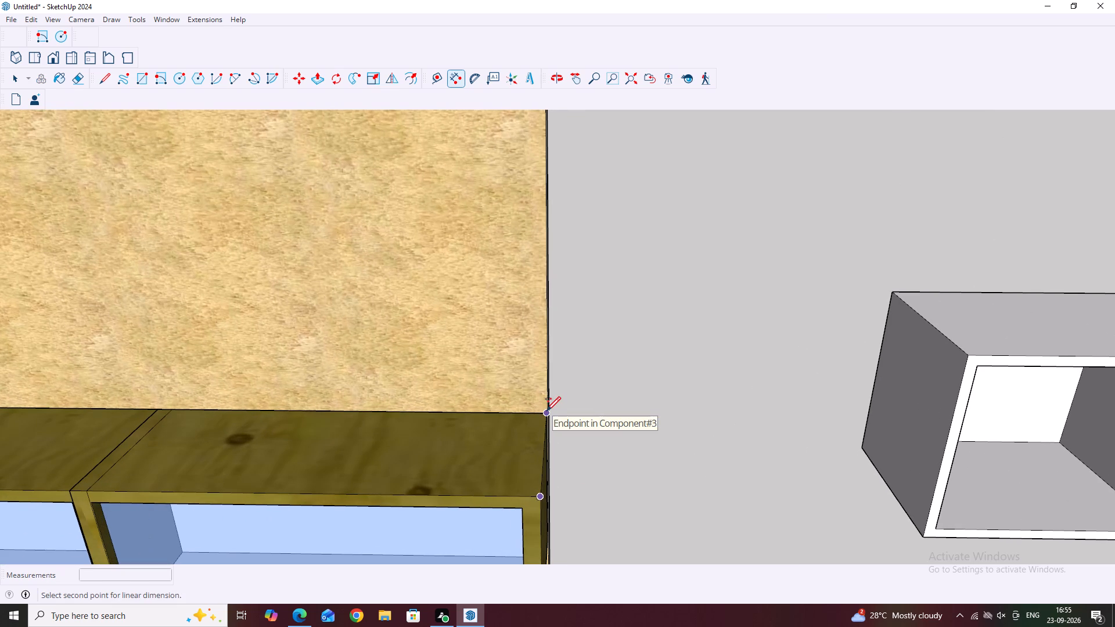
click(546, 410)
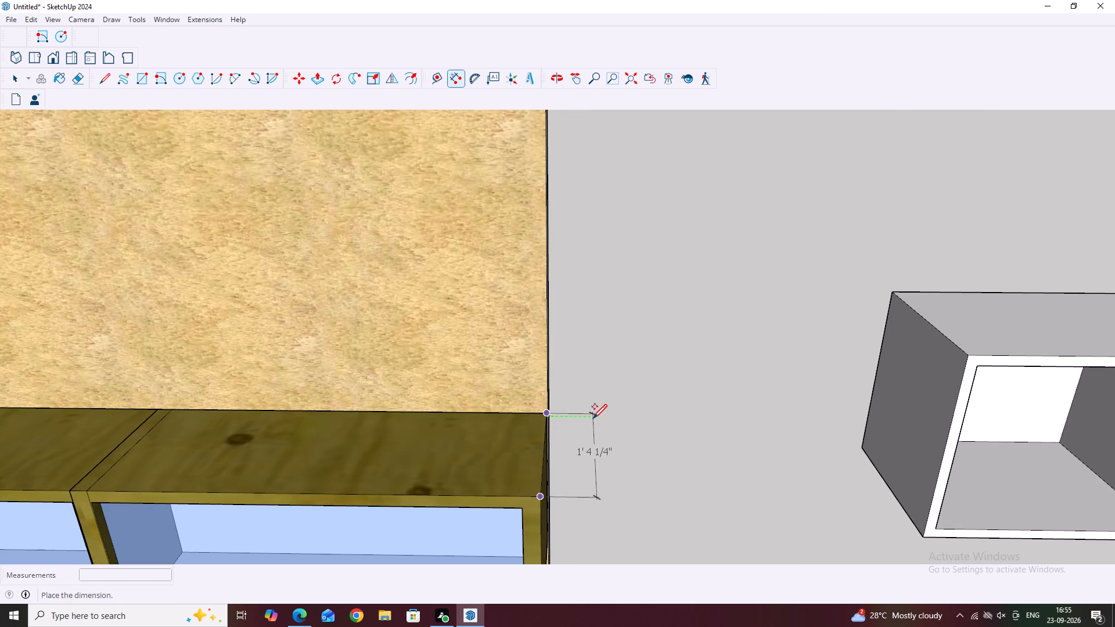
key(Escape)
key(space)
Move the entire two-bay panel onto the TV wall, placing its lower outer corner on the end cabinet's top back corner.
scroll(541, 374, down, 12)
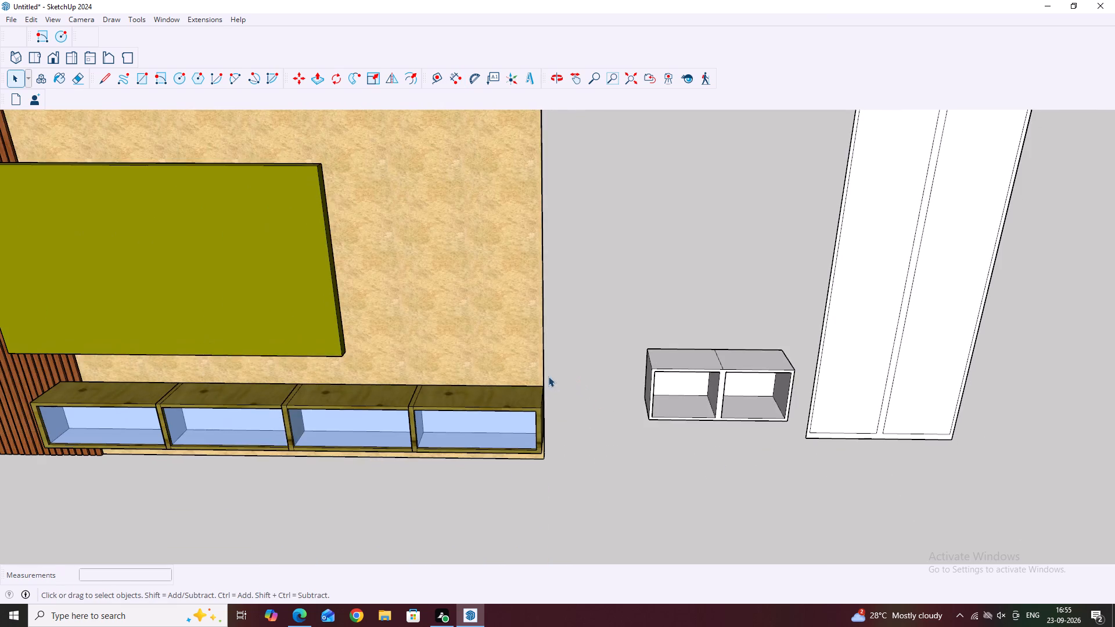
scroll(767, 365, down, 9)
middle_drag(844, 355, 819, 280)
scroll(798, 233, up, 2)
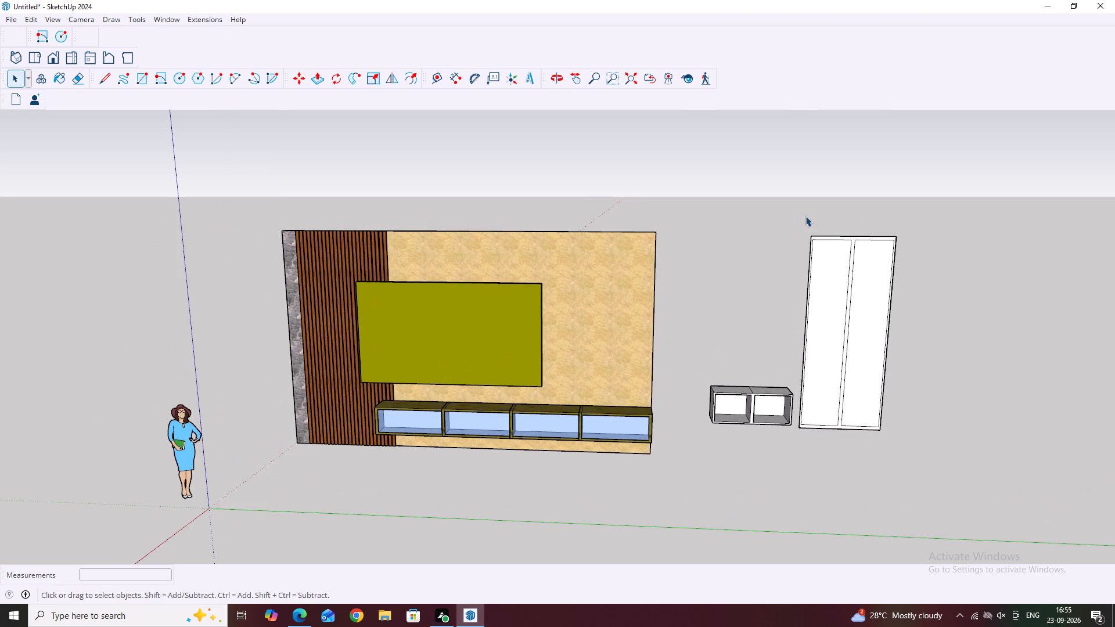
drag(805, 216, 896, 457)
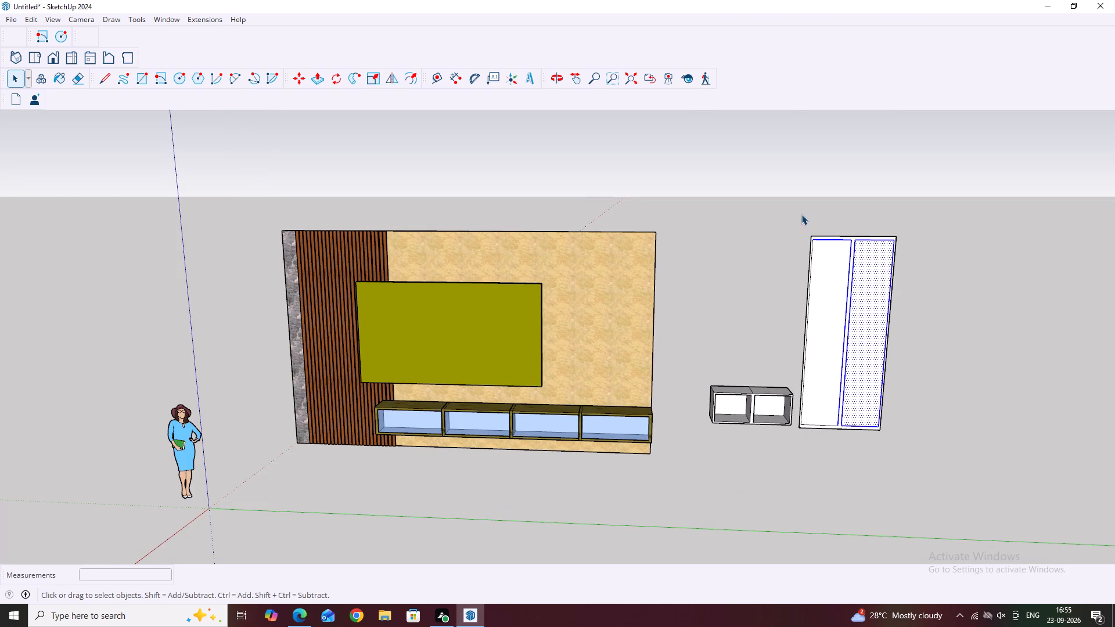
drag(801, 214, 906, 479)
scroll(804, 250, up, 3)
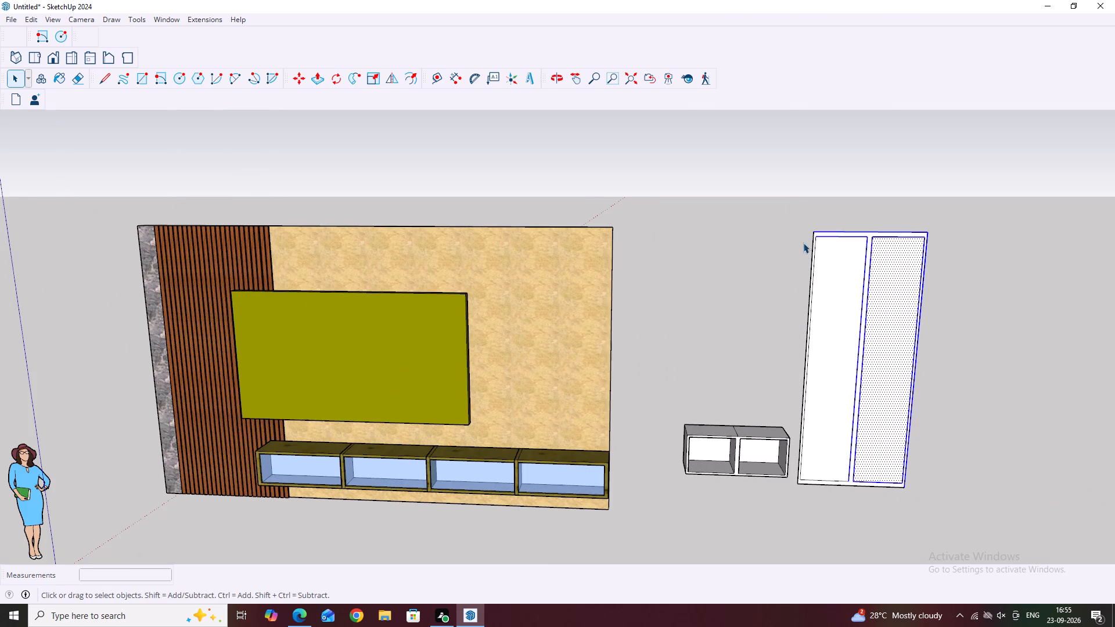
drag(792, 180, 944, 521)
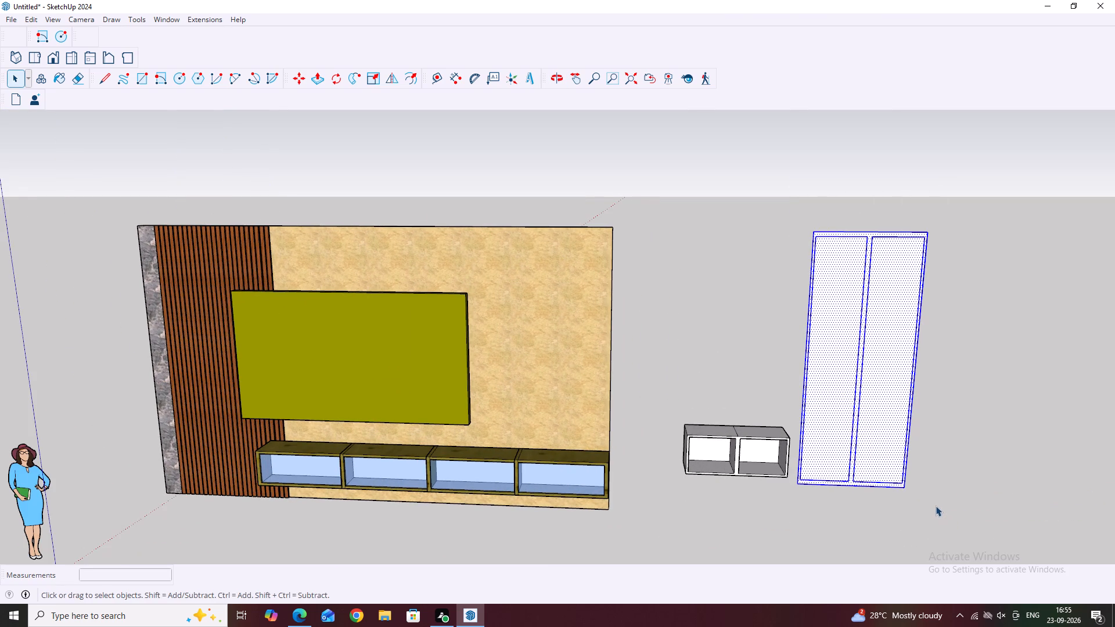
key(m)
scroll(818, 491, up, 3)
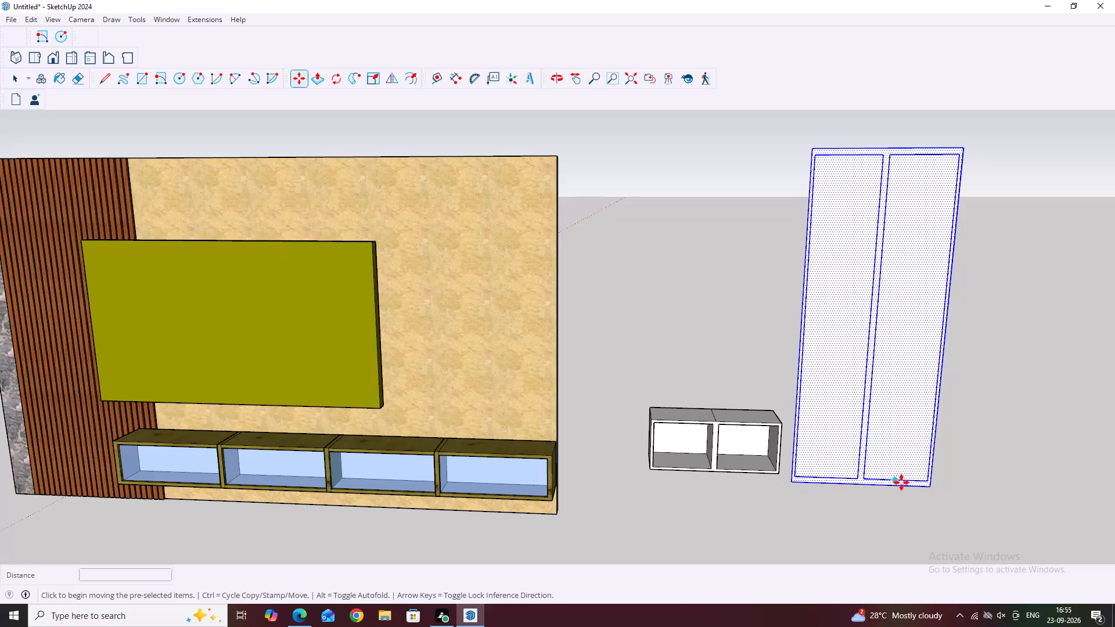
click(930, 487)
scroll(566, 423, up, 2)
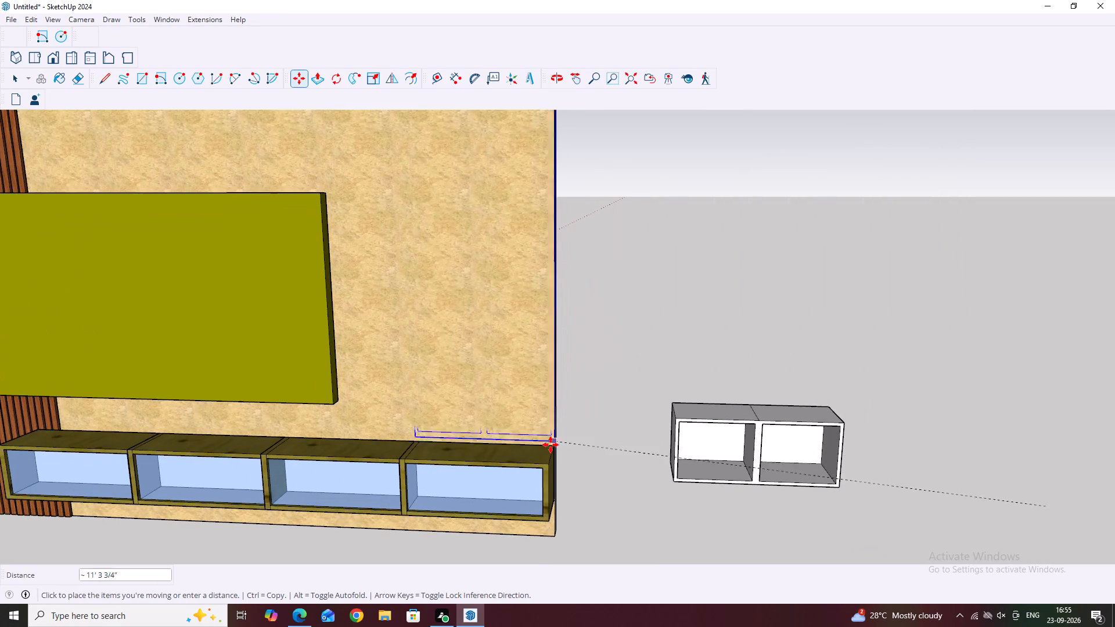
scroll(549, 447, up, 1)
click(554, 446)
key(Escape)
scroll(606, 411, down, 5)
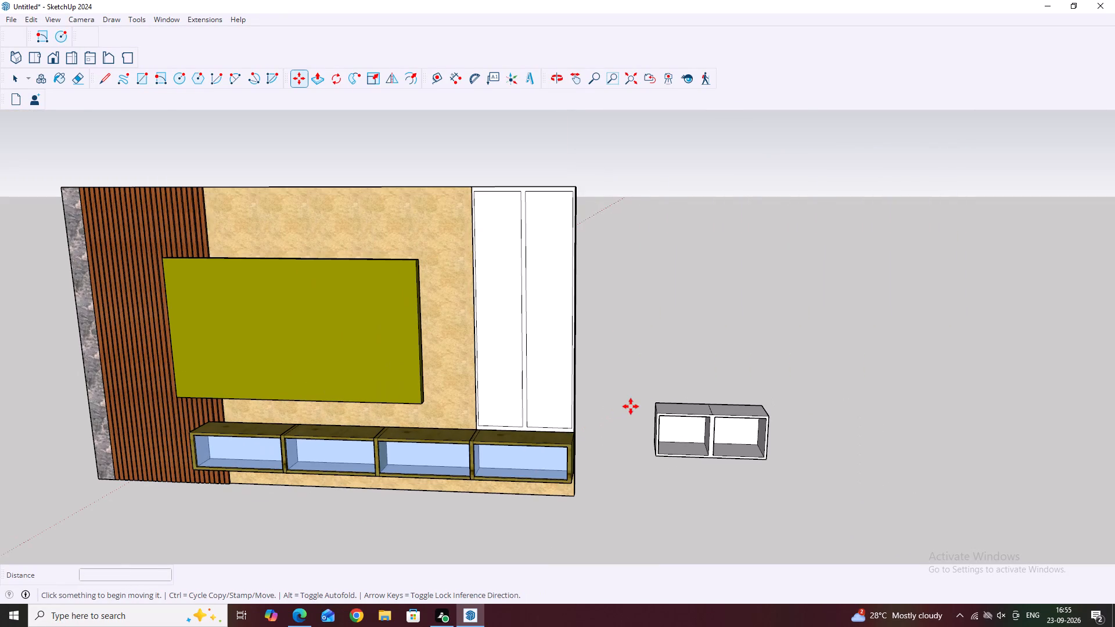
Extrude the panel's border and divider face outward to the front edge of the low cabinets.
key(space)
scroll(528, 433, up, 3)
click(524, 427)
middle_drag(526, 427, 598, 420)
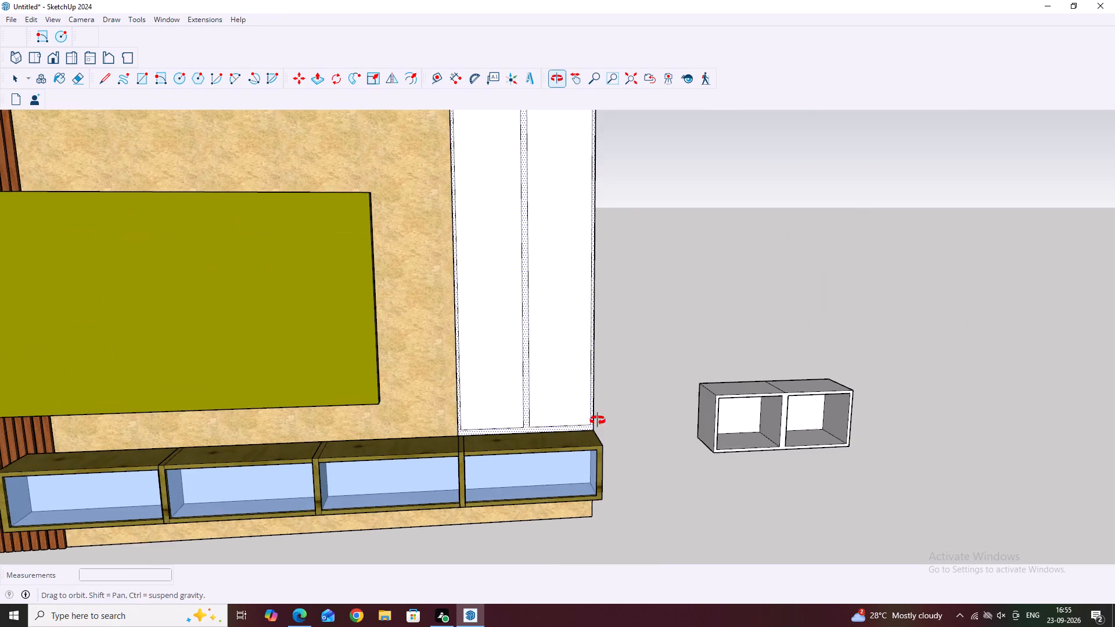
middle_drag(598, 420, 603, 417)
key(p)
click(599, 416)
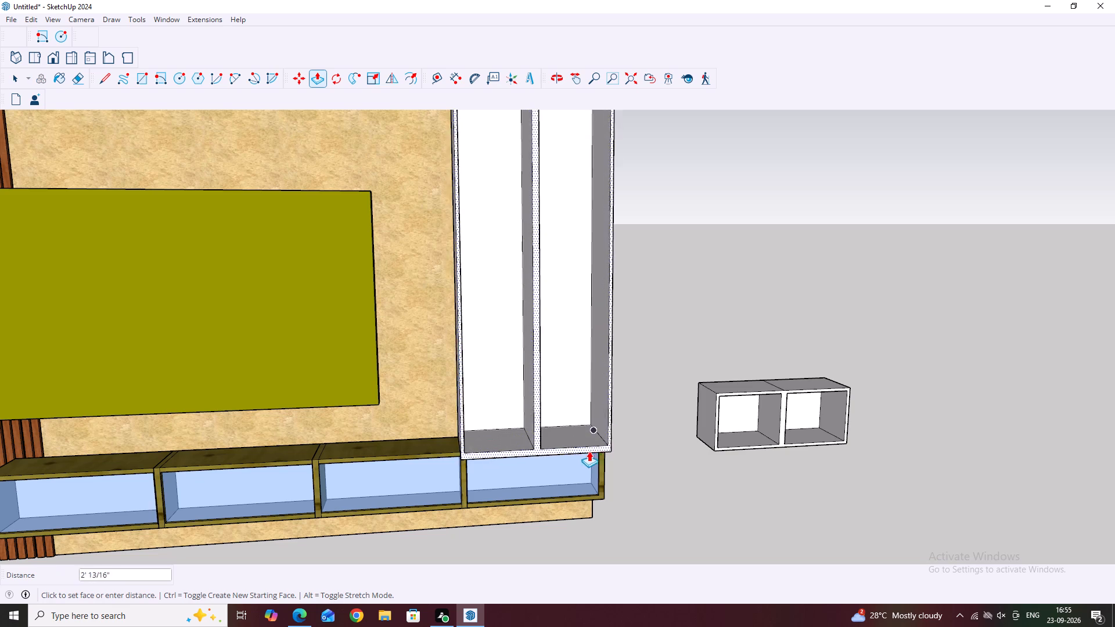
click(516, 446)
key(Escape)
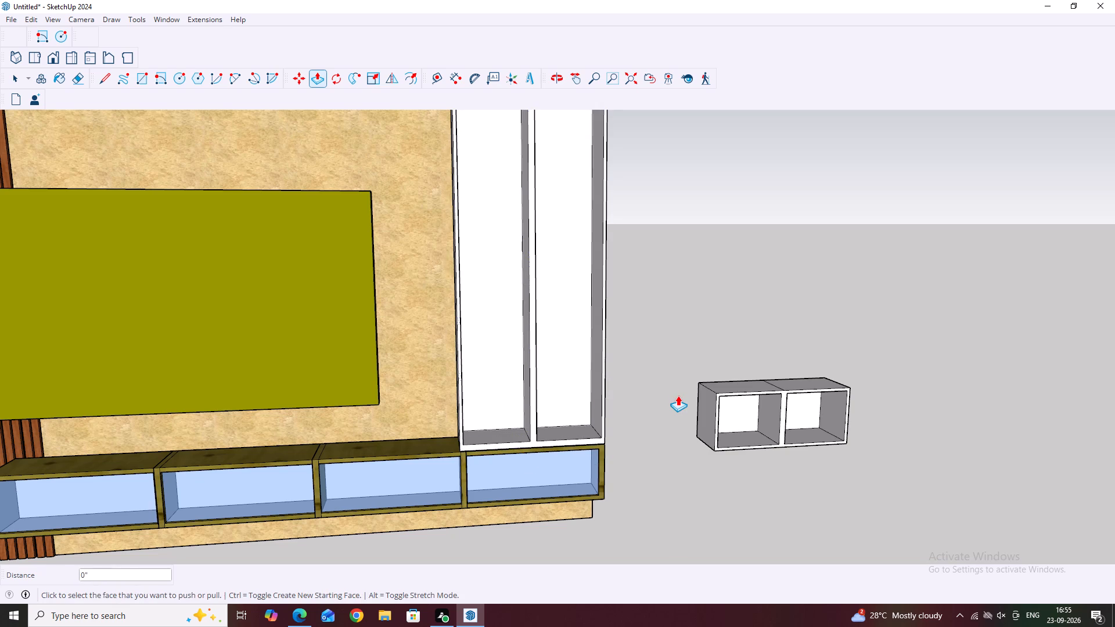
Move the entire tall two-bay frame off the TV wall into the open space beyond the small two-bay box.
key(space)
scroll(649, 436, down, 5)
middle_drag(537, 359, 578, 377)
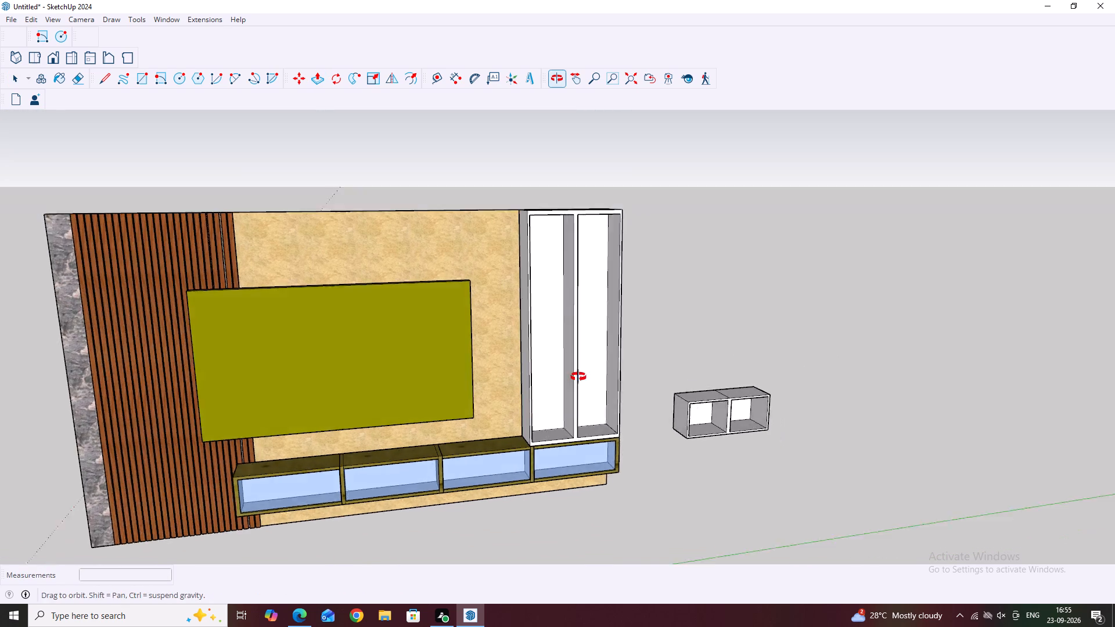
middle_drag(578, 377, 670, 400)
scroll(635, 350, down, 3)
drag(536, 225, 632, 389)
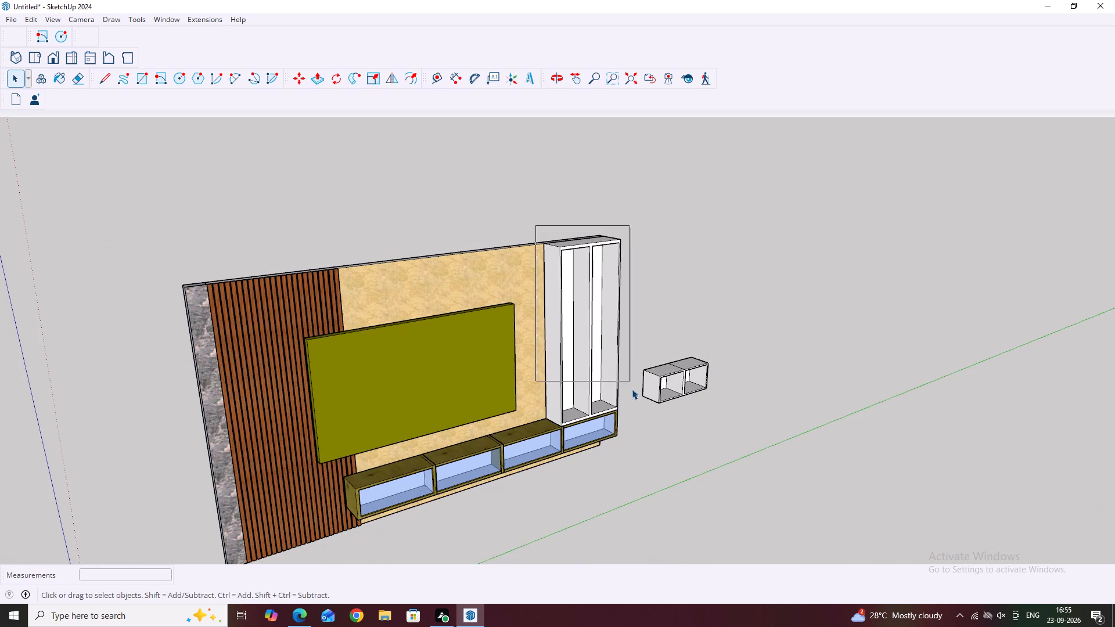
drag(632, 389, 643, 425)
middle_drag(638, 416, 563, 395)
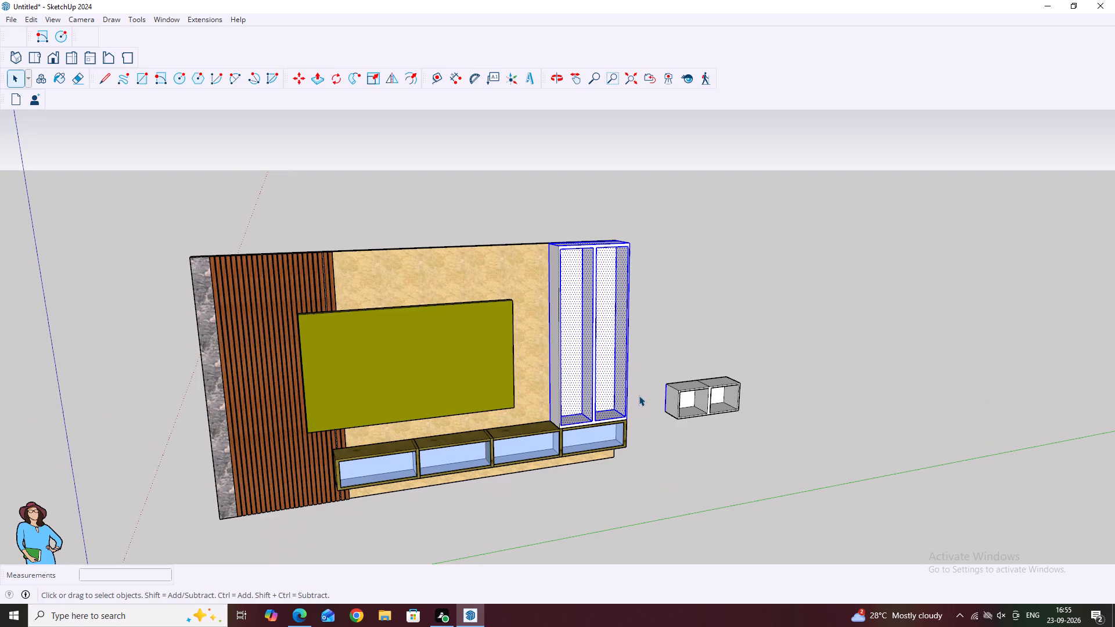
key(Escape)
middle_drag(632, 322, 585, 307)
key(space)
click(681, 305)
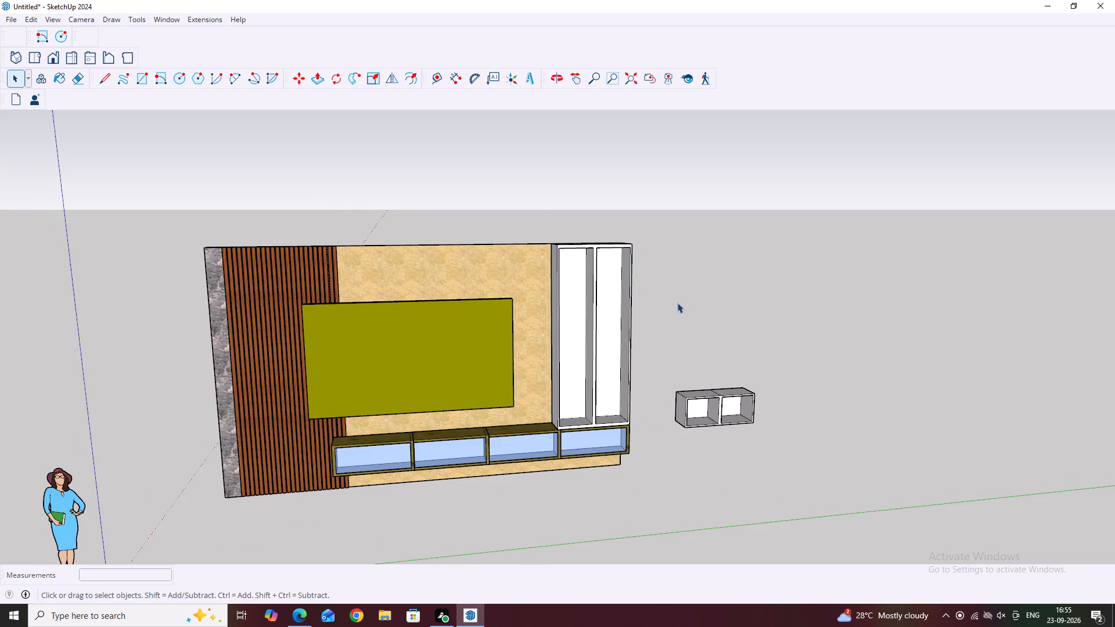
drag(538, 215, 643, 428)
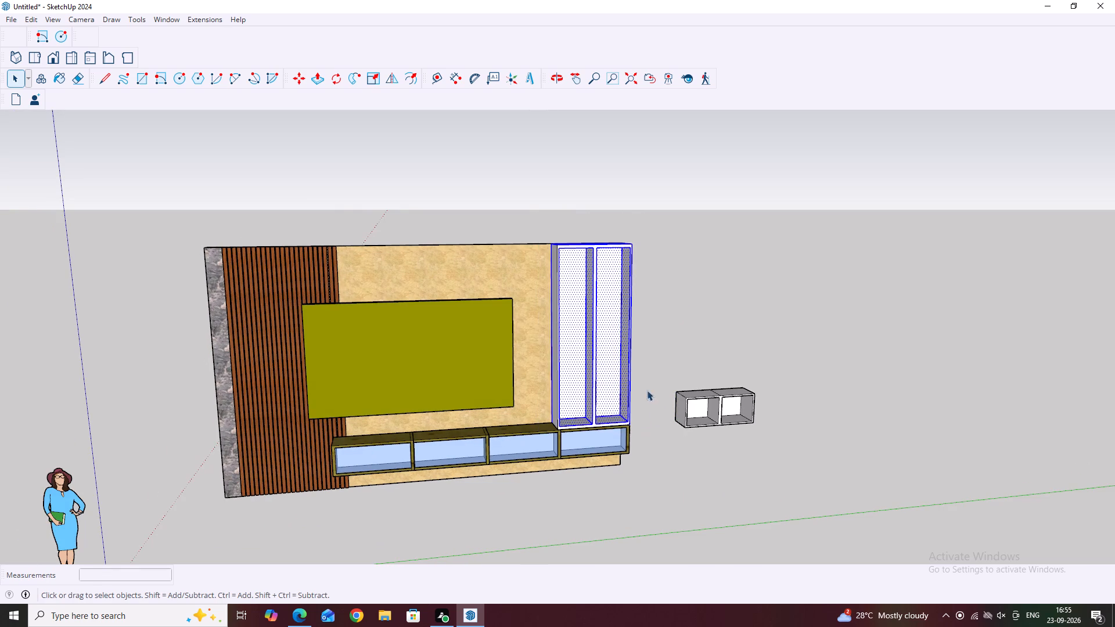
middle_drag(649, 385, 534, 371)
drag(538, 221, 644, 441)
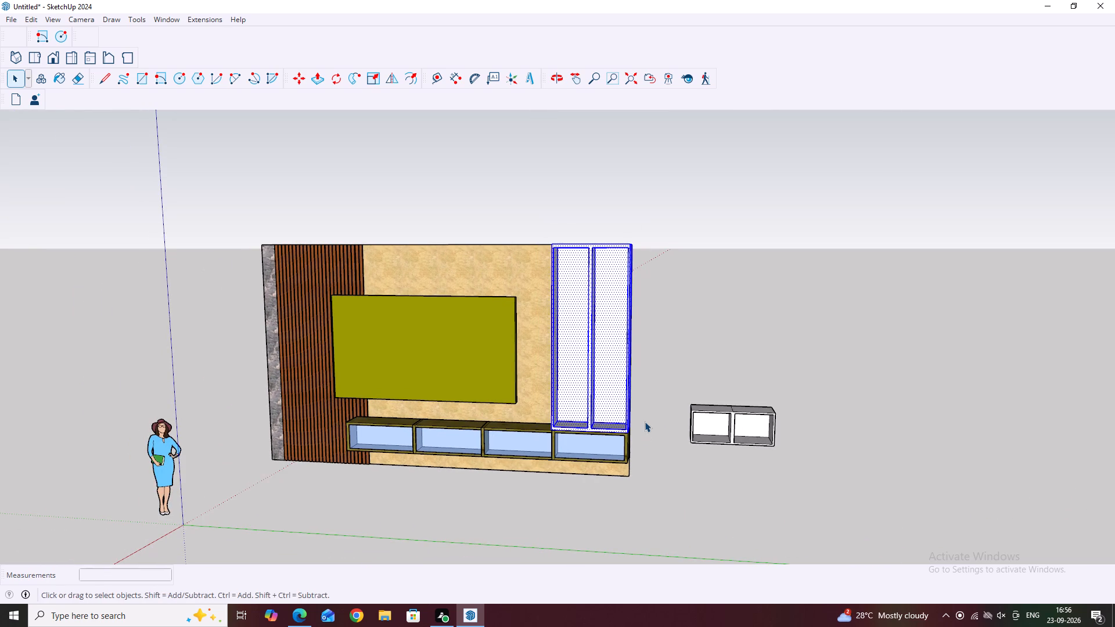
key(m)
click(639, 417)
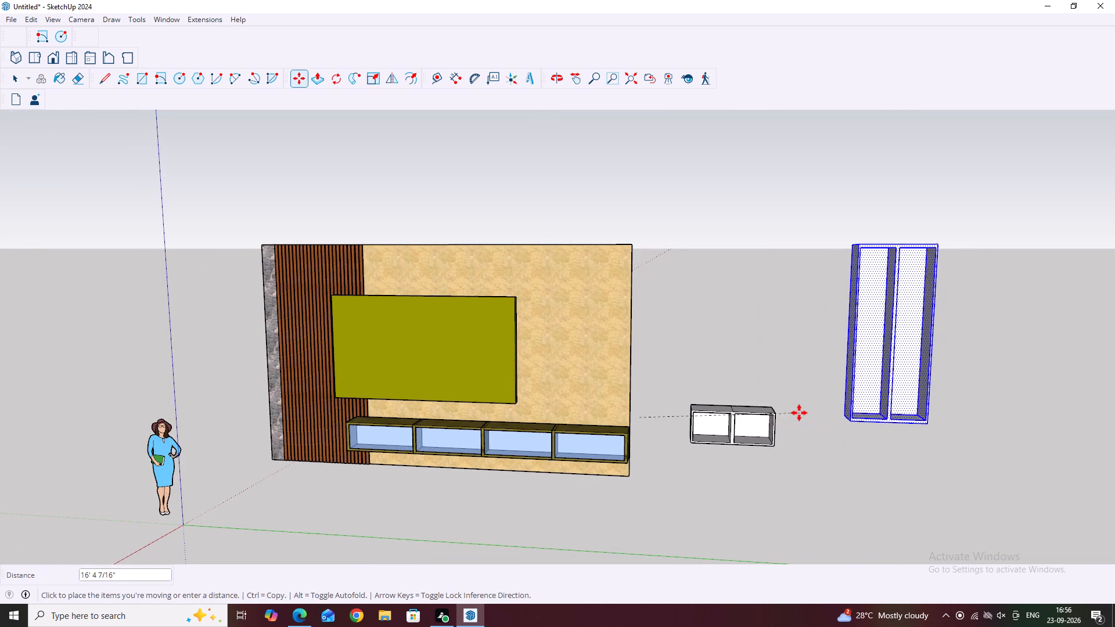
click(792, 415)
key(Escape)
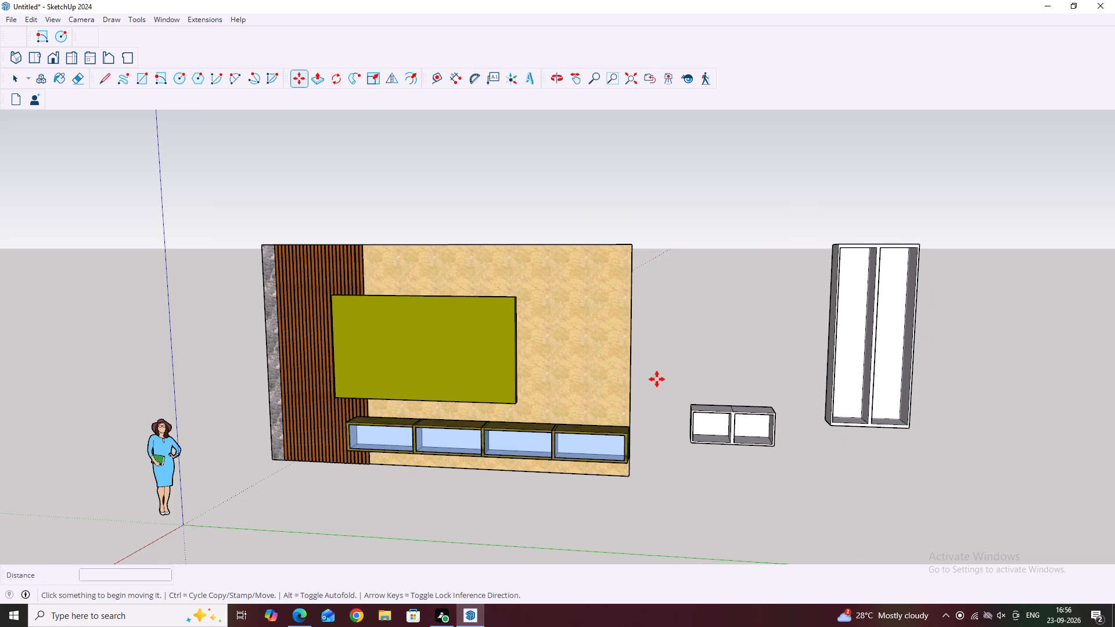
key(Escape)
Delete the small two-bay box standing beside the TV wall.
key(space)
drag(669, 365, 794, 495)
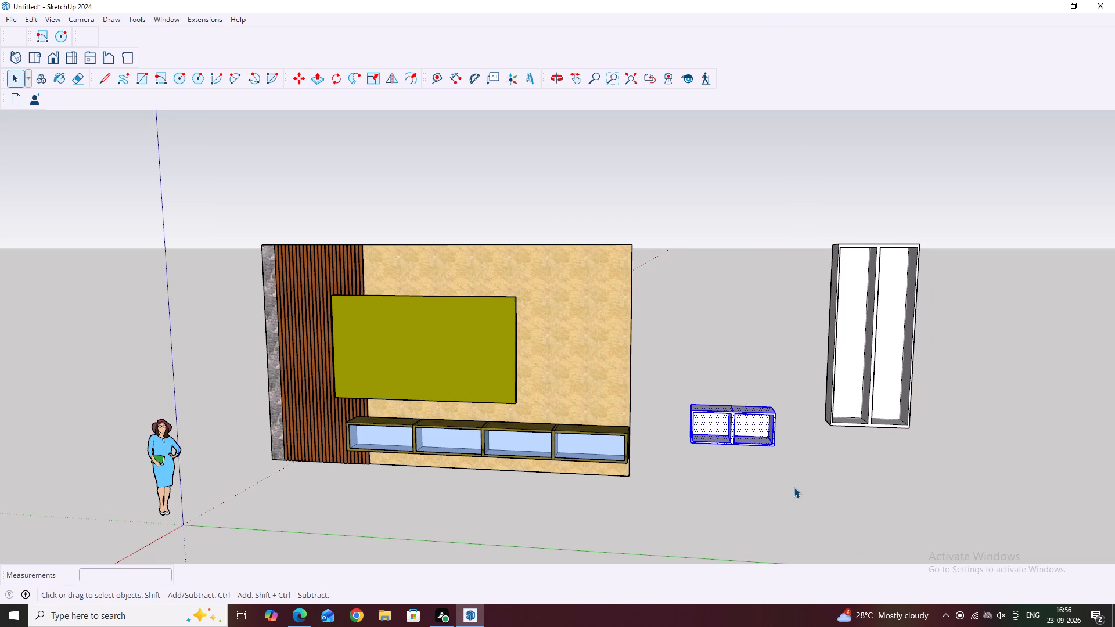
key(Delete)
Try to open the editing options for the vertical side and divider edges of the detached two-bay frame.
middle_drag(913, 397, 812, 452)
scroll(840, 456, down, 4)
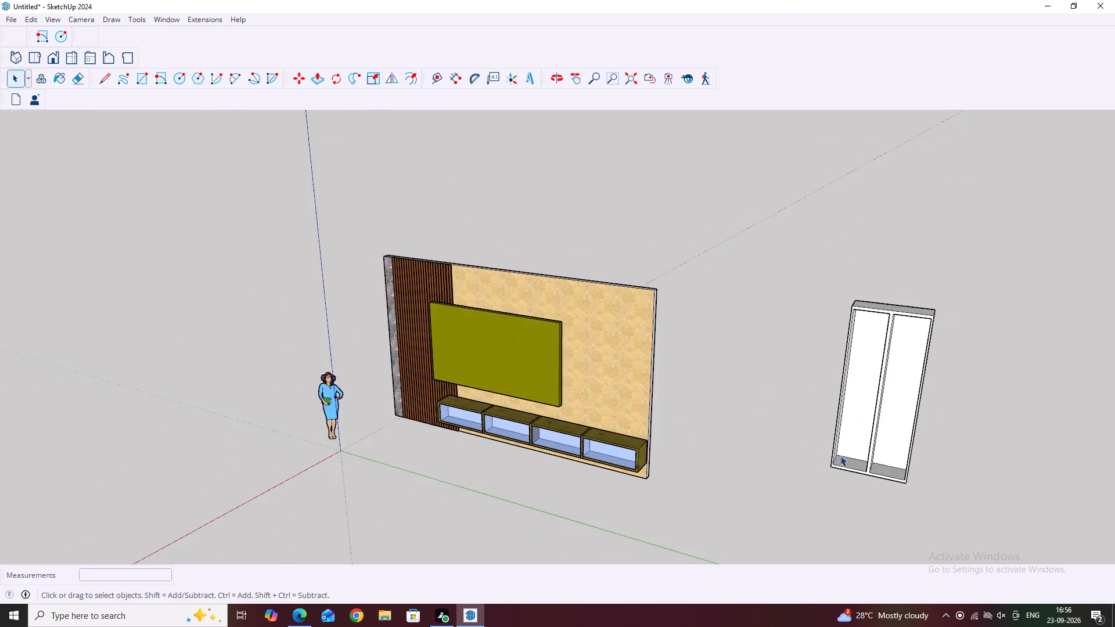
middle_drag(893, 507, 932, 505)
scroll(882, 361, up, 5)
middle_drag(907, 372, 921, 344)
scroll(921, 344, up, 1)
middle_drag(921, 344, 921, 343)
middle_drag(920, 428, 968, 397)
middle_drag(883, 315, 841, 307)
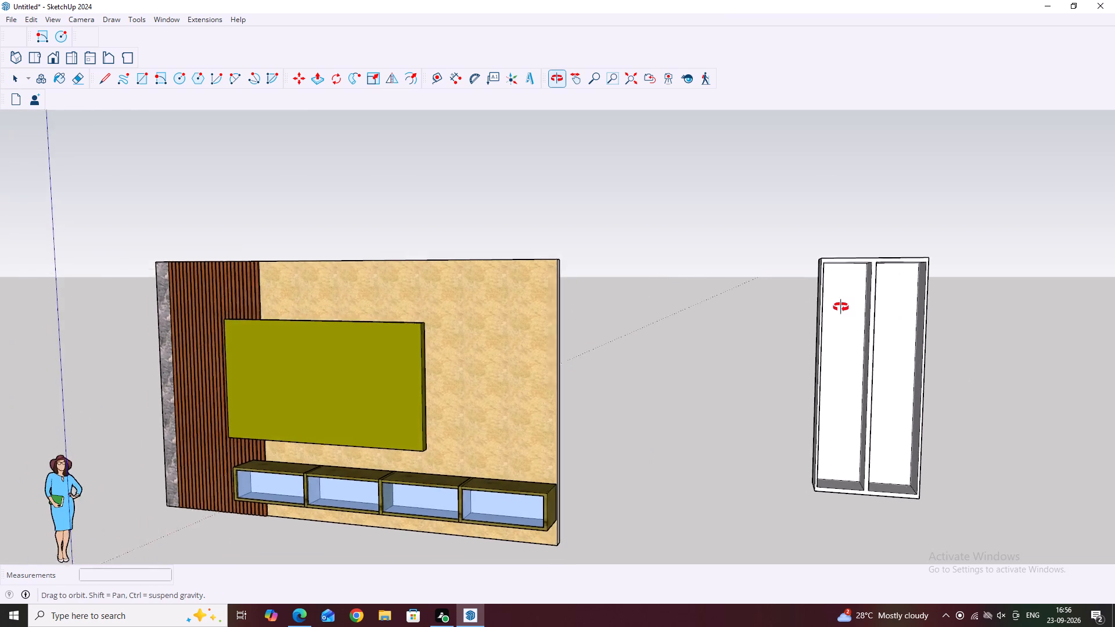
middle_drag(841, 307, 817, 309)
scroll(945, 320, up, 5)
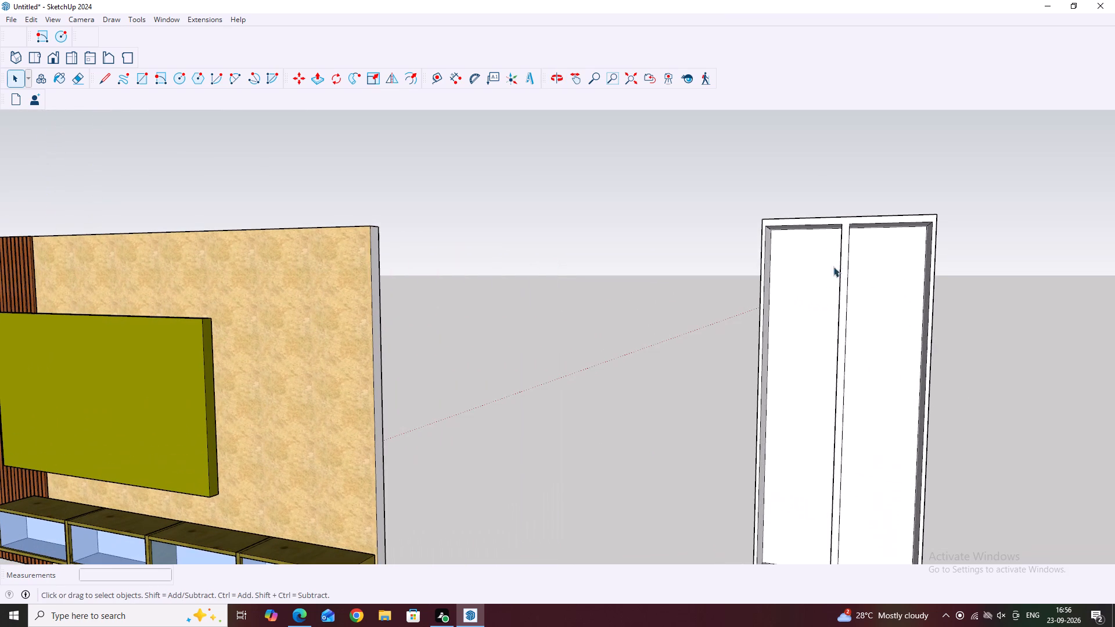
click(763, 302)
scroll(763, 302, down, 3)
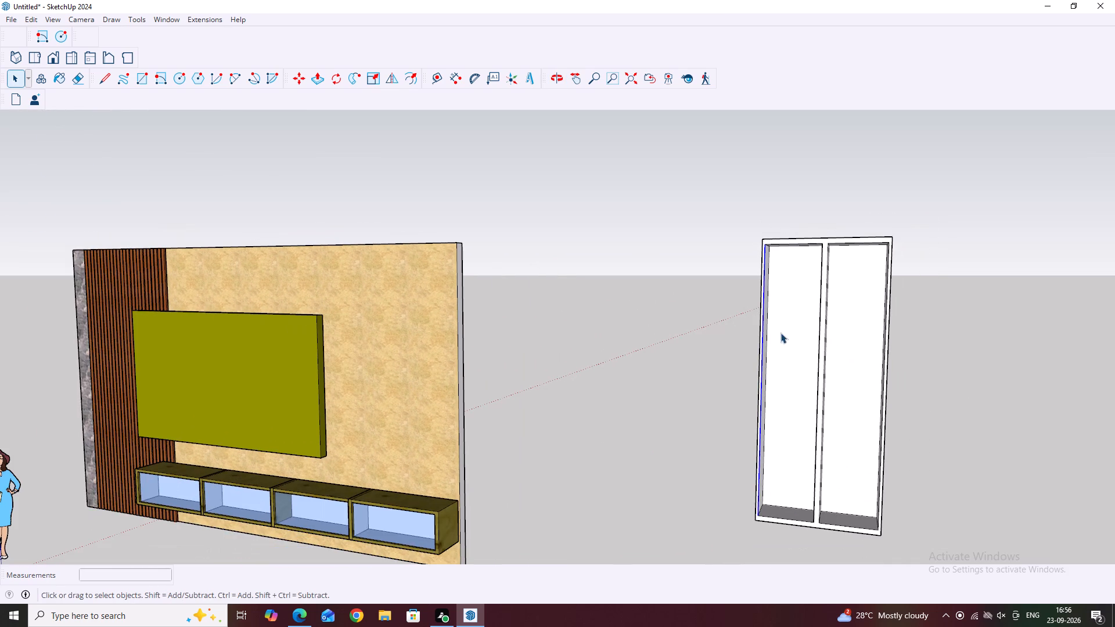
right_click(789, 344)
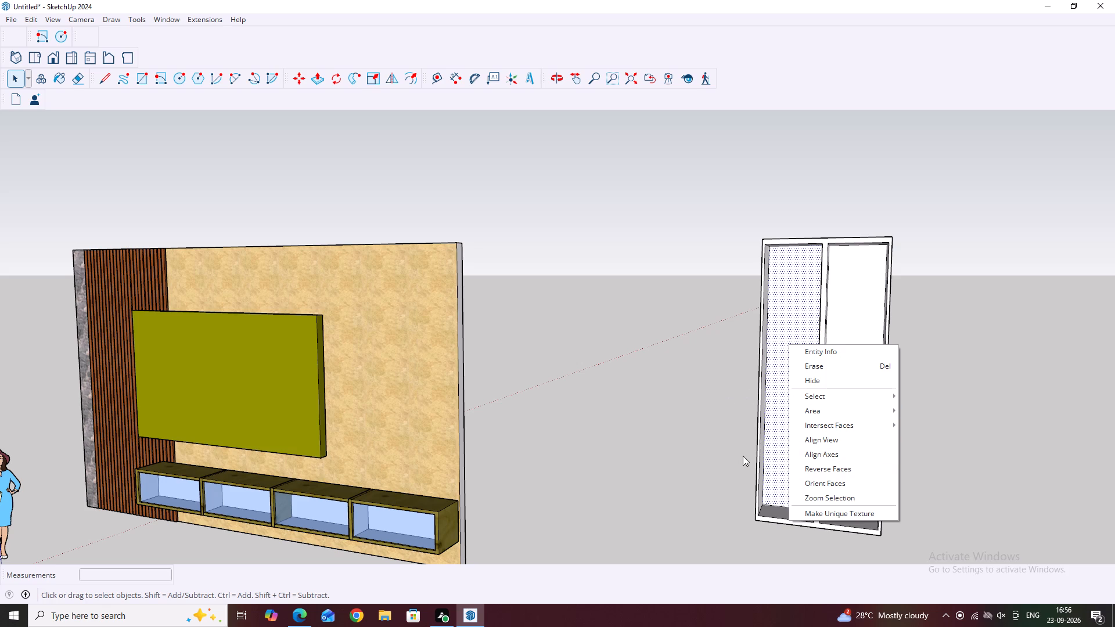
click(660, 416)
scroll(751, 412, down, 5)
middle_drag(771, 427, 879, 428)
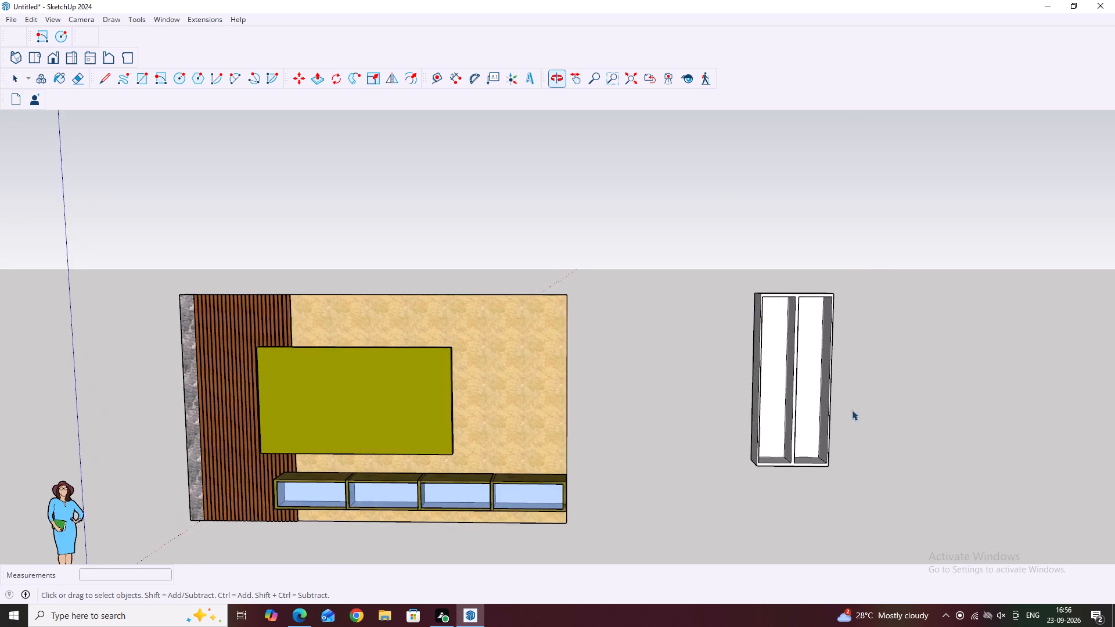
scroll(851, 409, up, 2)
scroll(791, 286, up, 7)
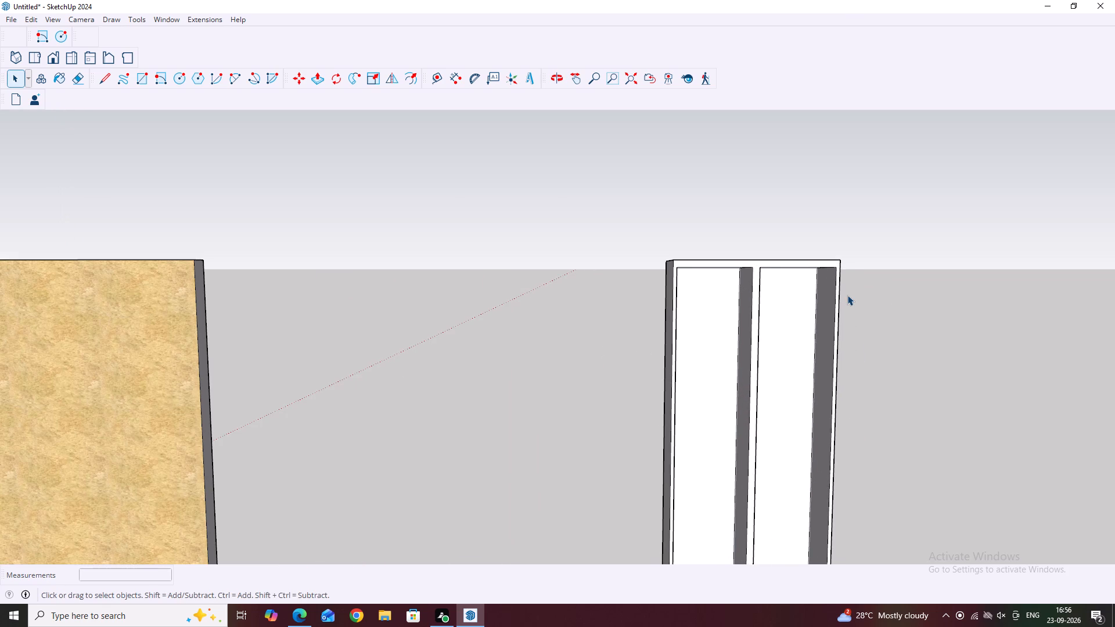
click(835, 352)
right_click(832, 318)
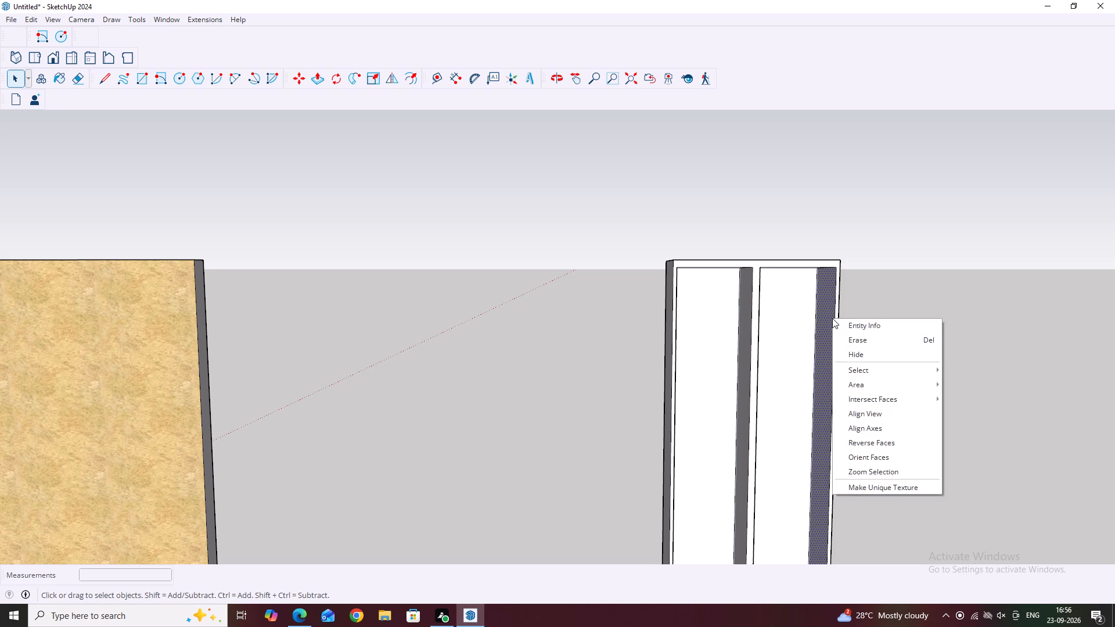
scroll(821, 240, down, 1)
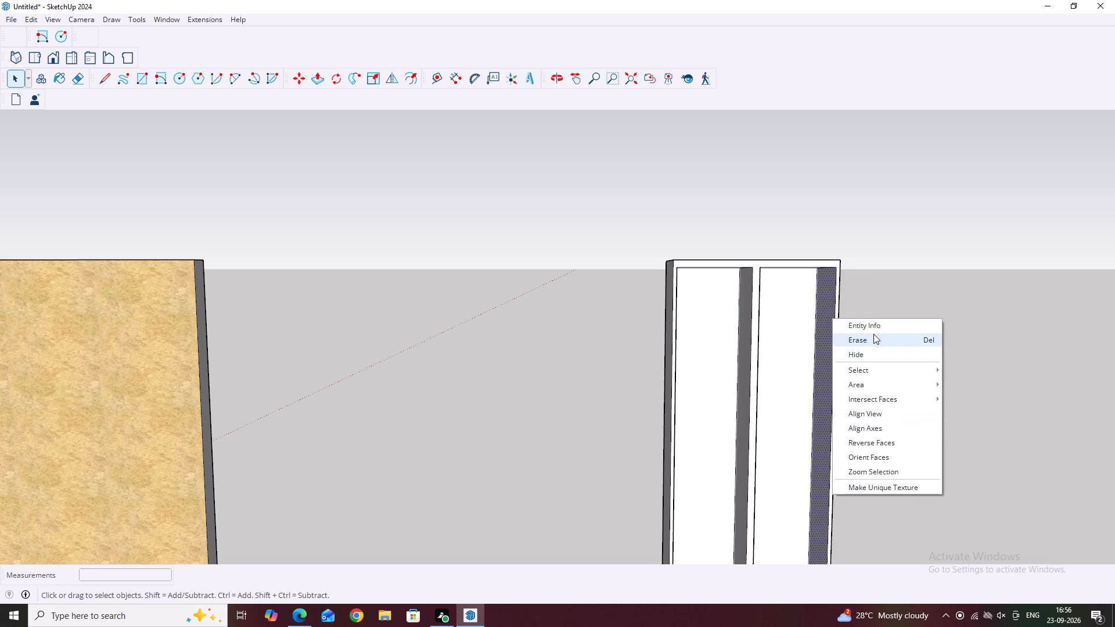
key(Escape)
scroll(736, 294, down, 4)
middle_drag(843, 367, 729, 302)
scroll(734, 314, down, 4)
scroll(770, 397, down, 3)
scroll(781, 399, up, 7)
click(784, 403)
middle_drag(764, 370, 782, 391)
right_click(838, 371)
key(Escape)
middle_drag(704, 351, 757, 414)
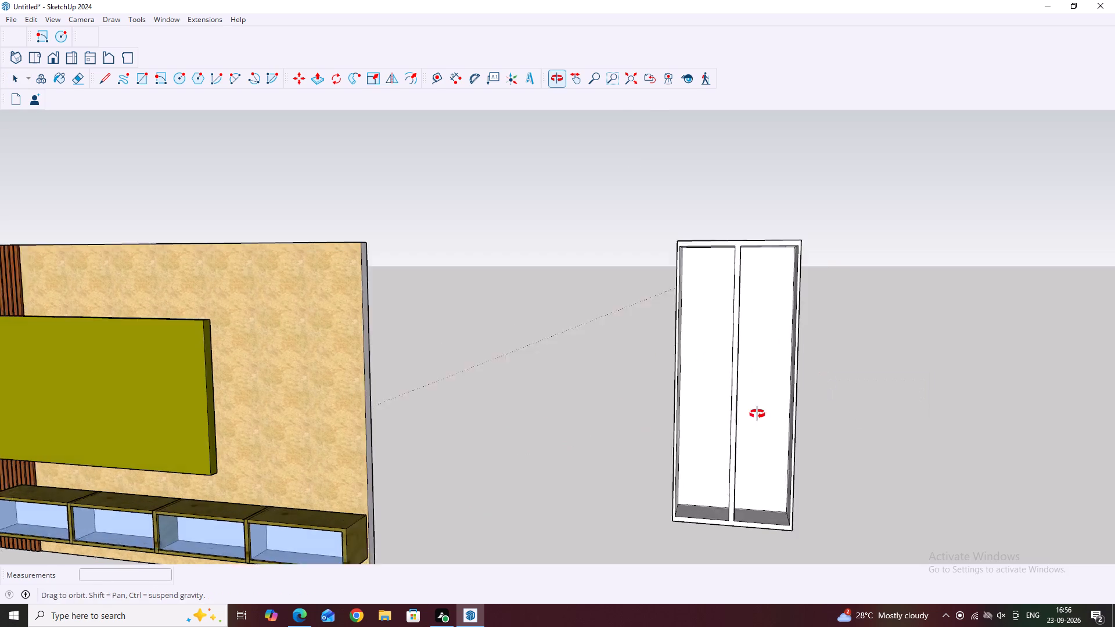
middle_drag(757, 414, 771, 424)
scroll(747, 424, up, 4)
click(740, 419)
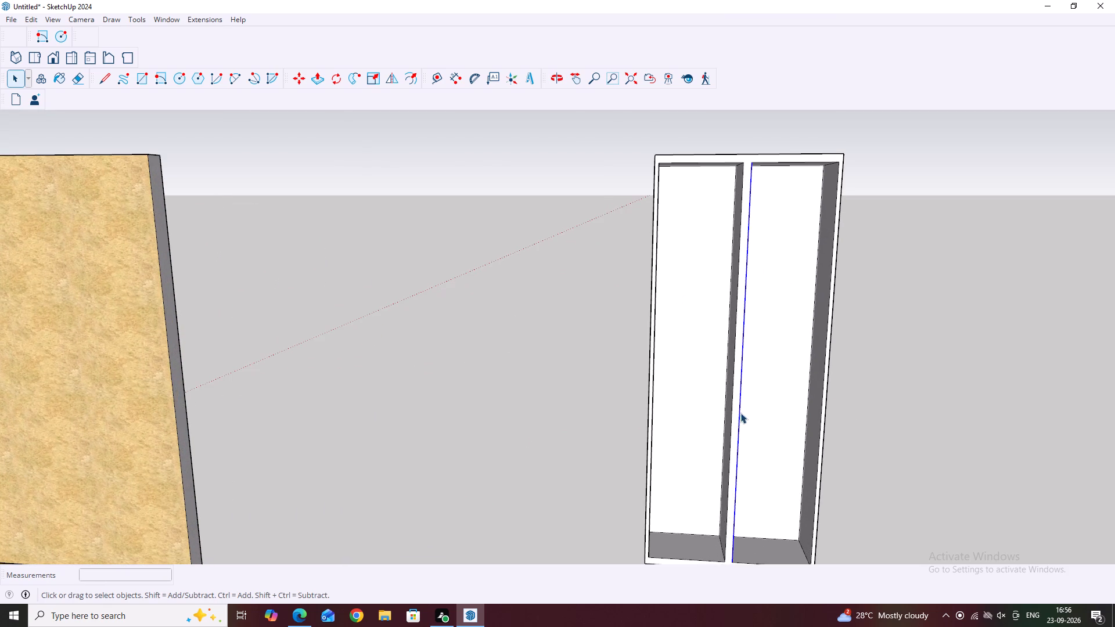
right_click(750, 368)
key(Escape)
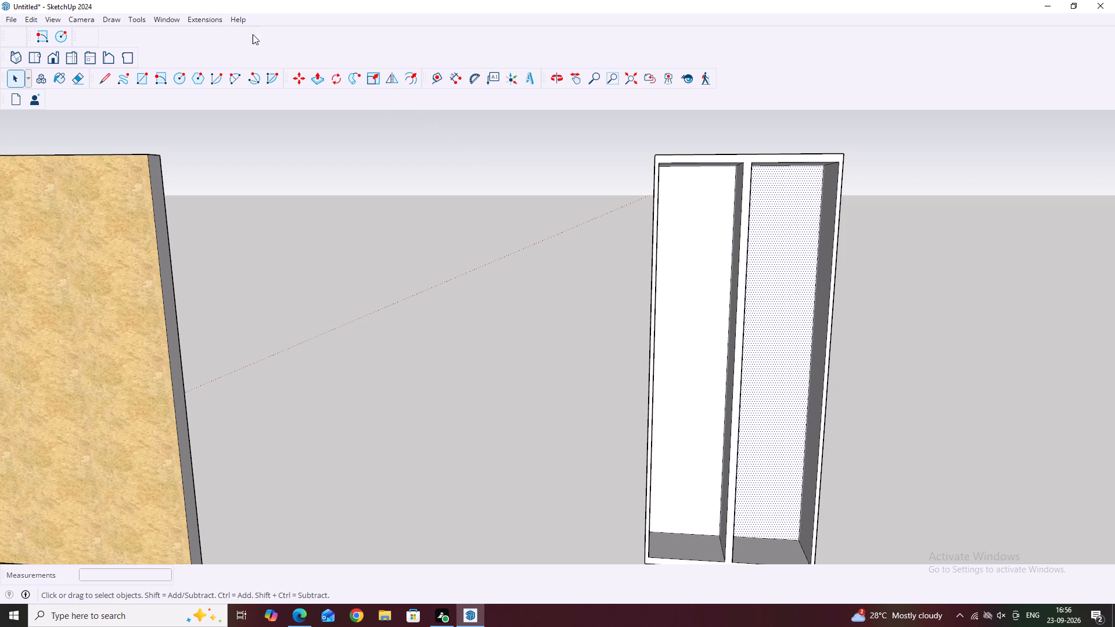
Draw a line about 9' 4" long over the frame's outer front vertical edge, from its top corner to its bottom corner.
click(110, 77)
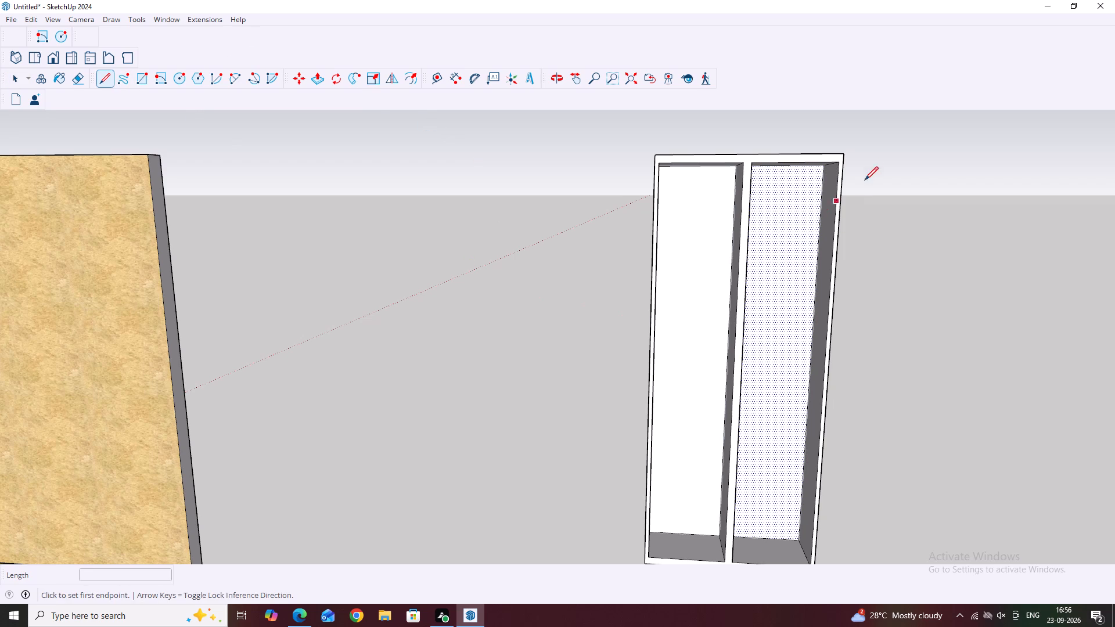
scroll(854, 154, up, 8)
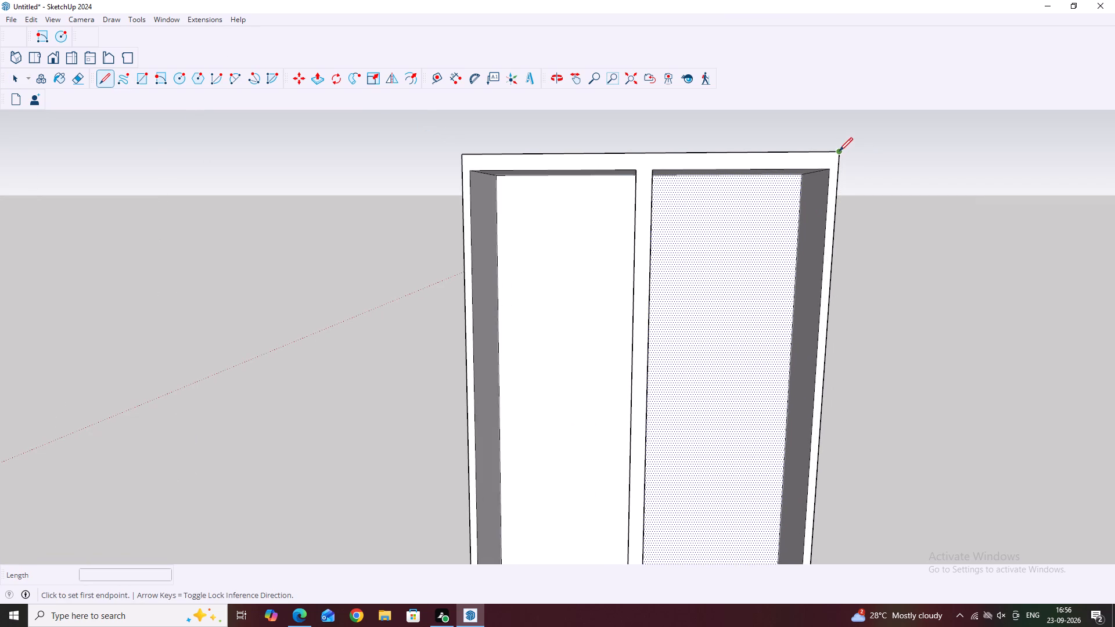
click(839, 150)
scroll(865, 217, down, 13)
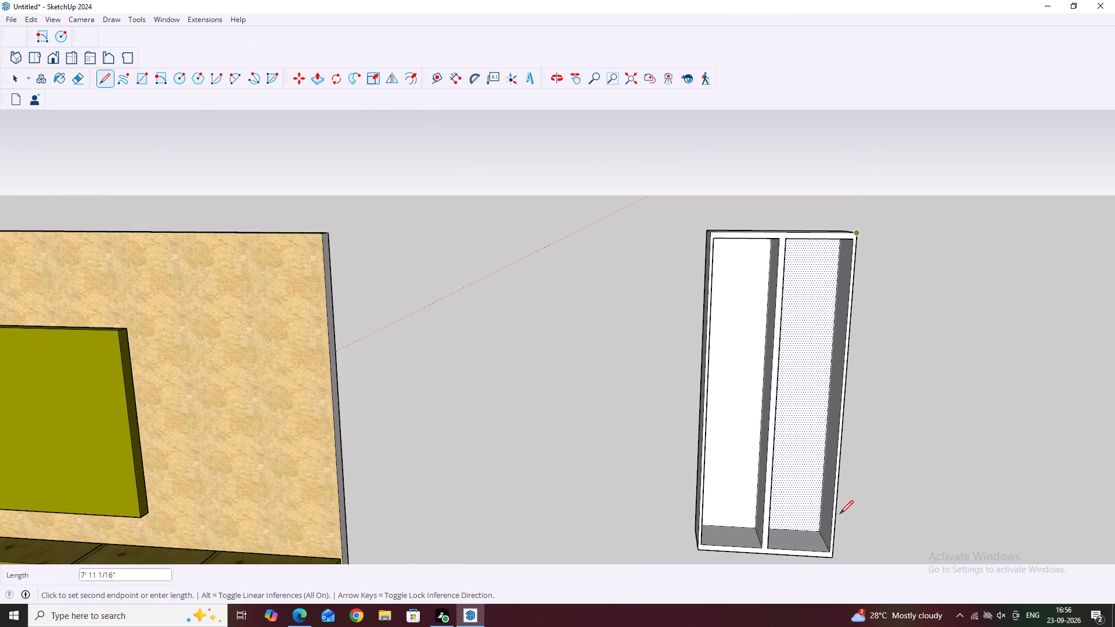
middle_drag(843, 538, 851, 384)
scroll(853, 425, down, 5)
middle_drag(851, 509, 884, 549)
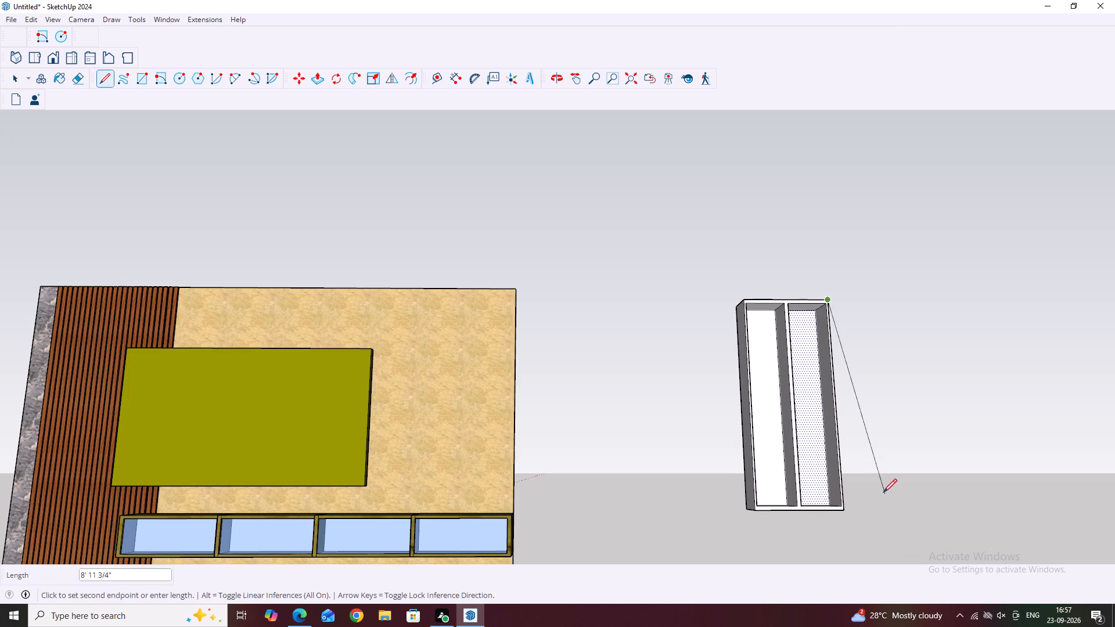
middle_drag(875, 500, 868, 524)
scroll(857, 506, up, 13)
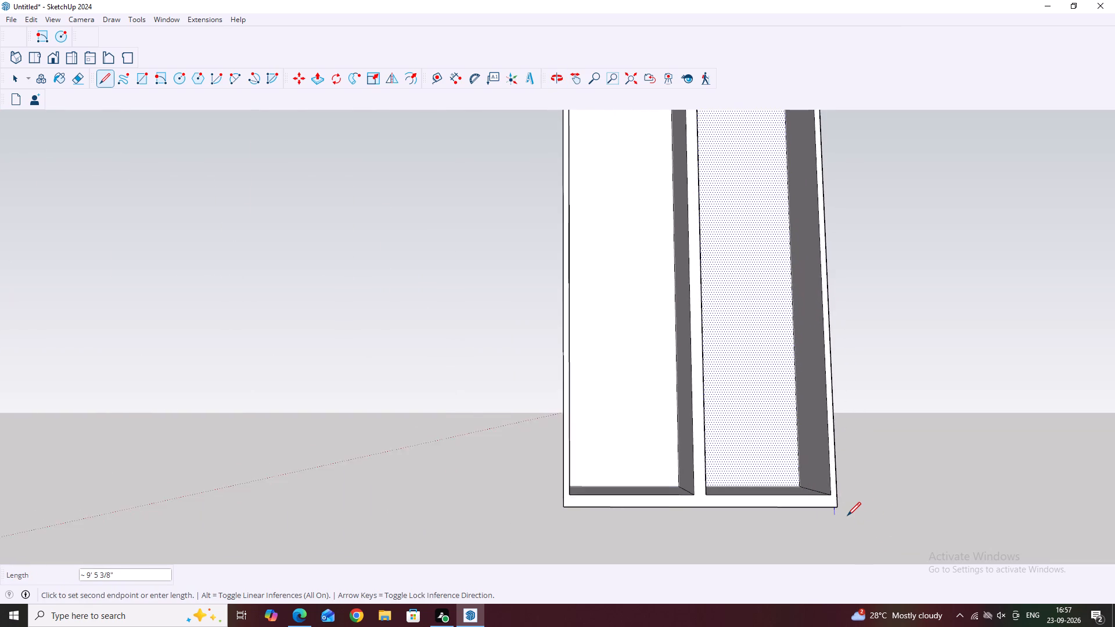
scroll(847, 516, up, 5)
click(837, 503)
right_click(859, 498)
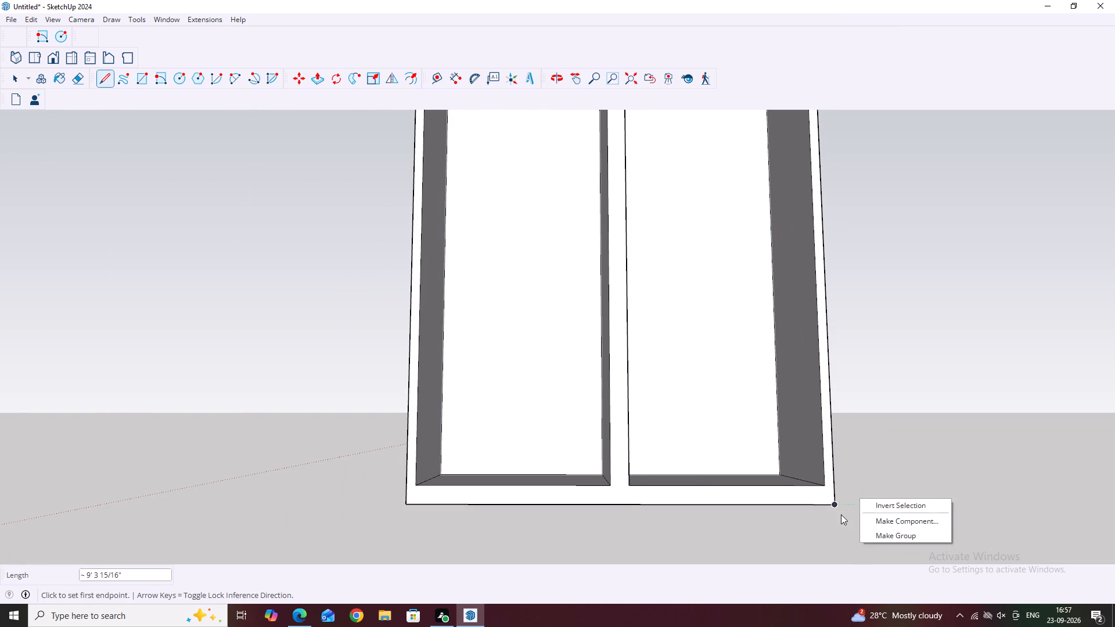
key(Escape)
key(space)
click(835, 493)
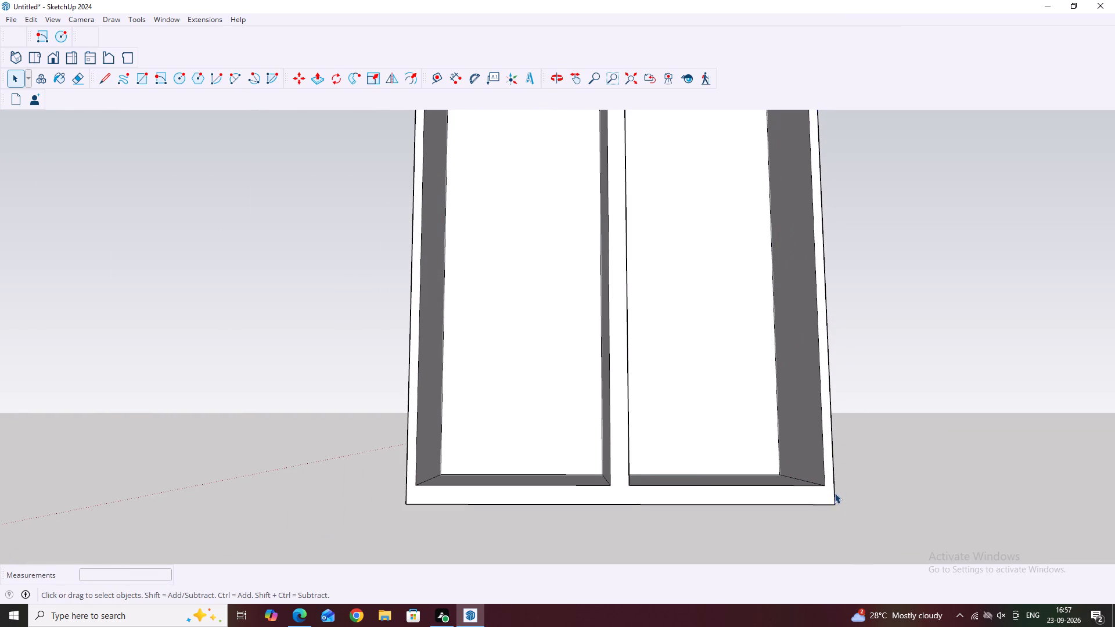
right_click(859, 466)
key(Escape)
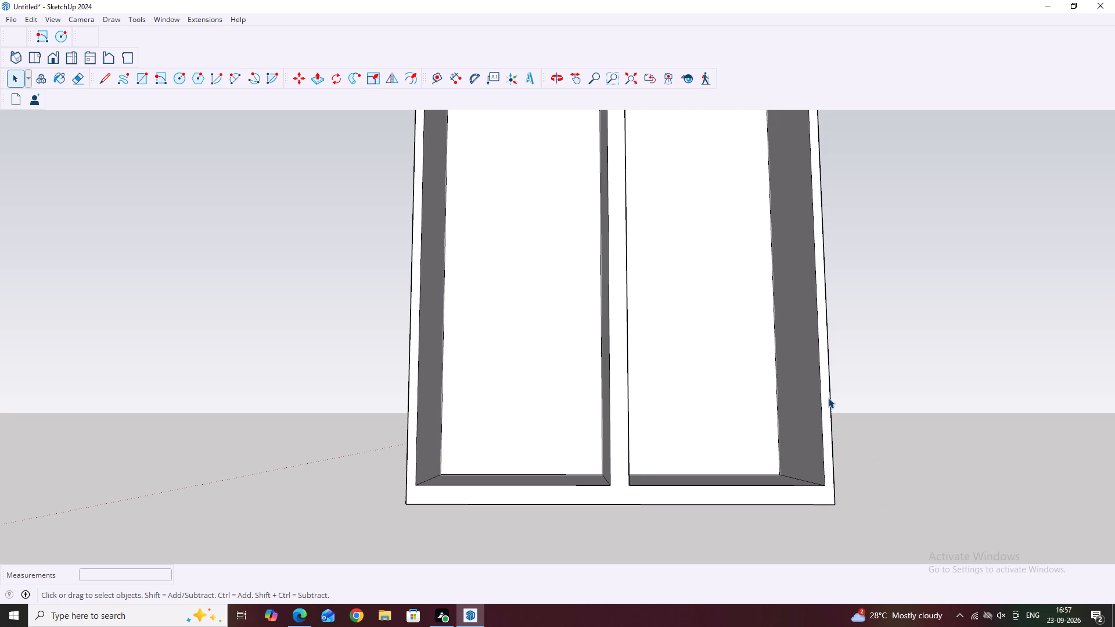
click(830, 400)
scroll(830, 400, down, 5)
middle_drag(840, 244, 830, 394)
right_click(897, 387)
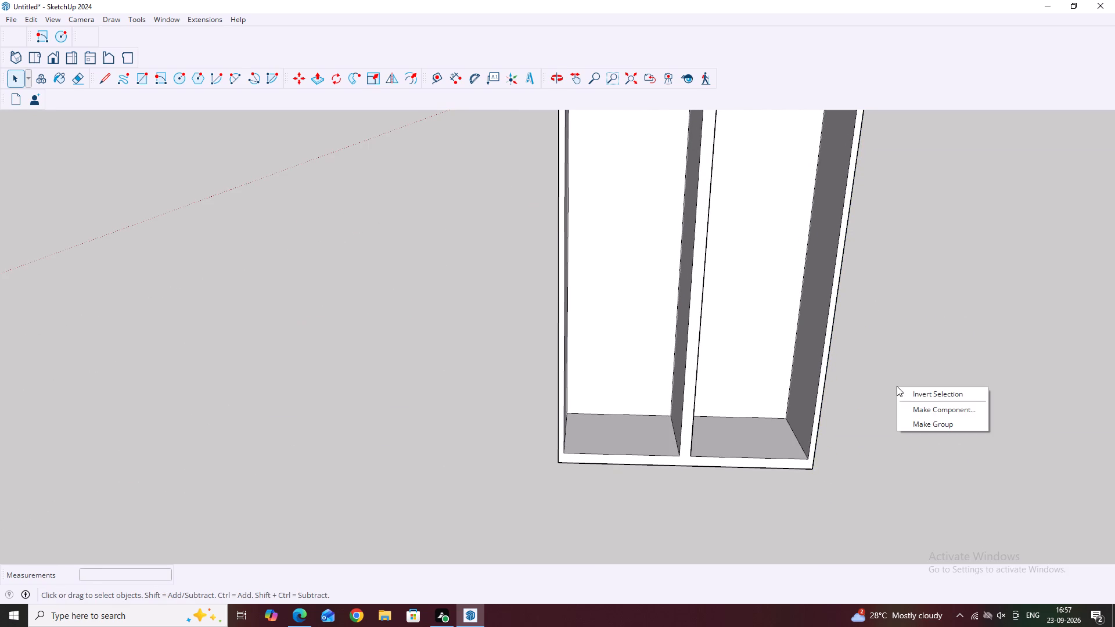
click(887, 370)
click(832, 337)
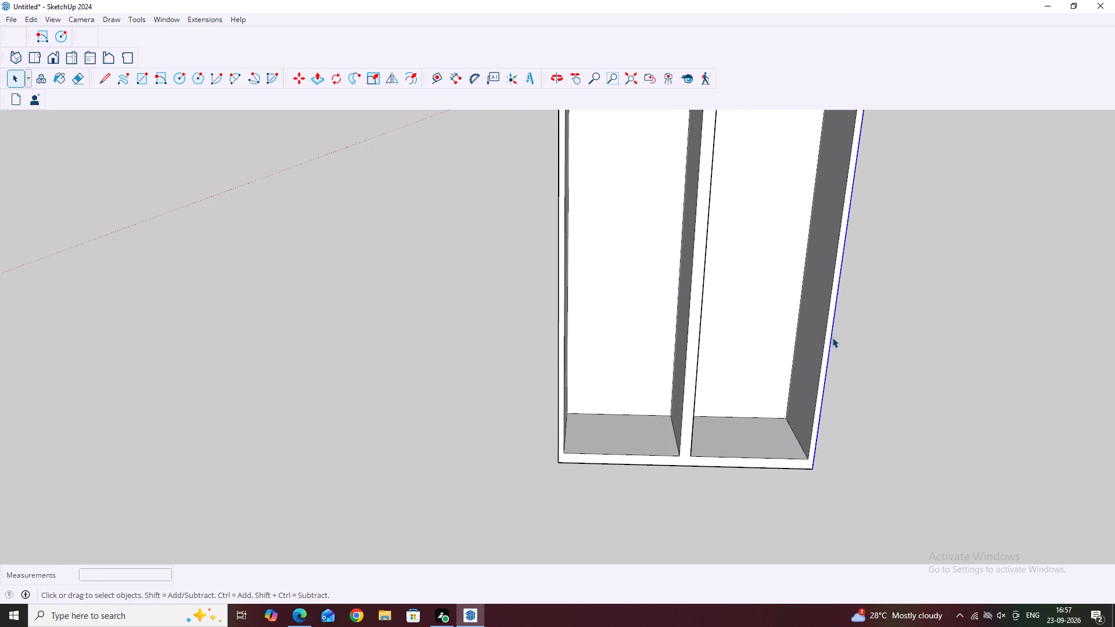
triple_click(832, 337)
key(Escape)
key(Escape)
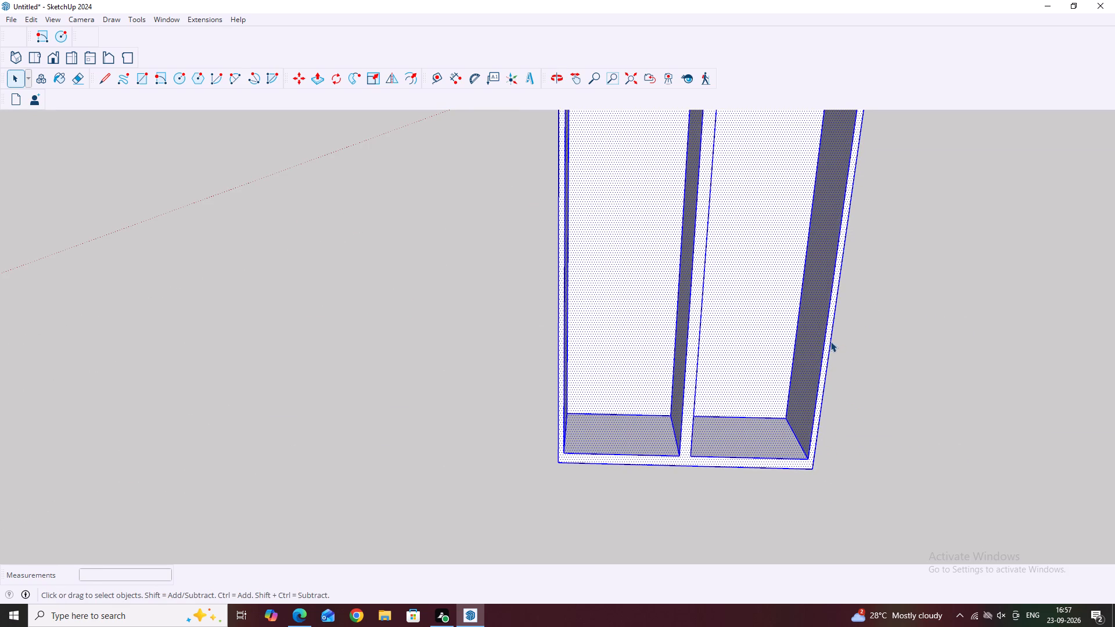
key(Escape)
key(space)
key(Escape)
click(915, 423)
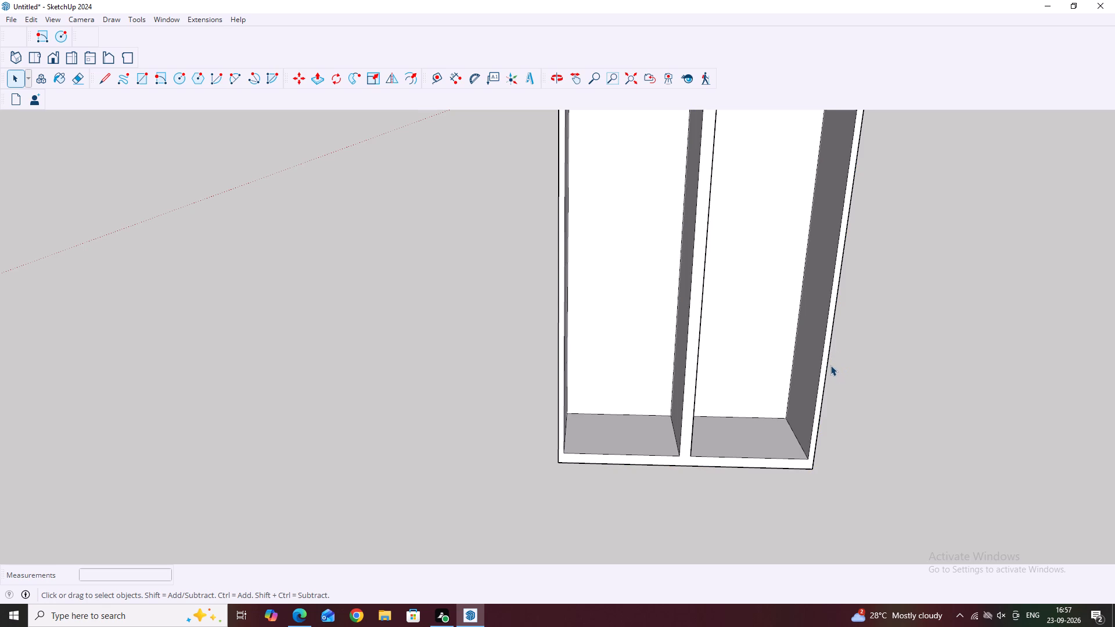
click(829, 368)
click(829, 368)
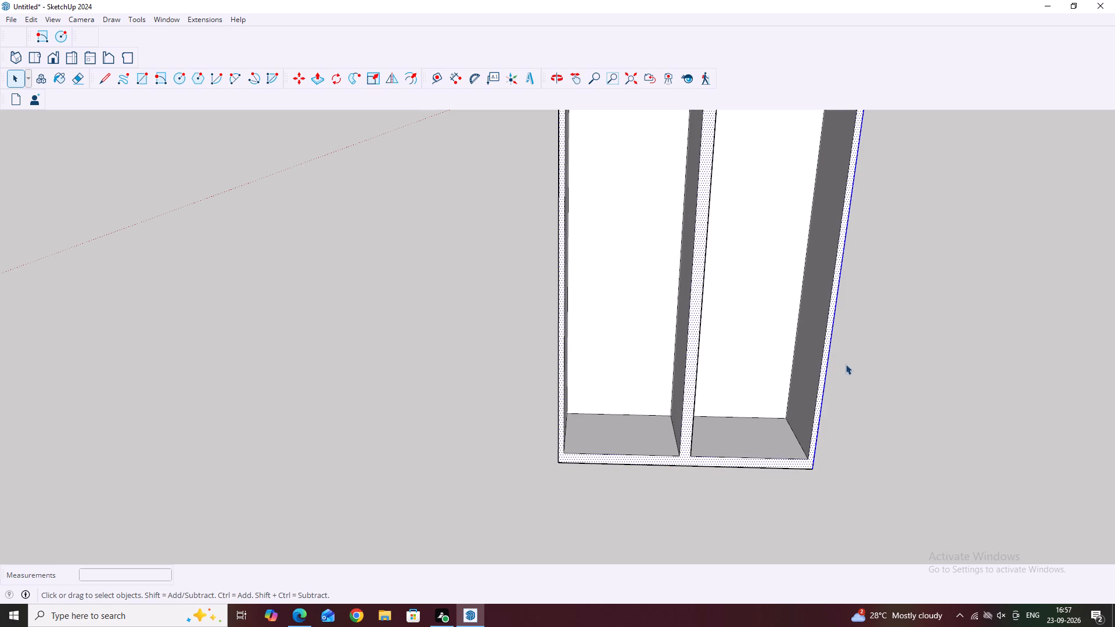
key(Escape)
Divide the detached frame's outer front vertical edge into 5 equal segments.
click(826, 383)
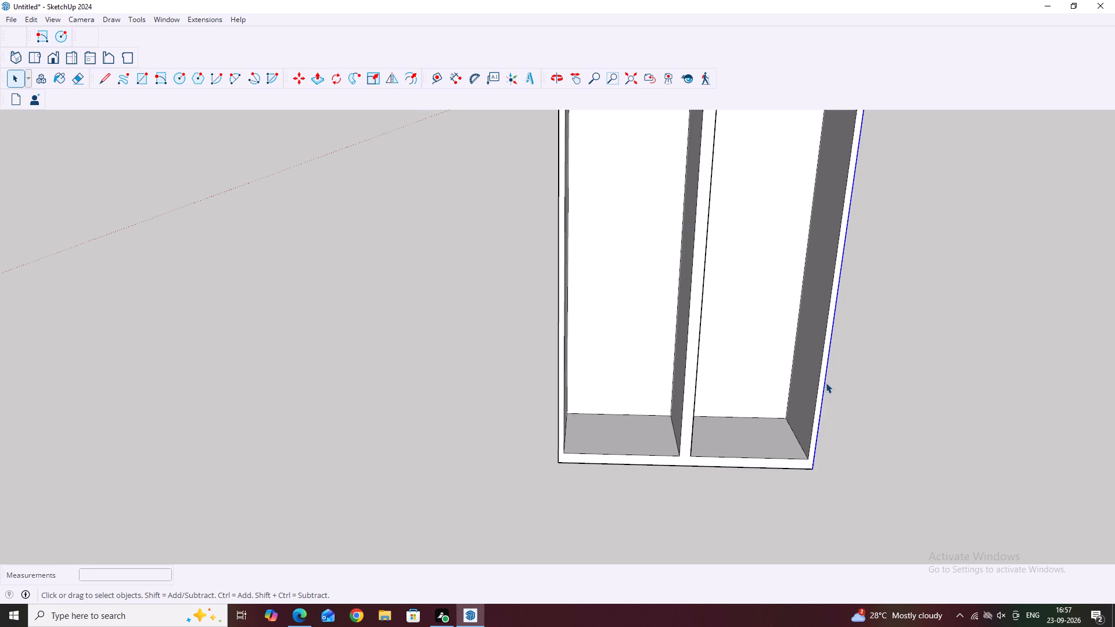
click(826, 383)
right_click(826, 383)
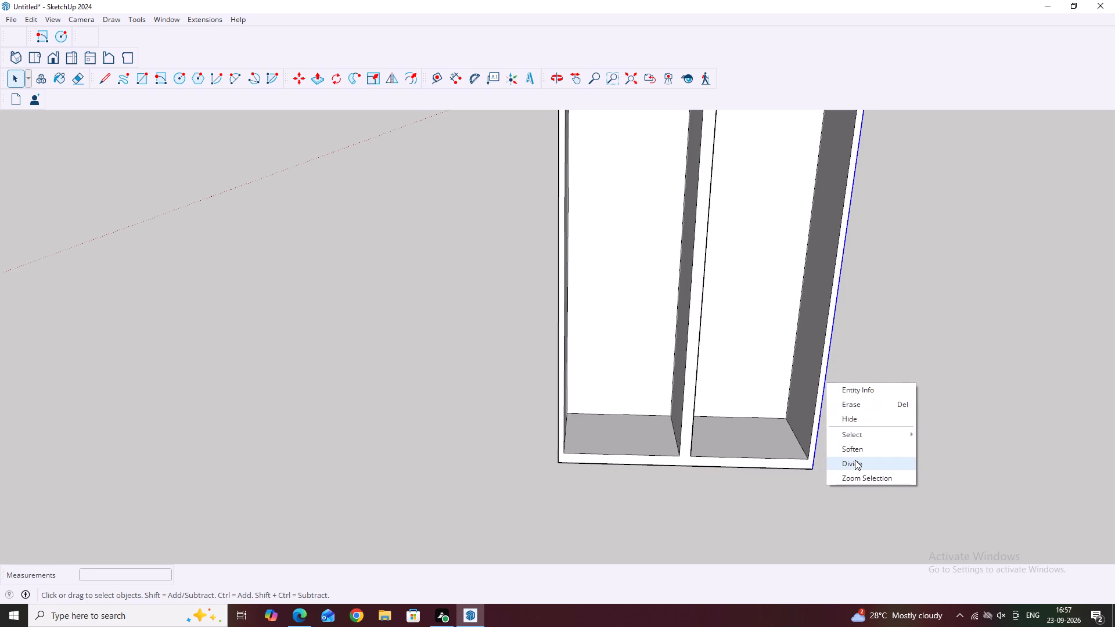
click(855, 460)
scroll(829, 402, down, 4)
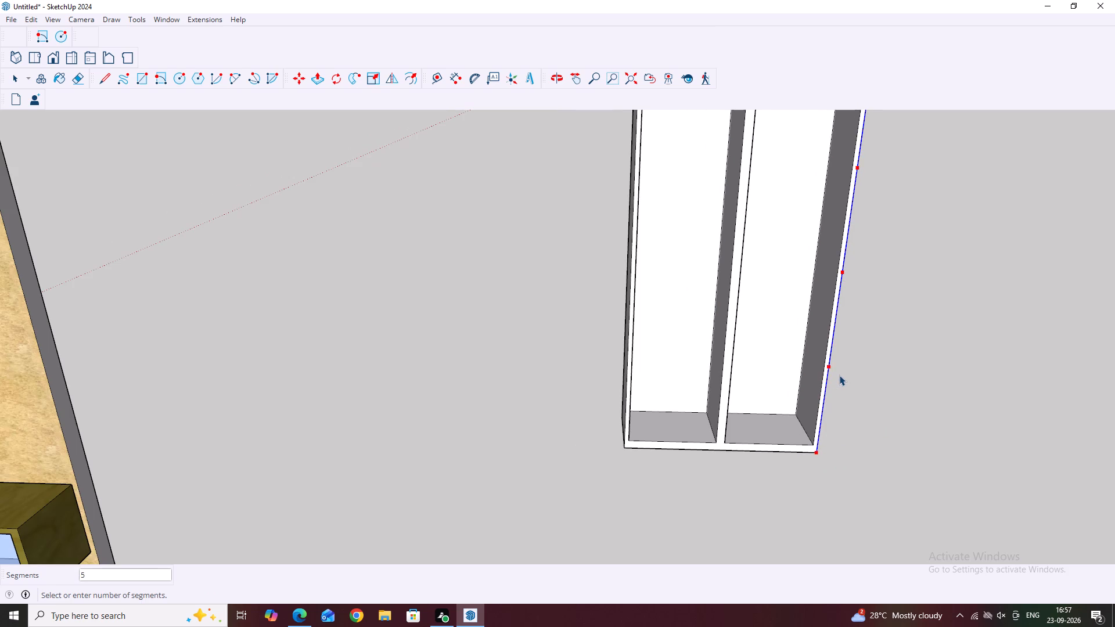
scroll(839, 375, down, 4)
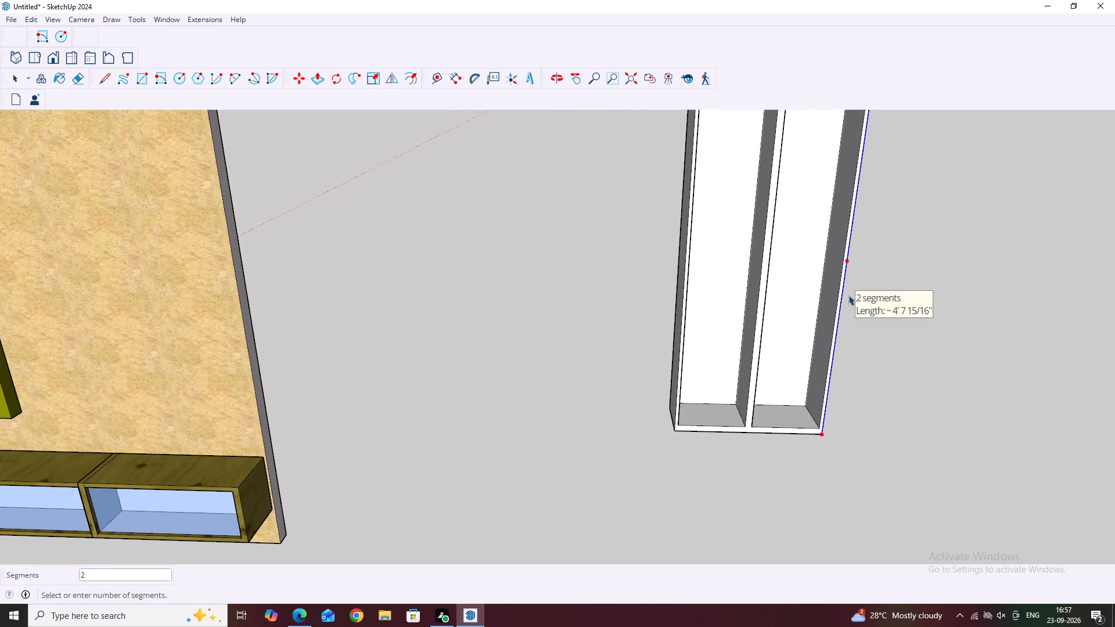
click(840, 369)
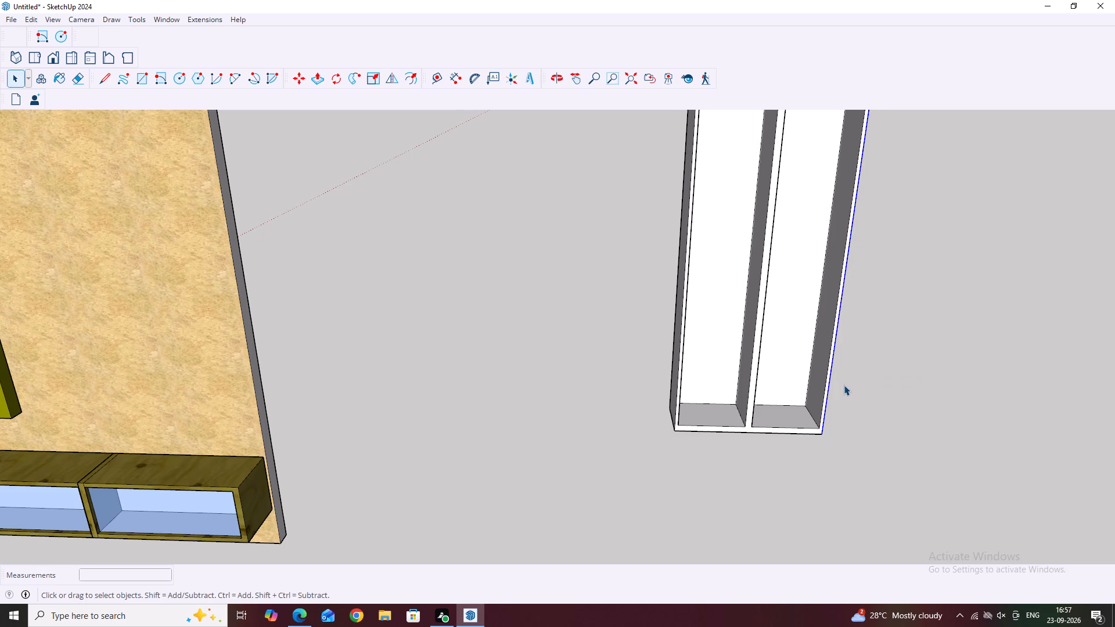
key(Return)
scroll(842, 385, down, 4)
middle_drag(854, 387, 840, 331)
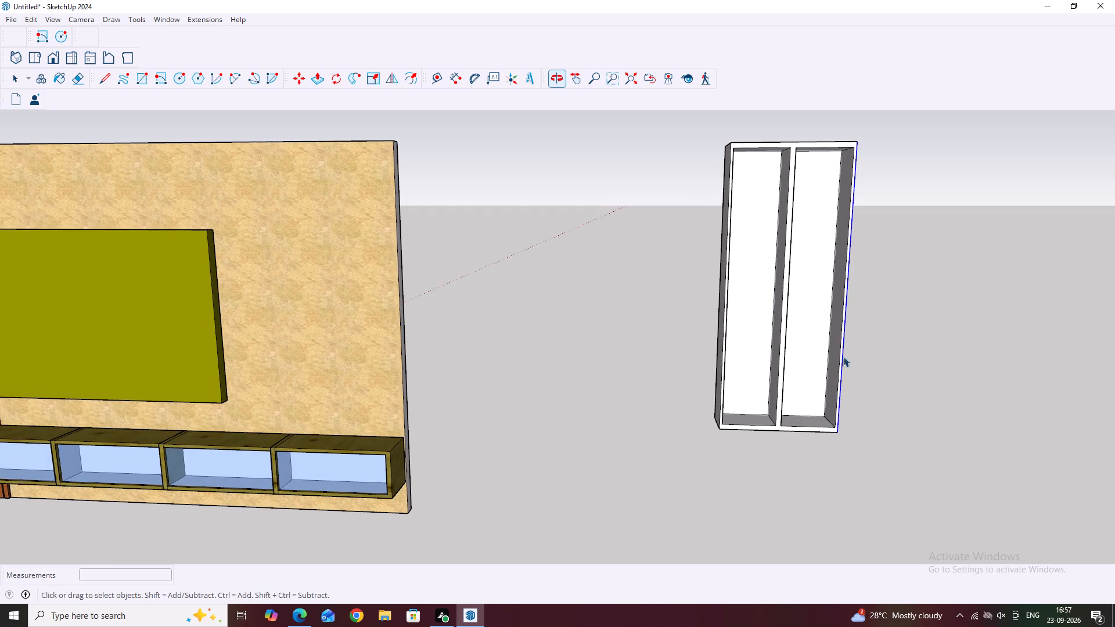
key(Escape)
key(space)
click(877, 377)
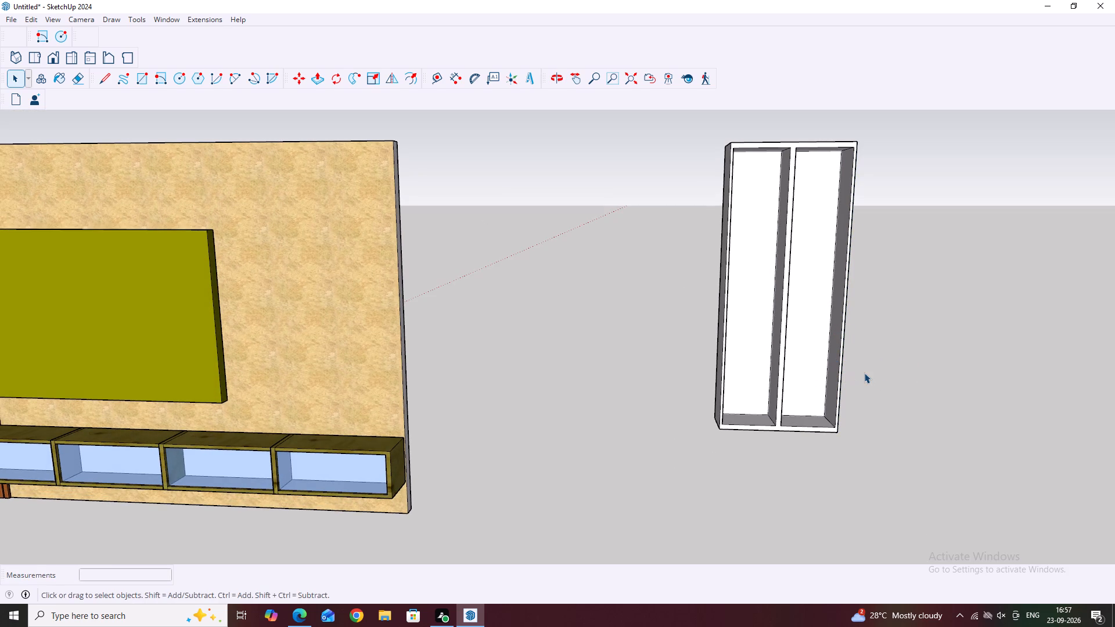
Draw two horizontal lines about 3' 9" long across the frame's front at the upper two division points of the outer edge.
key(l)
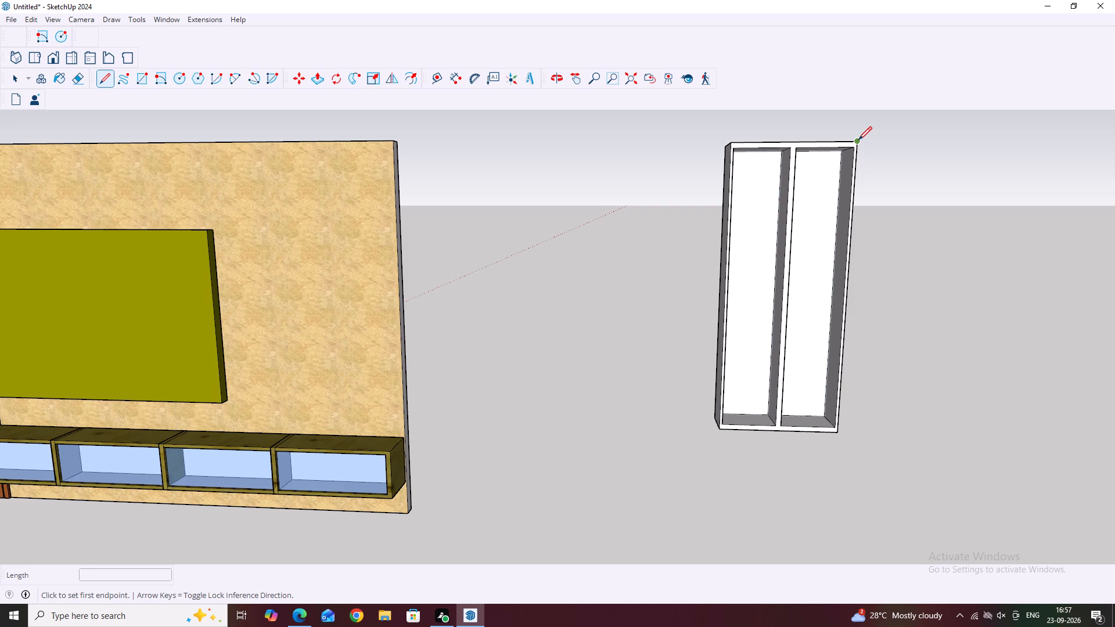
click(858, 140)
key(Escape)
key(space)
key(l)
click(853, 203)
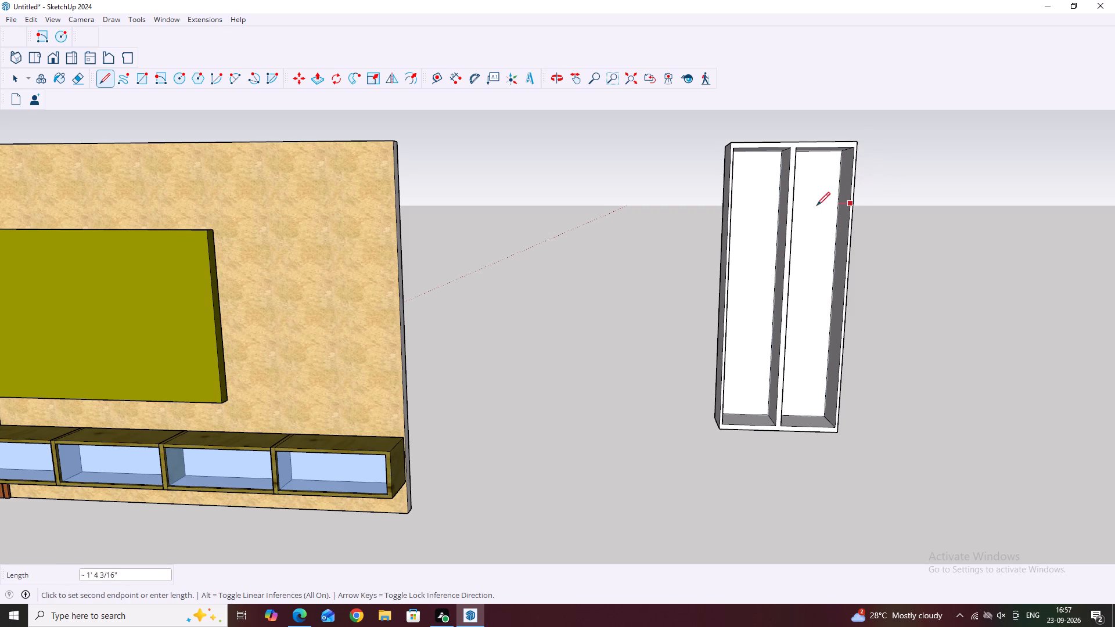
click(731, 201)
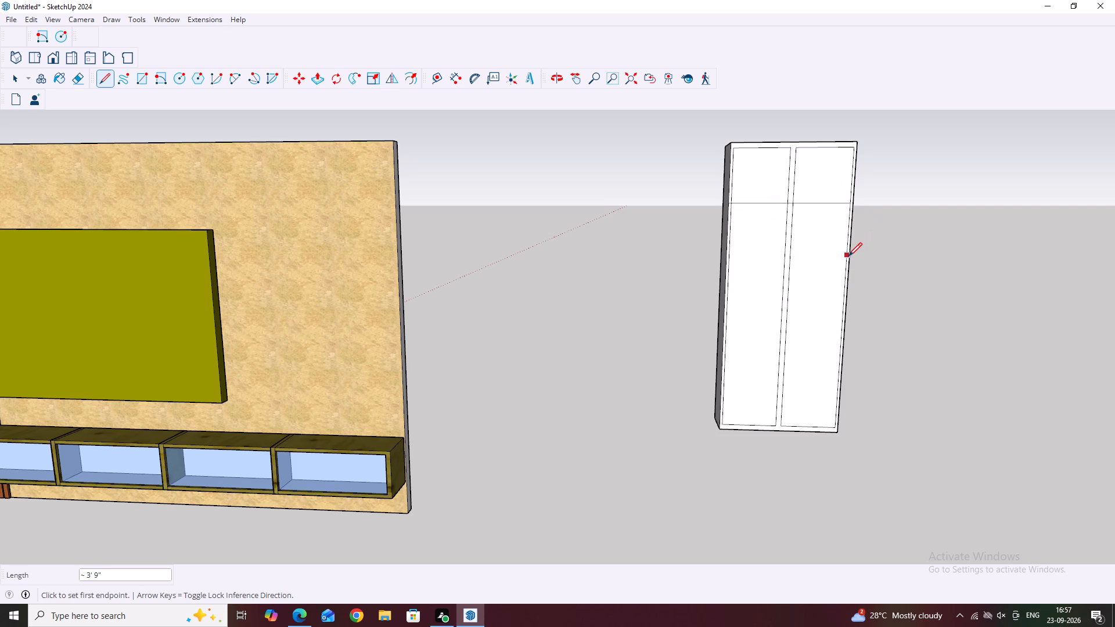
click(848, 262)
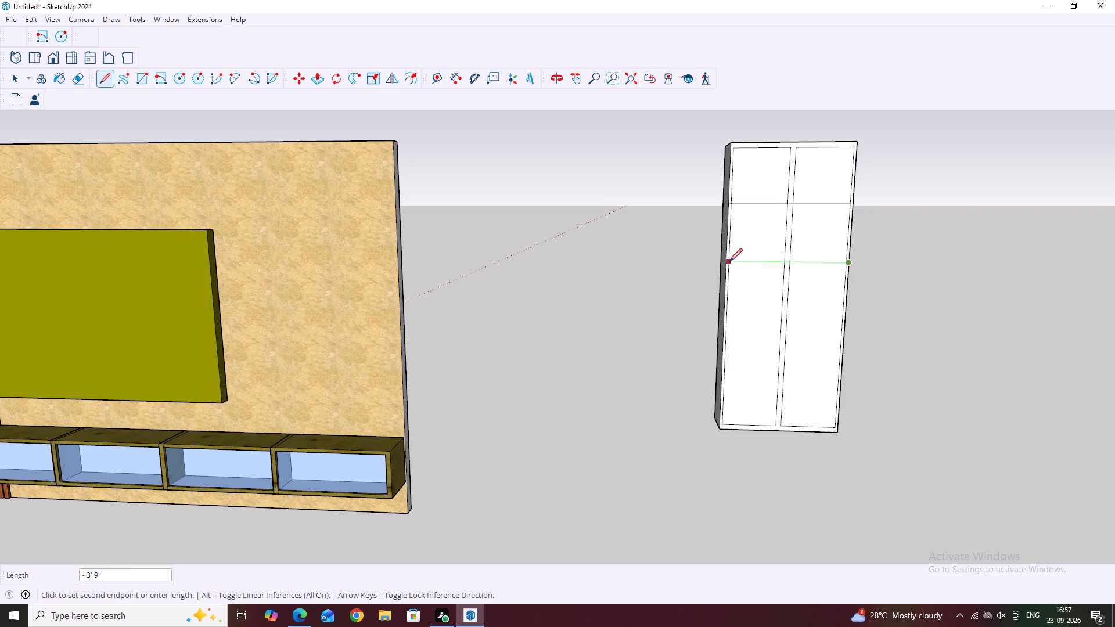
click(728, 262)
Draw two more horizontal lines across the frame's full front width at the lower two division points of the outer edge.
key(space)
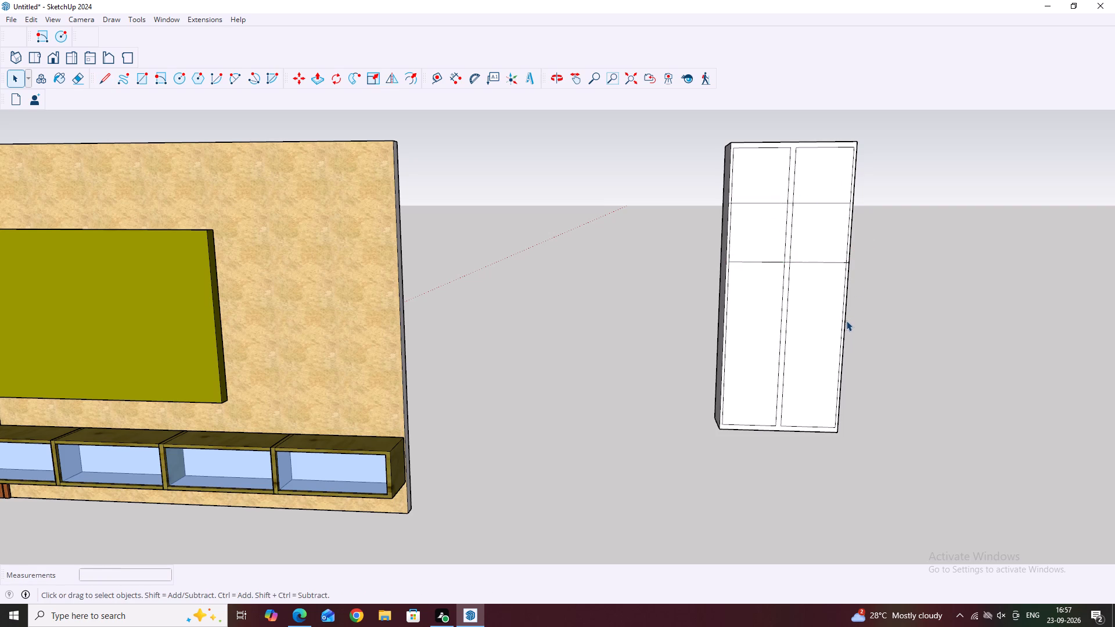
key(l)
click(845, 322)
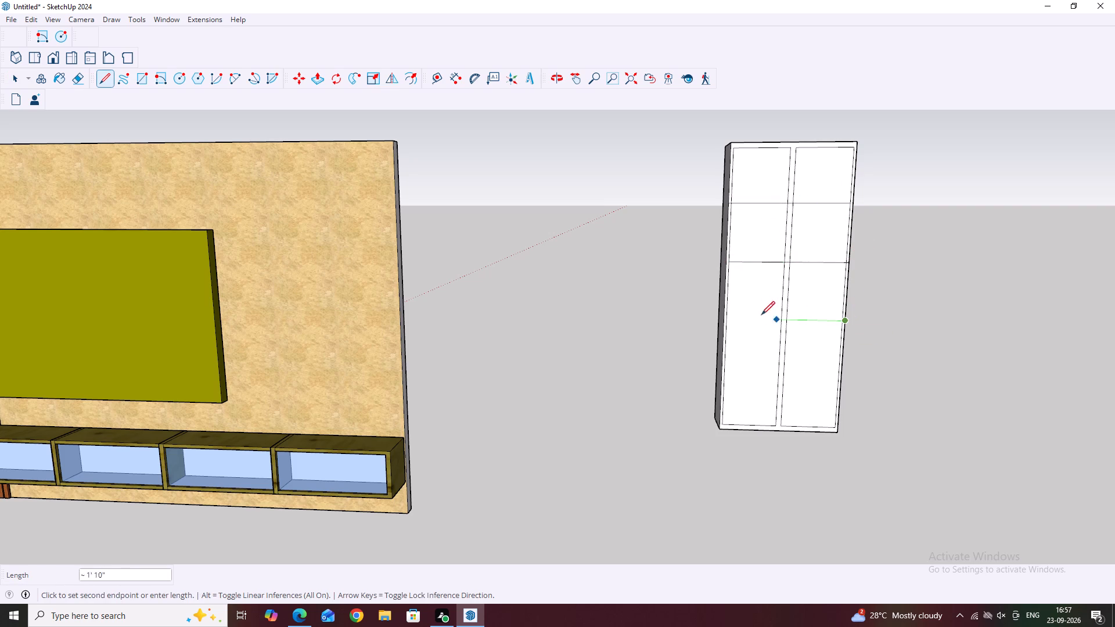
click(727, 318)
key(space)
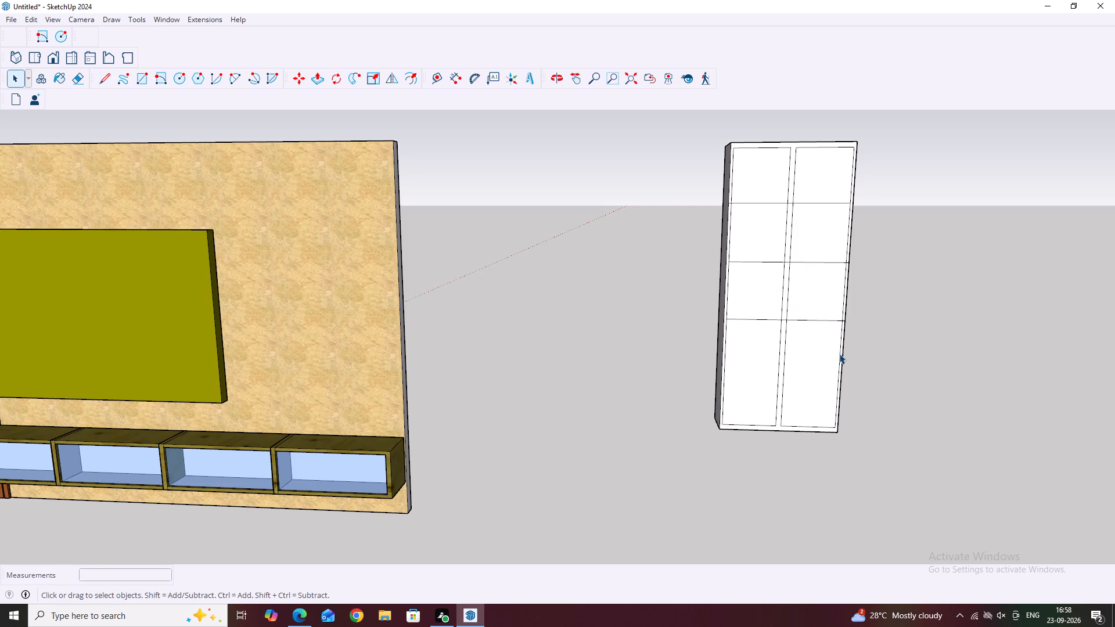
key(space)
key(l)
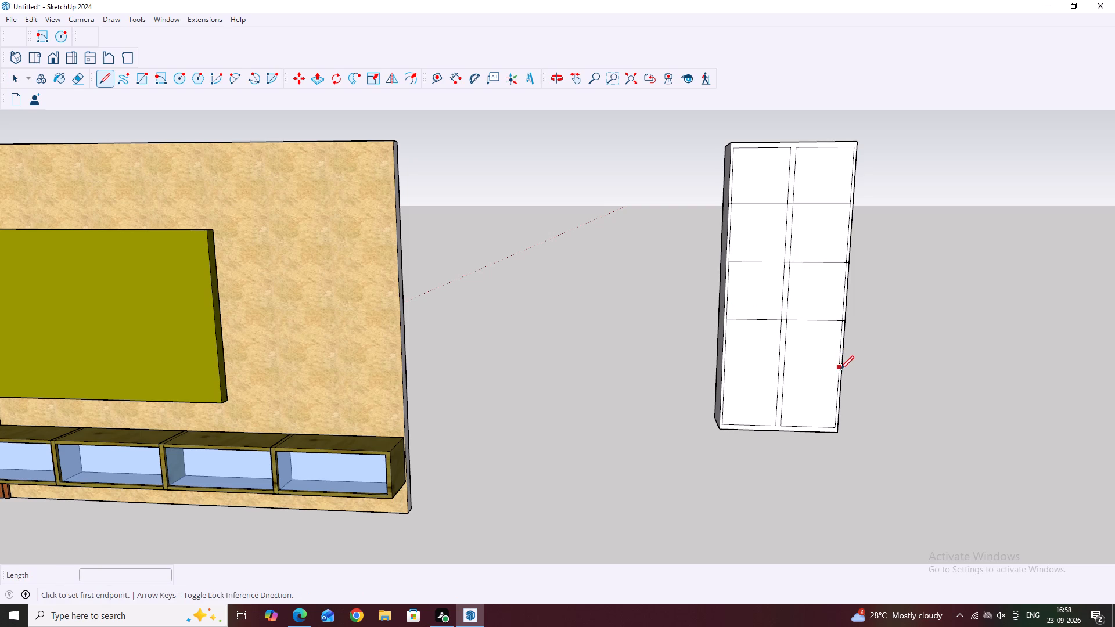
click(844, 377)
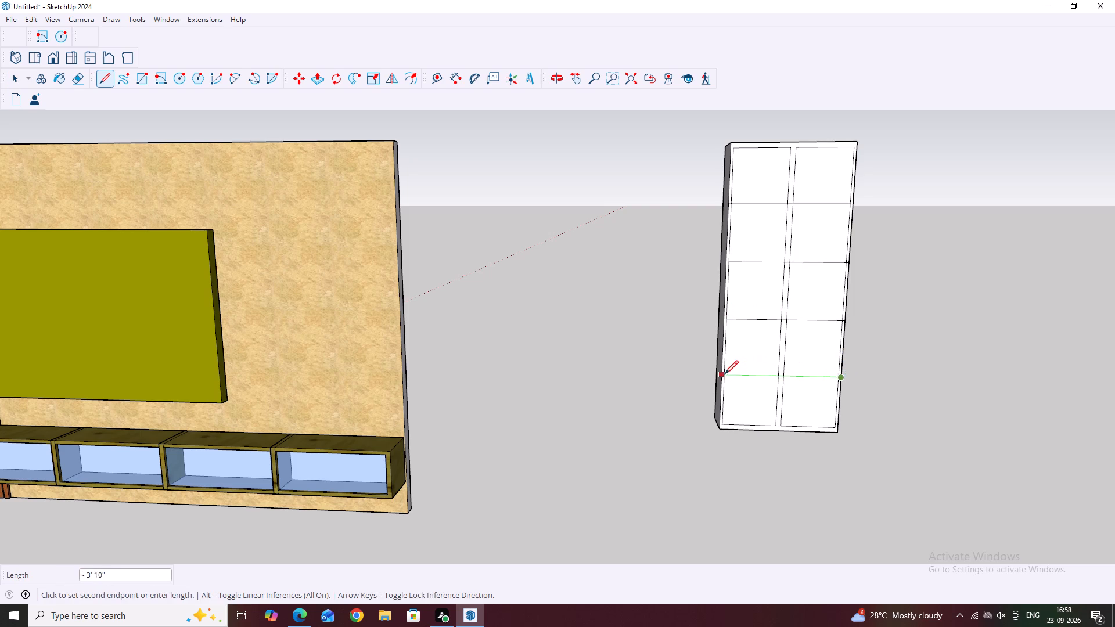
click(724, 374)
key(Escape)
key(space)
Copy the topmost dividing line in the bay farther from the TV wall 0.5" upward.
scroll(779, 354, down, 6)
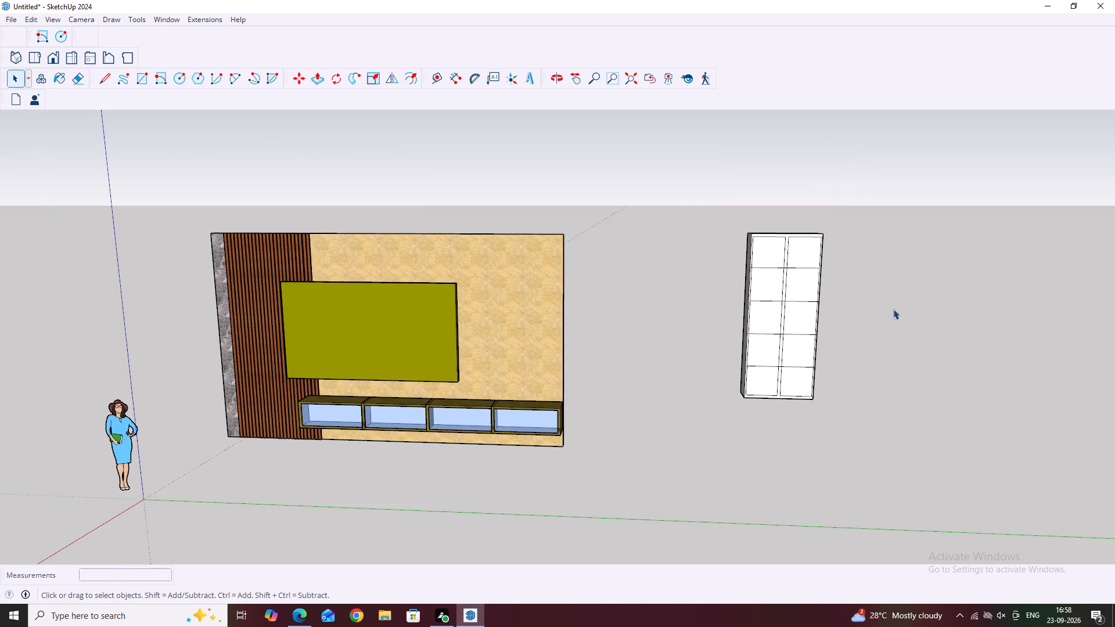
middle_drag(781, 278, 760, 352)
scroll(833, 389, up, 3)
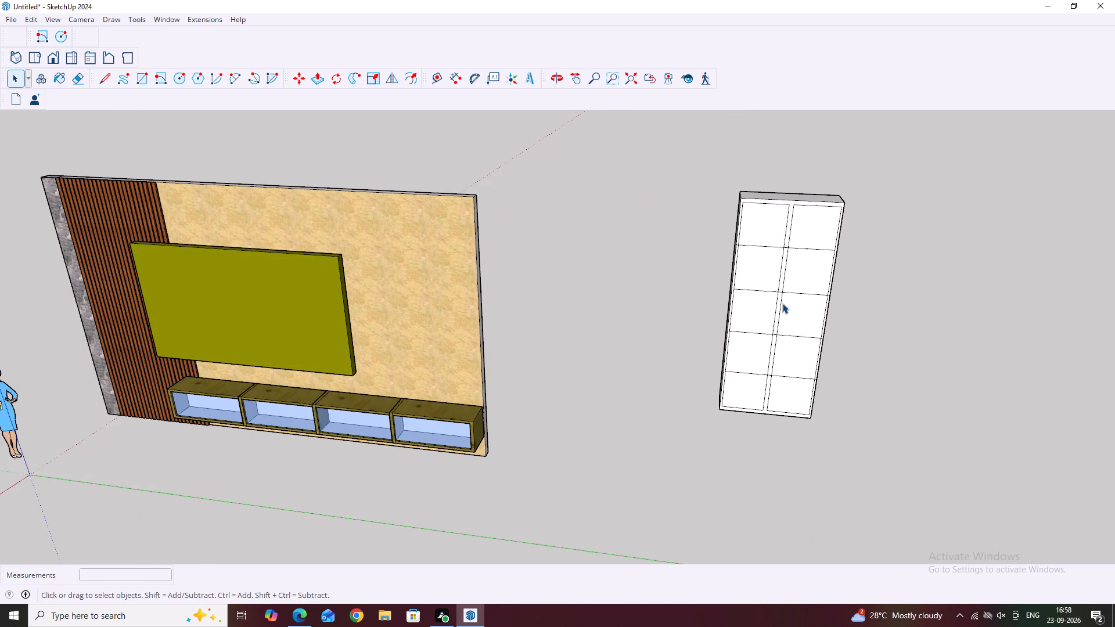
middle_drag(792, 287, 793, 244)
scroll(790, 243, up, 4)
click(798, 239)
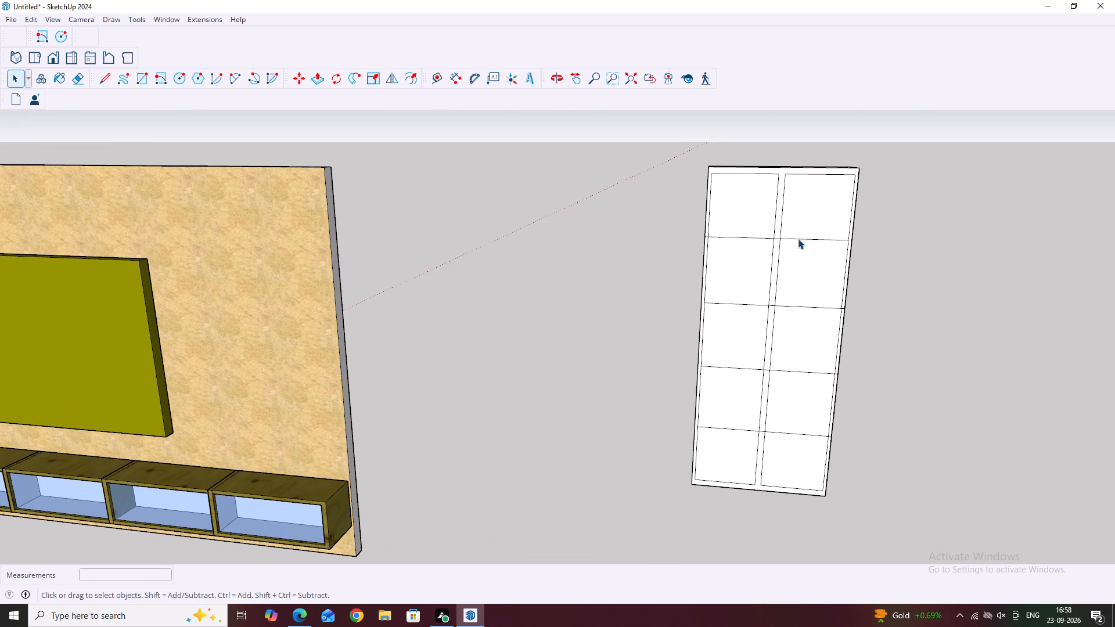
scroll(788, 242, up, 5)
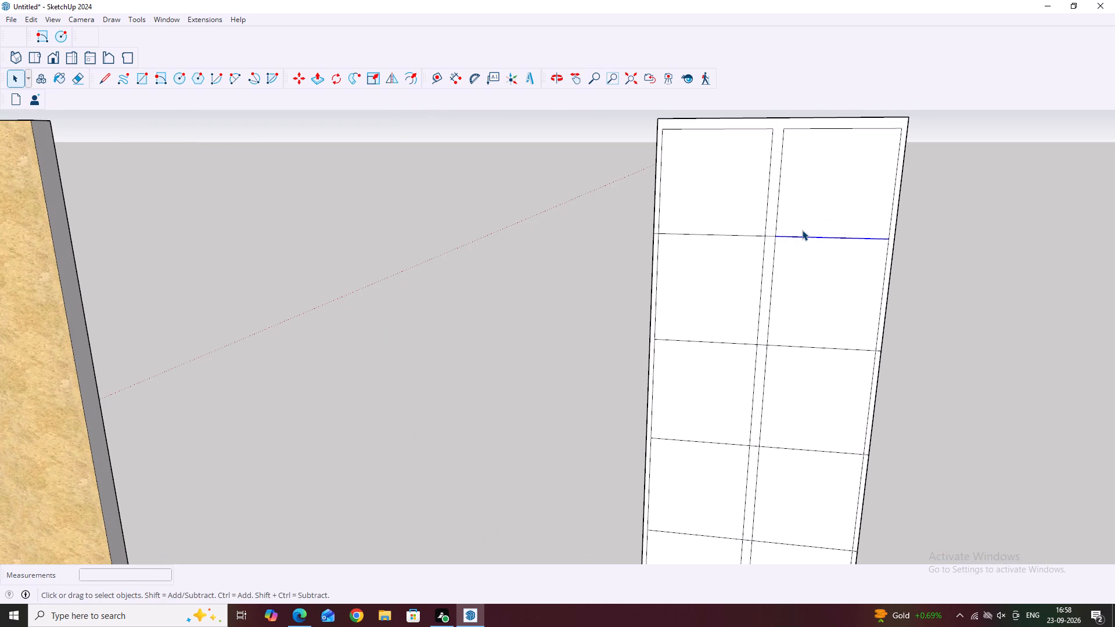
scroll(875, 243, up, 1)
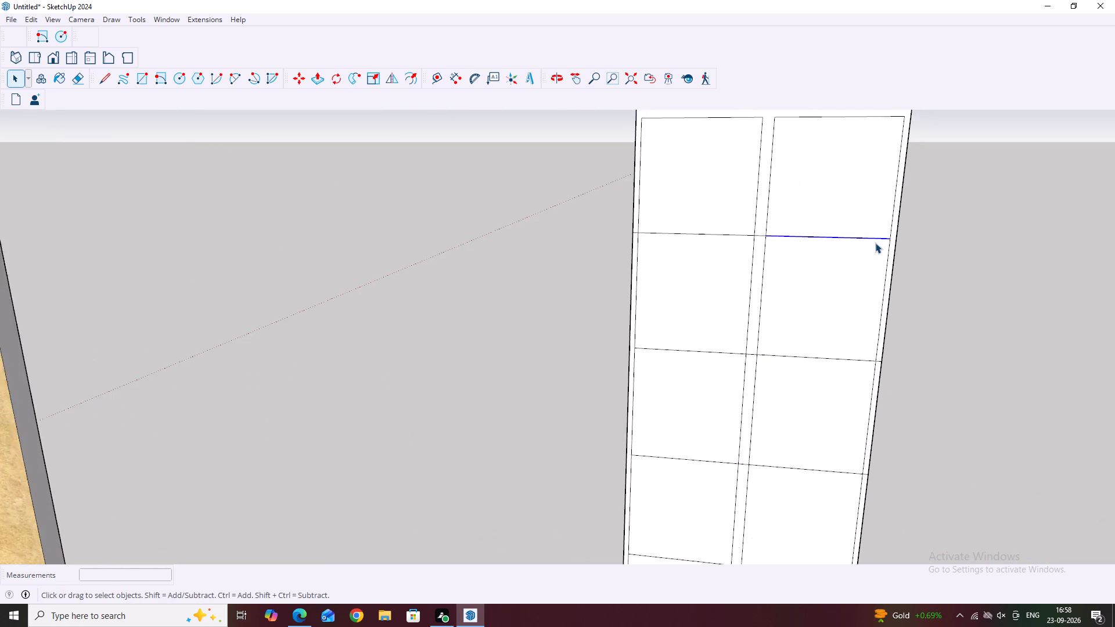
scroll(875, 243, up, 1)
key(m)
scroll(891, 254, up, 5)
click(893, 235)
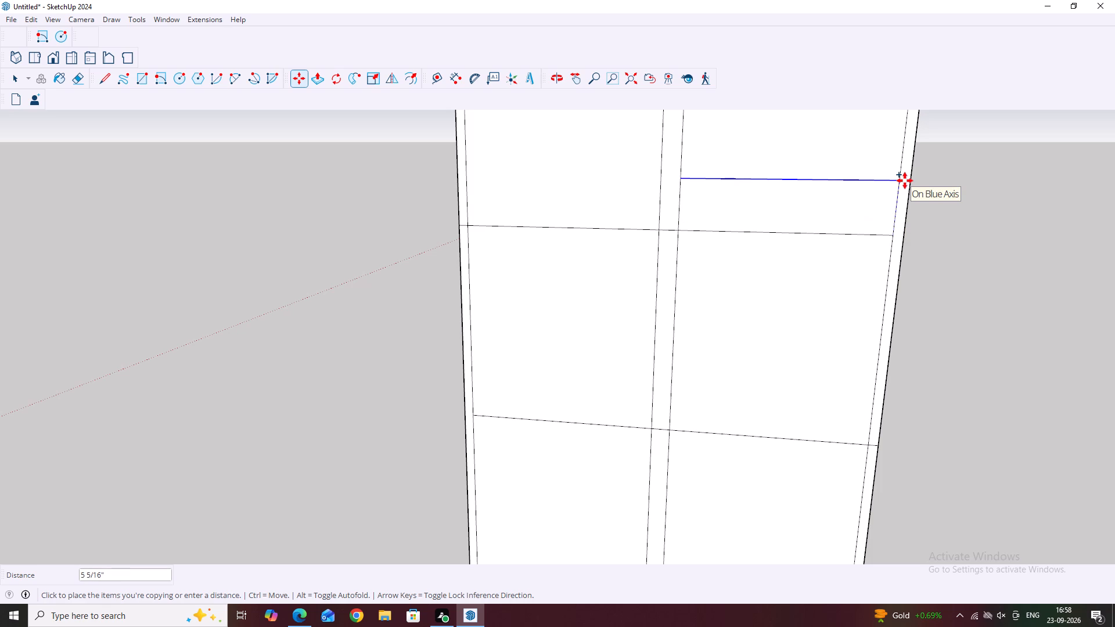
text(0.5)
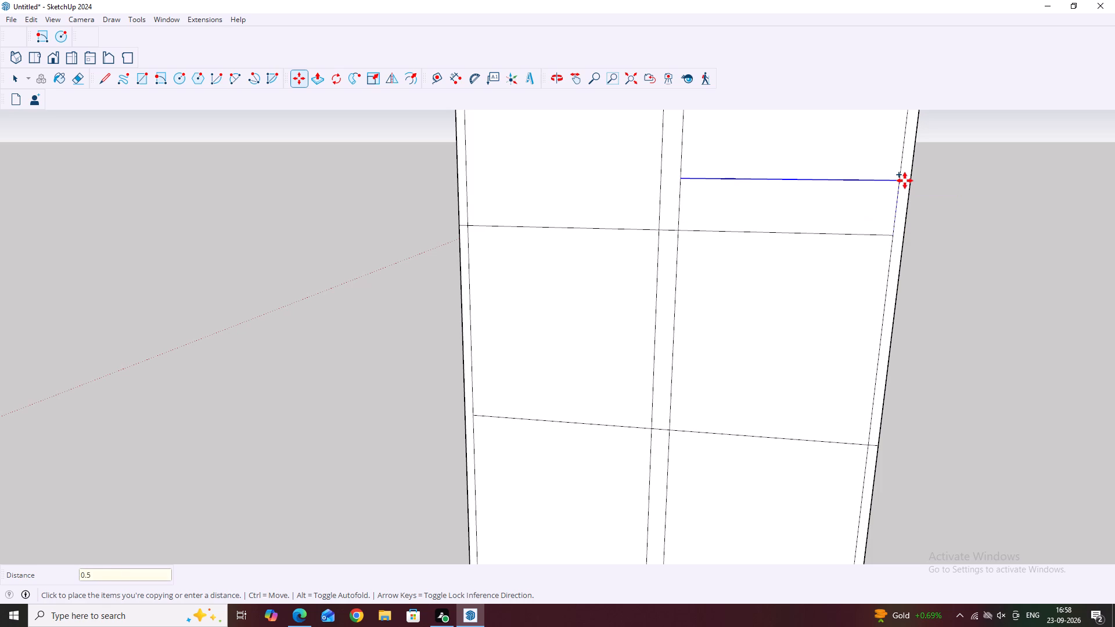
key(shift+quotedbl)
key(Return)
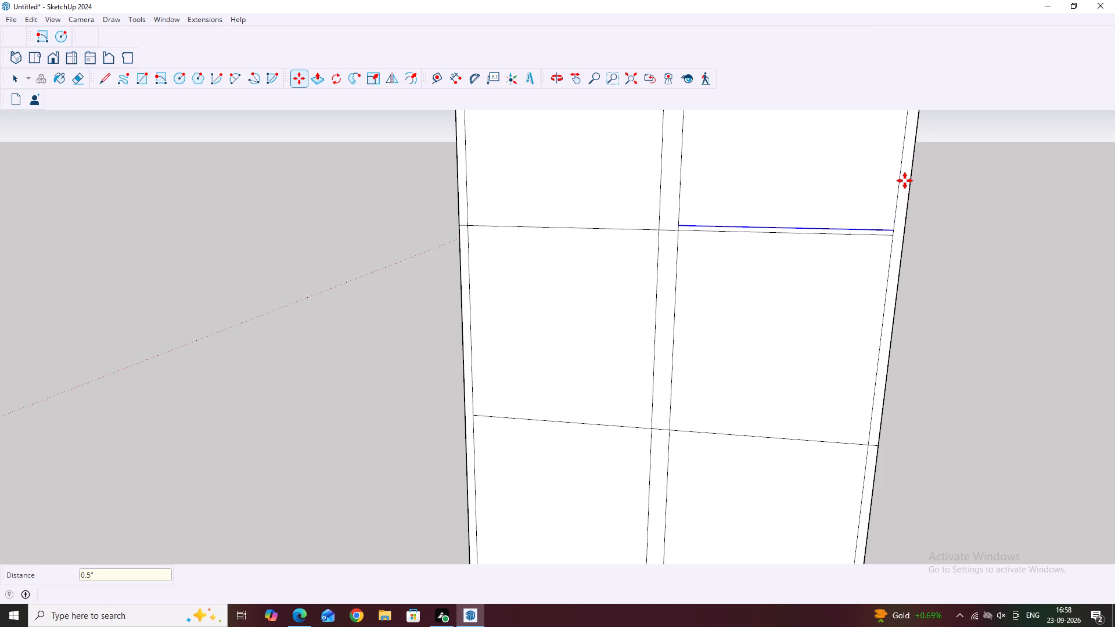
scroll(660, 227, up, 3)
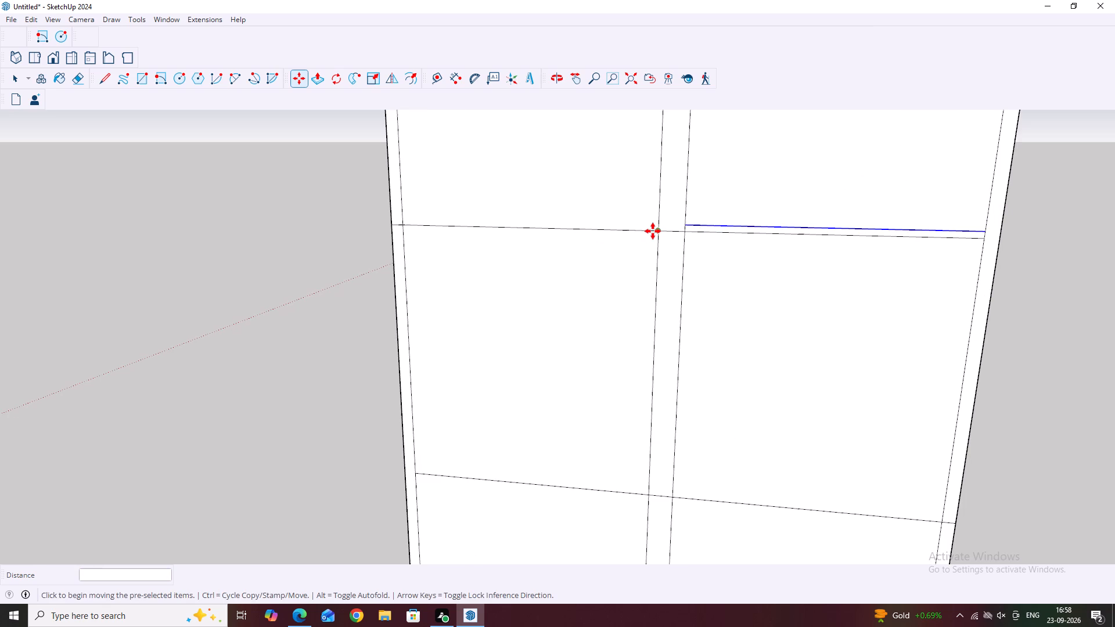
key(Escape)
Copy the topmost dividing line in the bay nearer the TV wall 0.5" upward.
key(space)
click(656, 231)
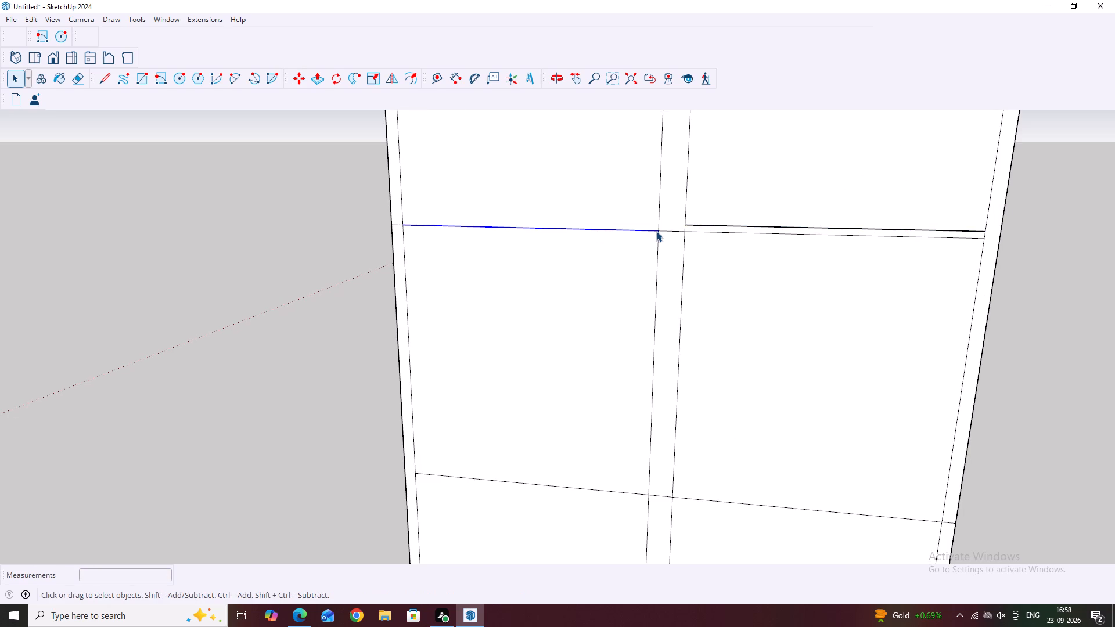
key(m)
click(657, 230)
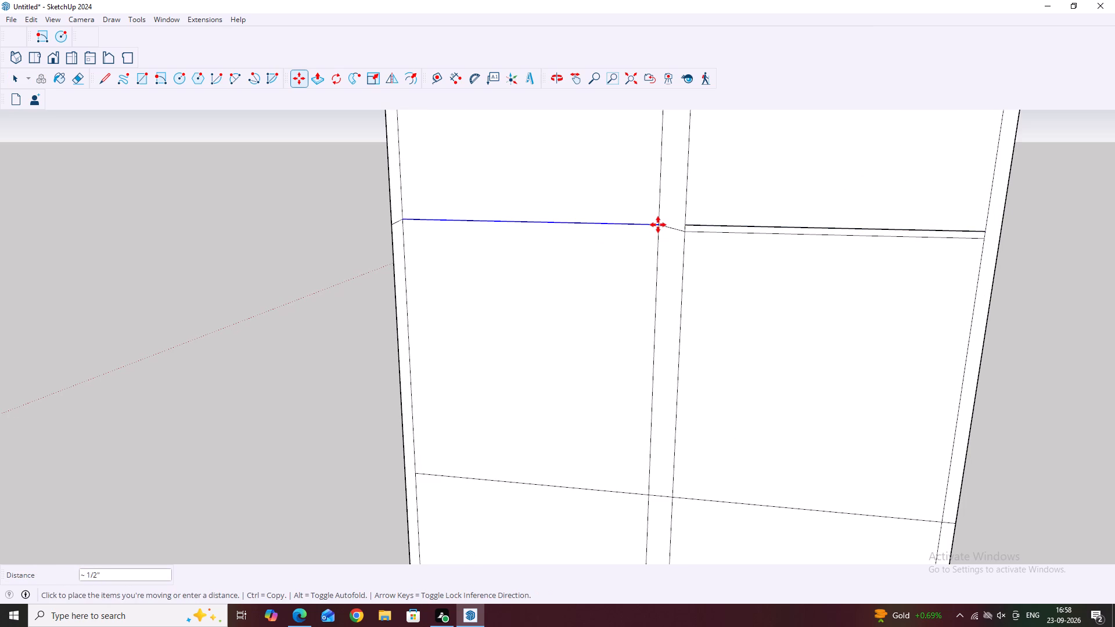
click(659, 219)
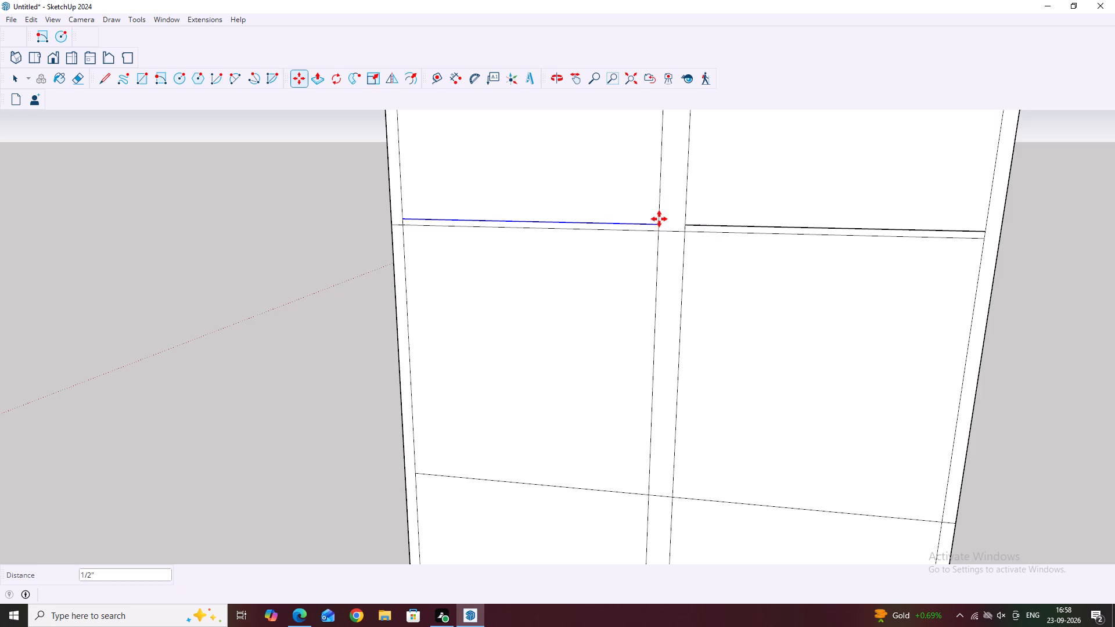
key(space)
scroll(664, 223, down, 4)
key(space)
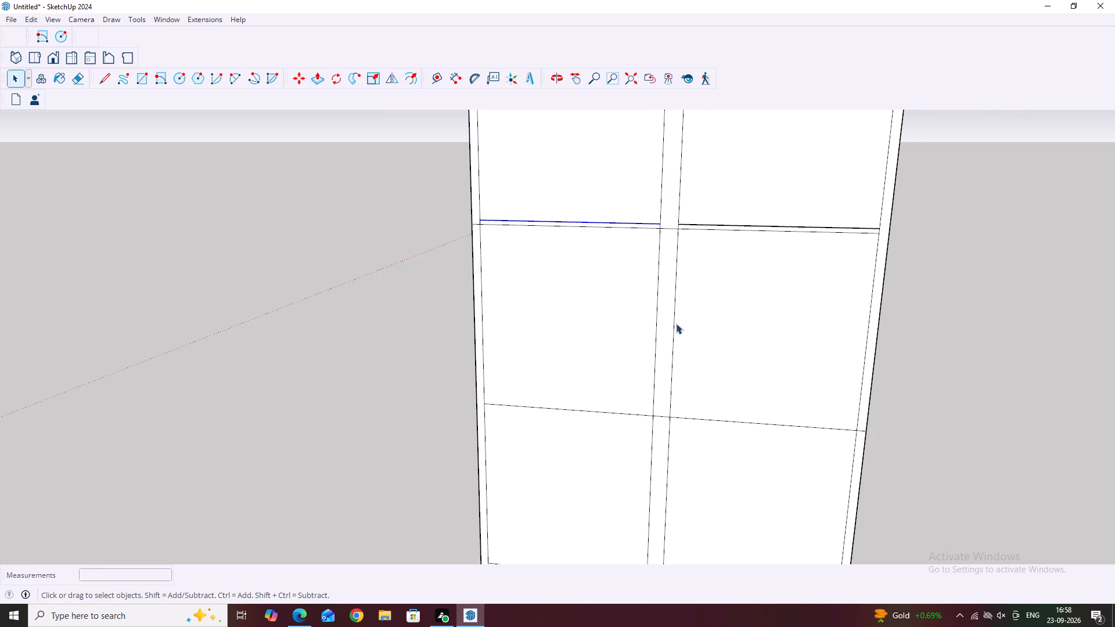
Copy the original topmost dividing line in the bay nearer the TV wall 0.5" downward.
middle_drag(675, 381, 719, 326)
click(634, 228)
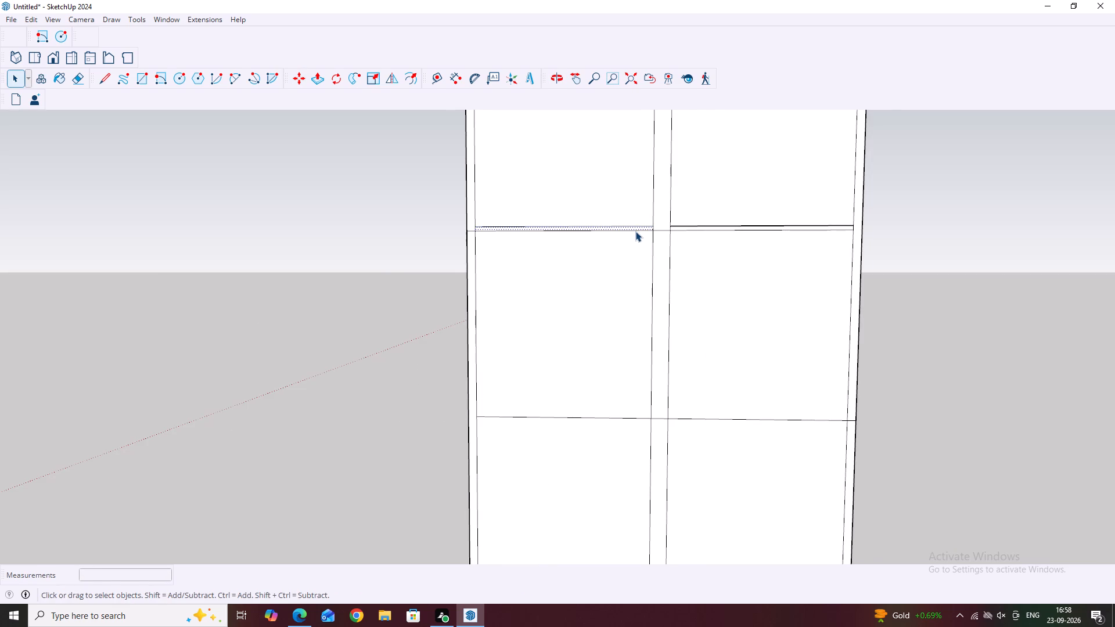
scroll(635, 231, up, 2)
click(640, 229)
key(m)
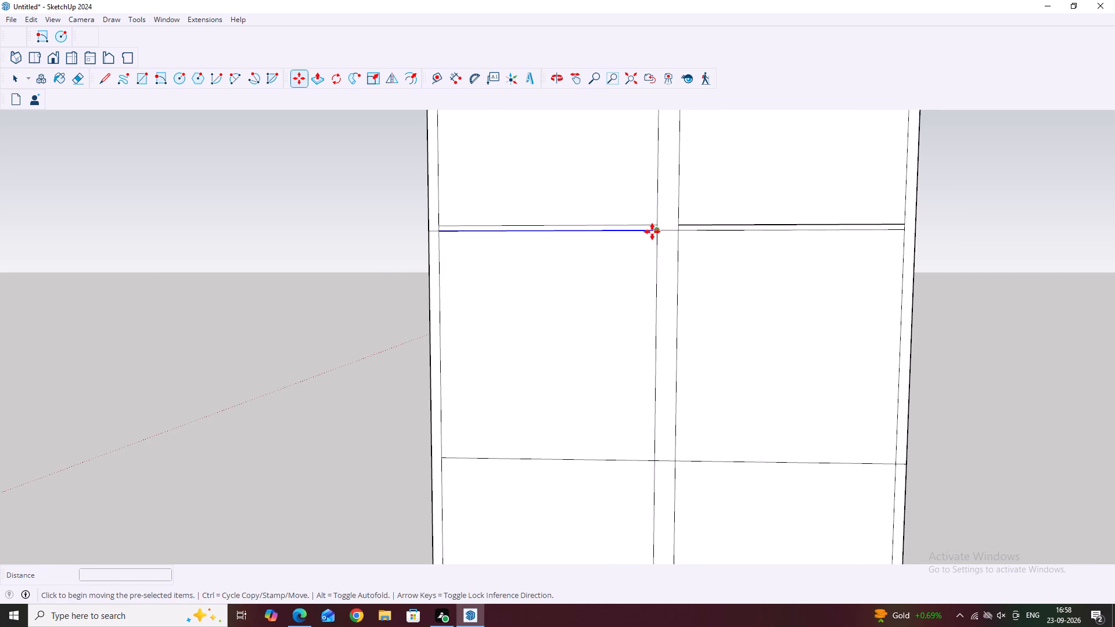
click(658, 231)
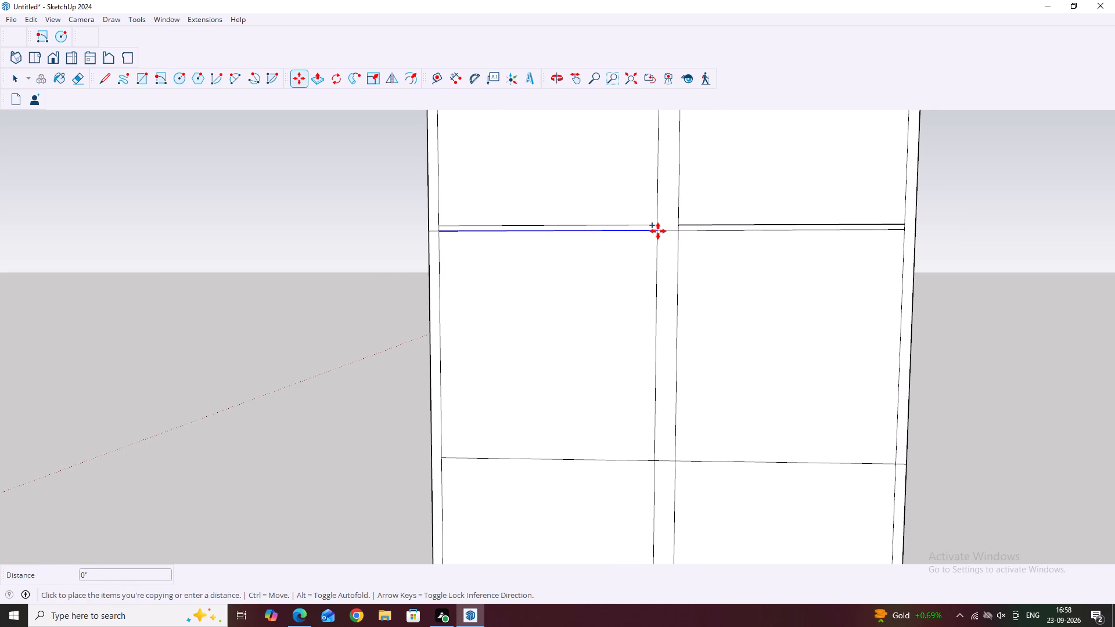
click(658, 231)
click(657, 232)
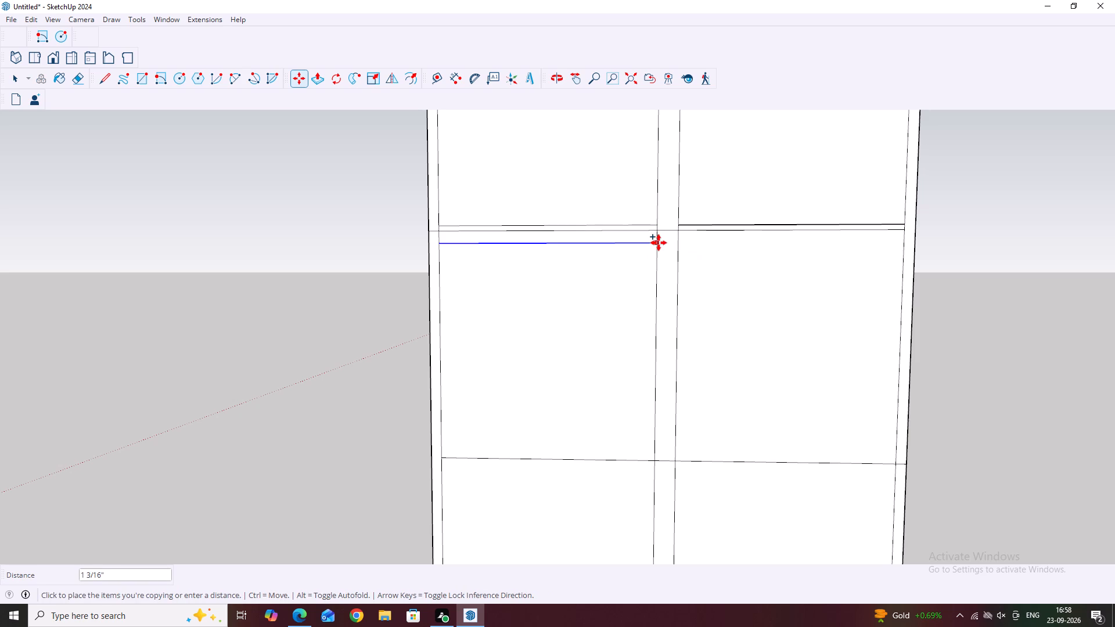
text(0.5)
key(shift+quotedbl)
key(Return)
key(Escape)
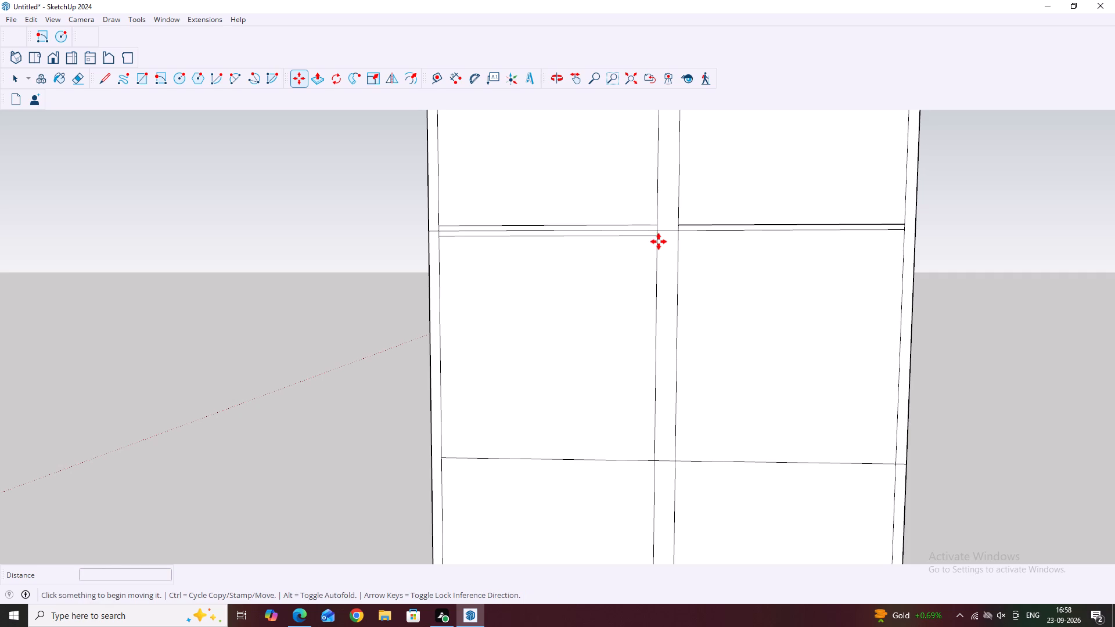
key(space)
Copy the original topmost dividing line in the bay farther from the TV wall 0.5" downward.
scroll(686, 228, up, 3)
click(683, 232)
middle_drag(726, 246, 739, 244)
scroll(739, 244, down, 3)
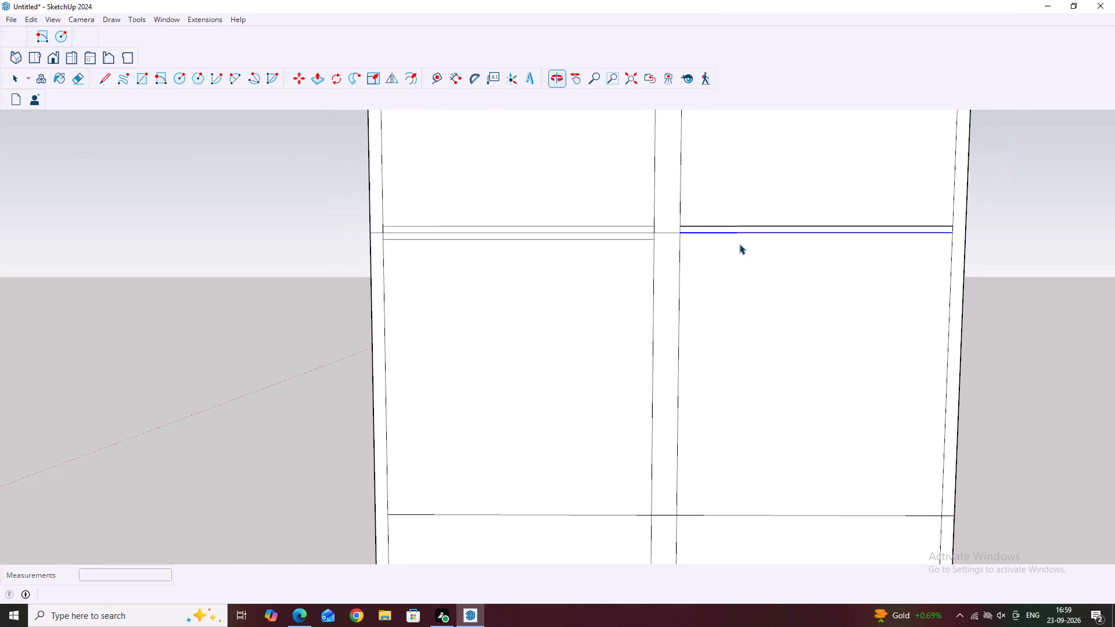
scroll(739, 244, down, 2)
key(m)
scroll(697, 238, up, 4)
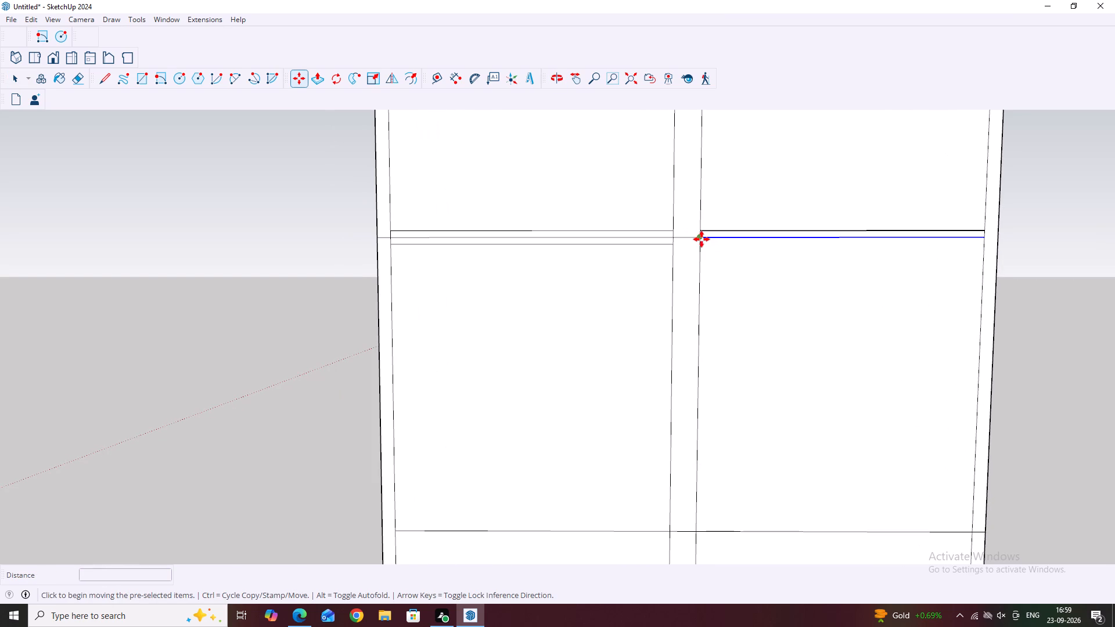
click(701, 239)
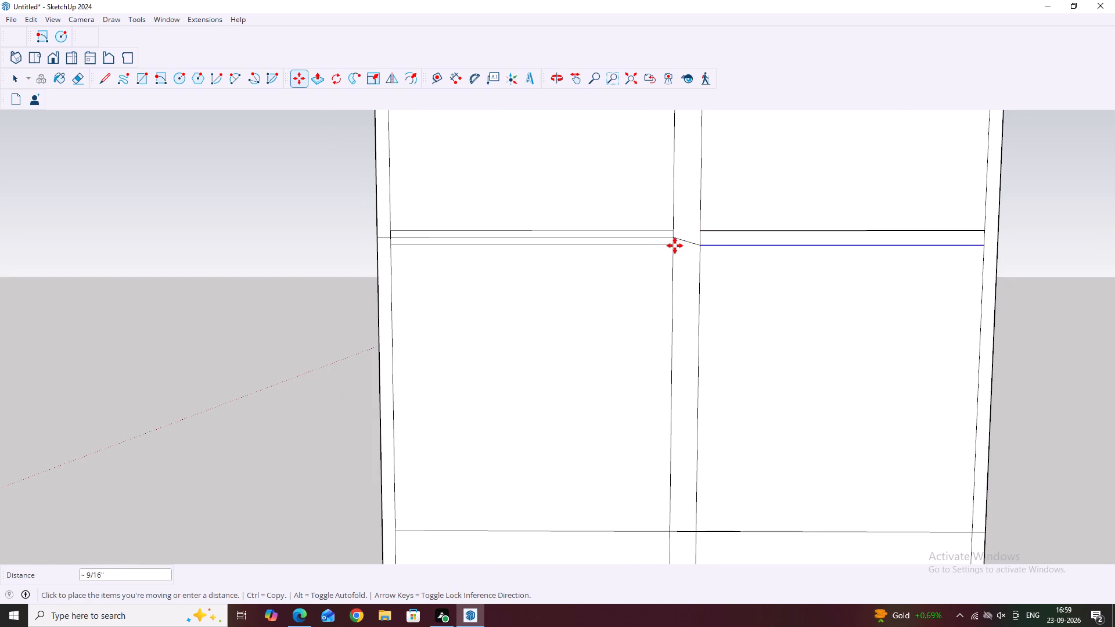
click(702, 247)
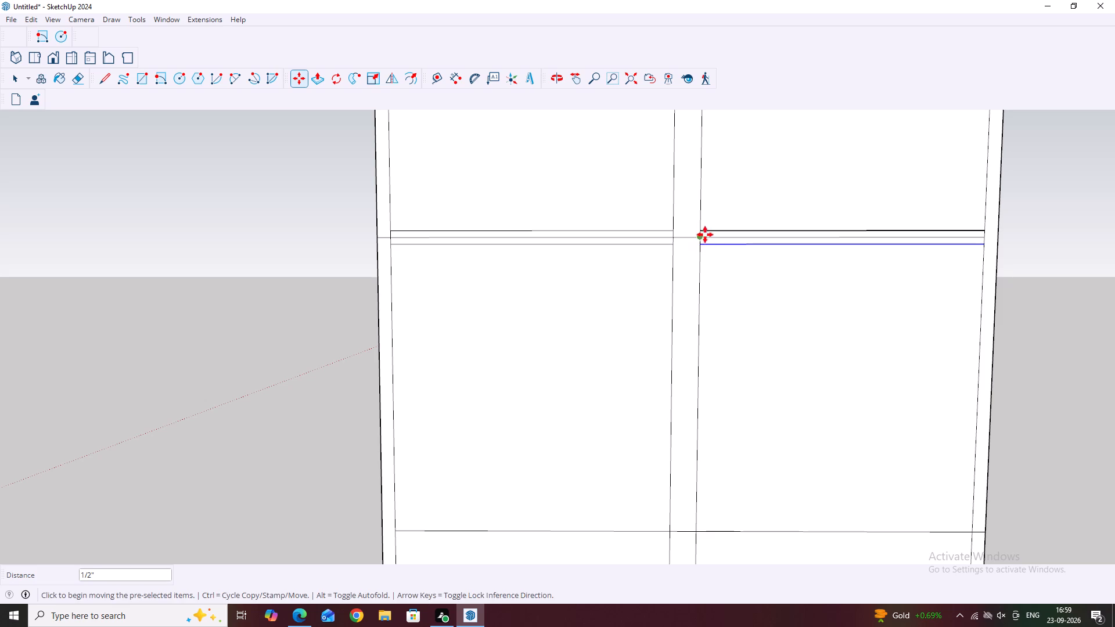
key(space)
scroll(689, 217, down, 9)
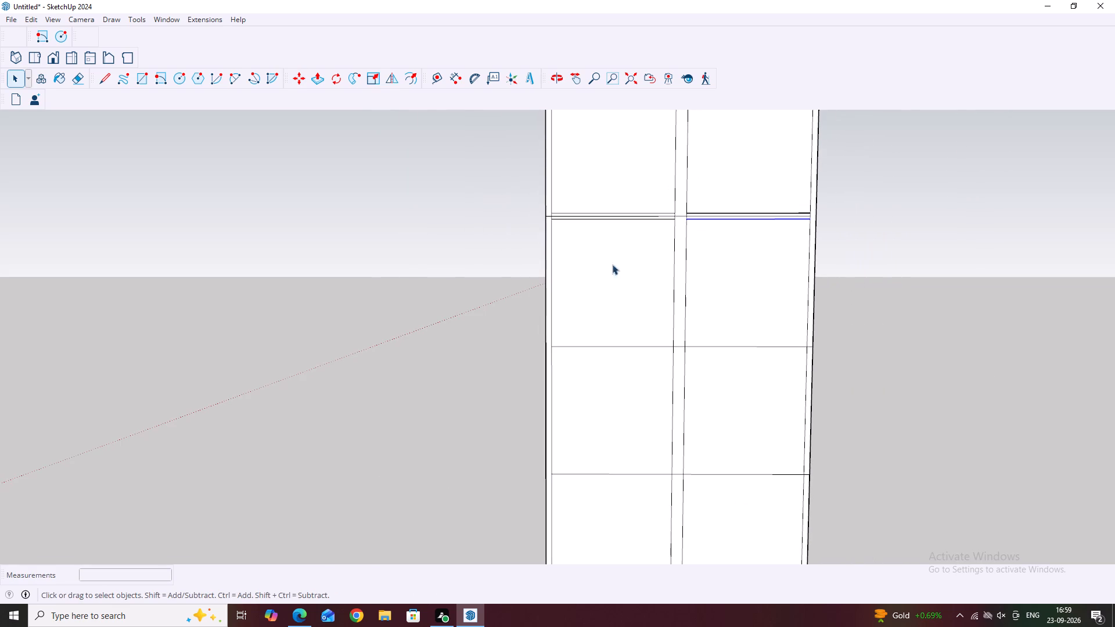
Copy the second dividing line from the top in the bay nearer the TV wall 0.5" upward.
scroll(614, 349, up, 2)
click(613, 344)
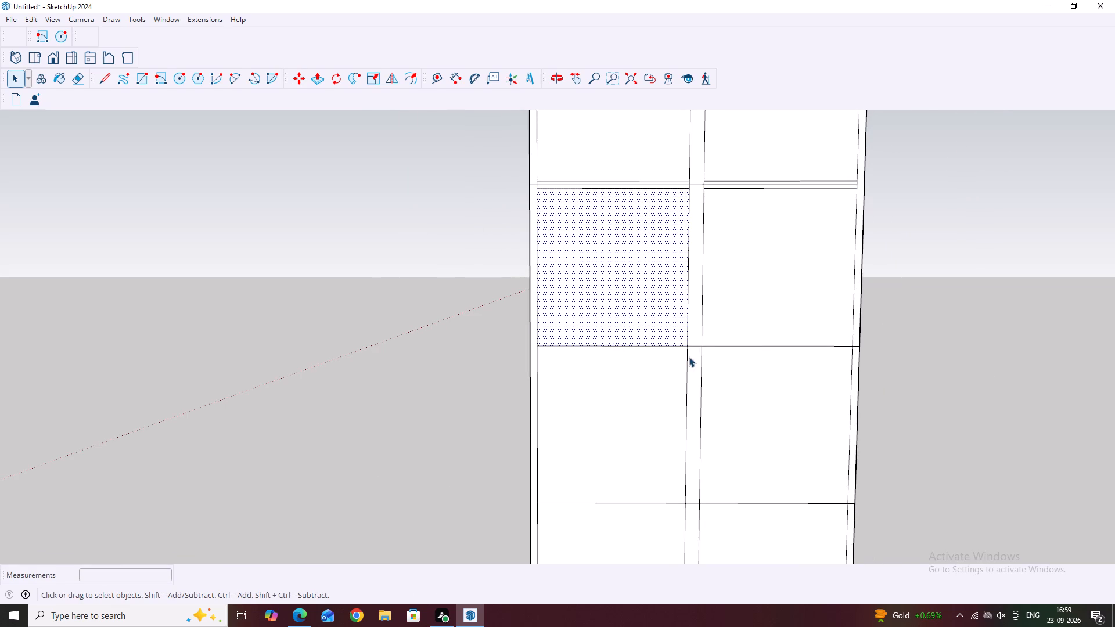
scroll(682, 368, up, 3)
click(682, 337)
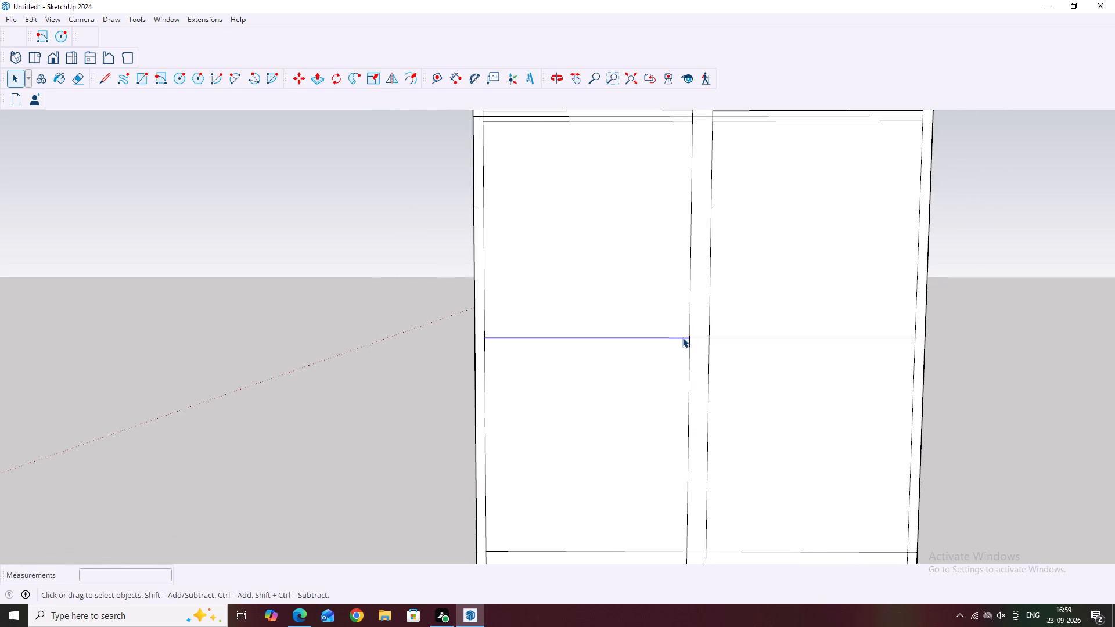
key(m)
scroll(685, 340, up, 2)
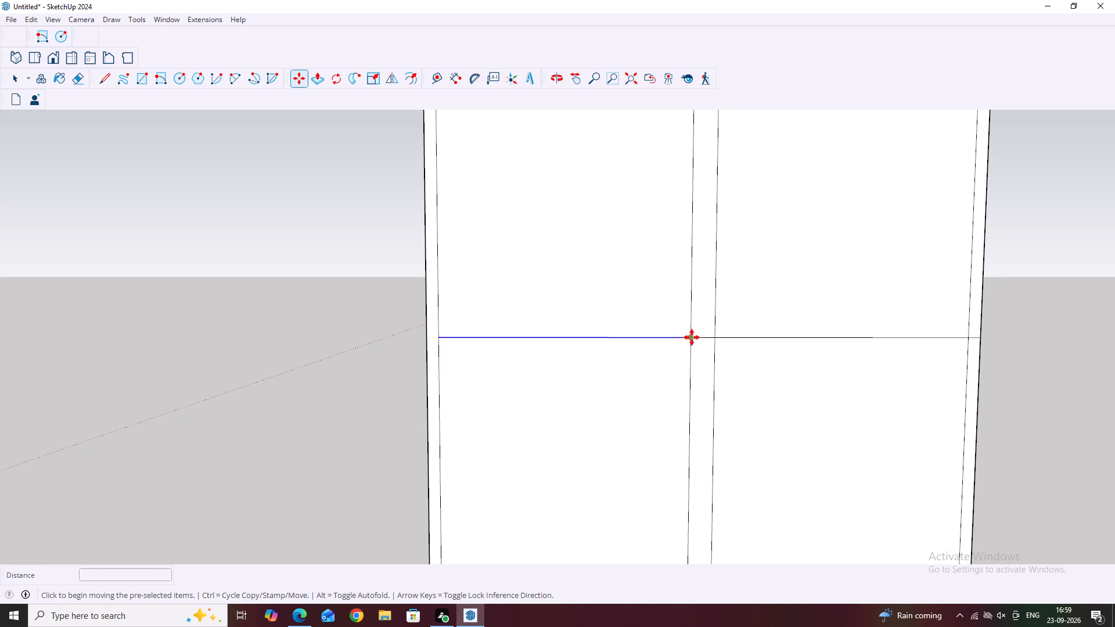
click(692, 337)
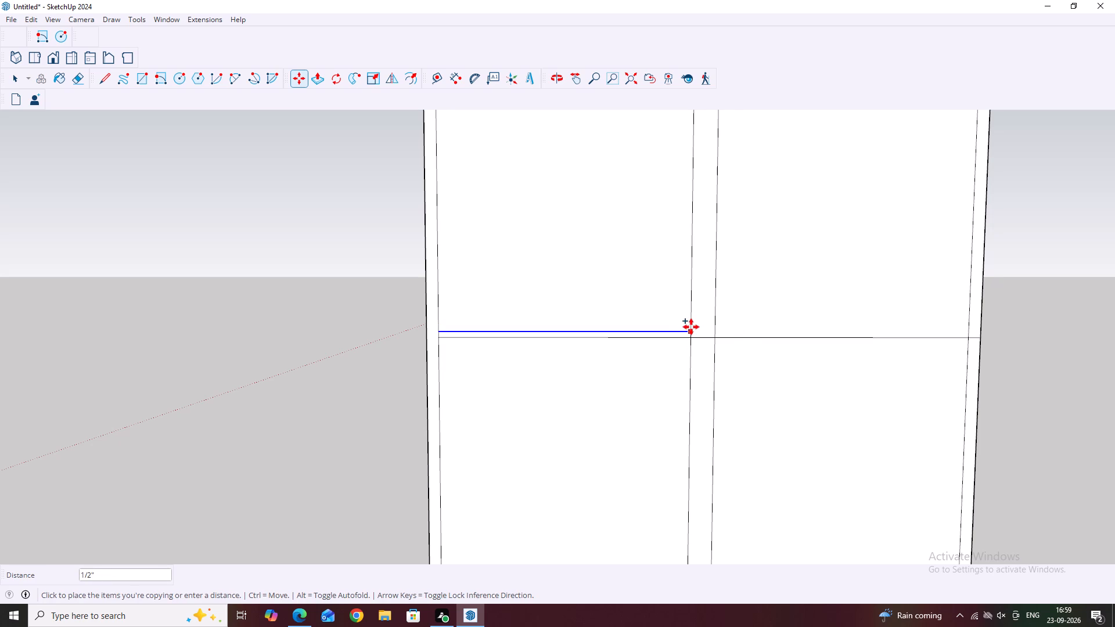
click(691, 327)
key(space)
Copy the original second dividing line in the bay nearer the TV wall 0.5" downward.
click(666, 335)
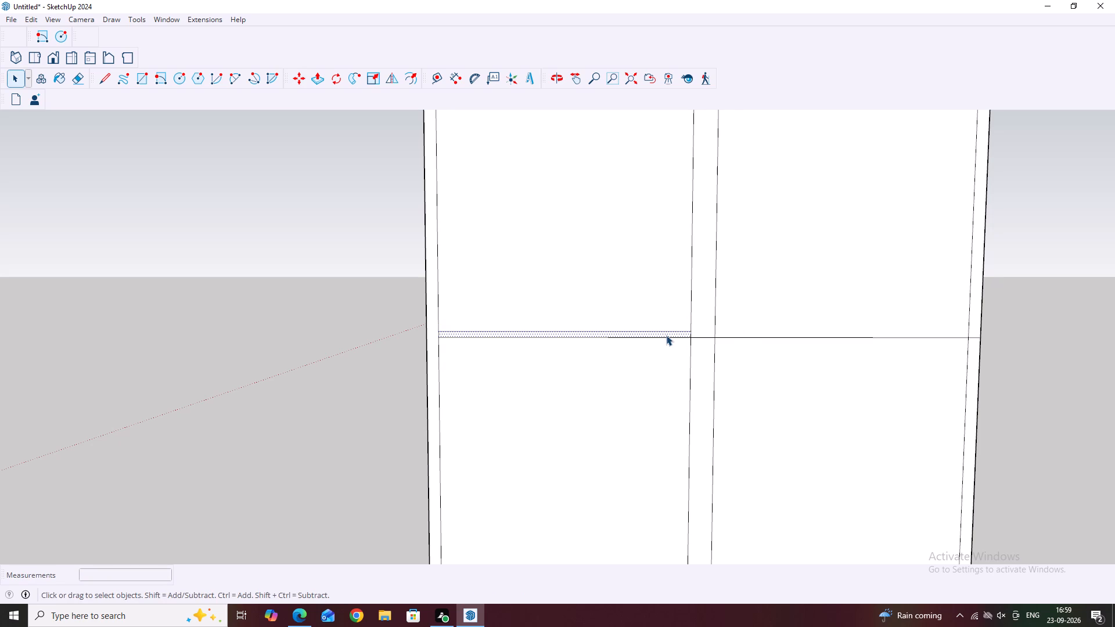
click(673, 336)
key(m)
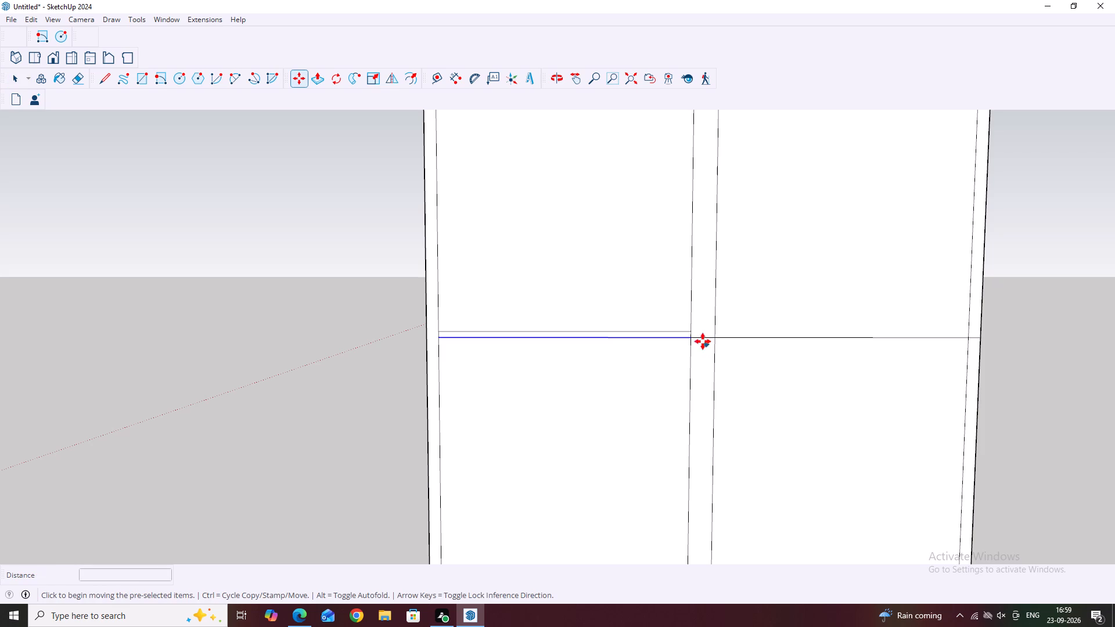
click(692, 337)
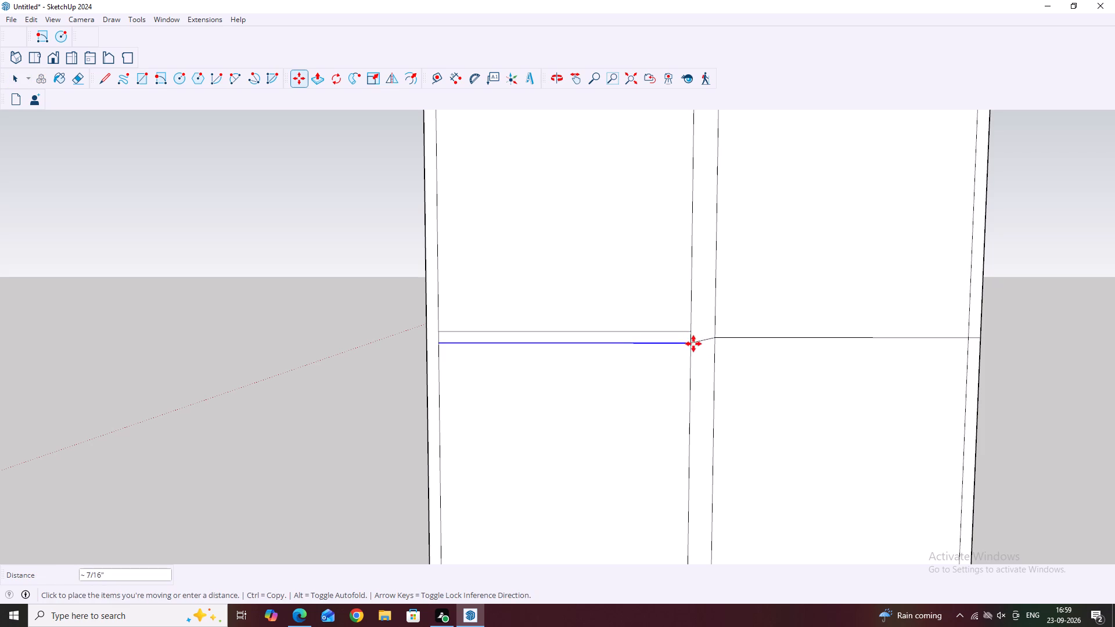
click(693, 348)
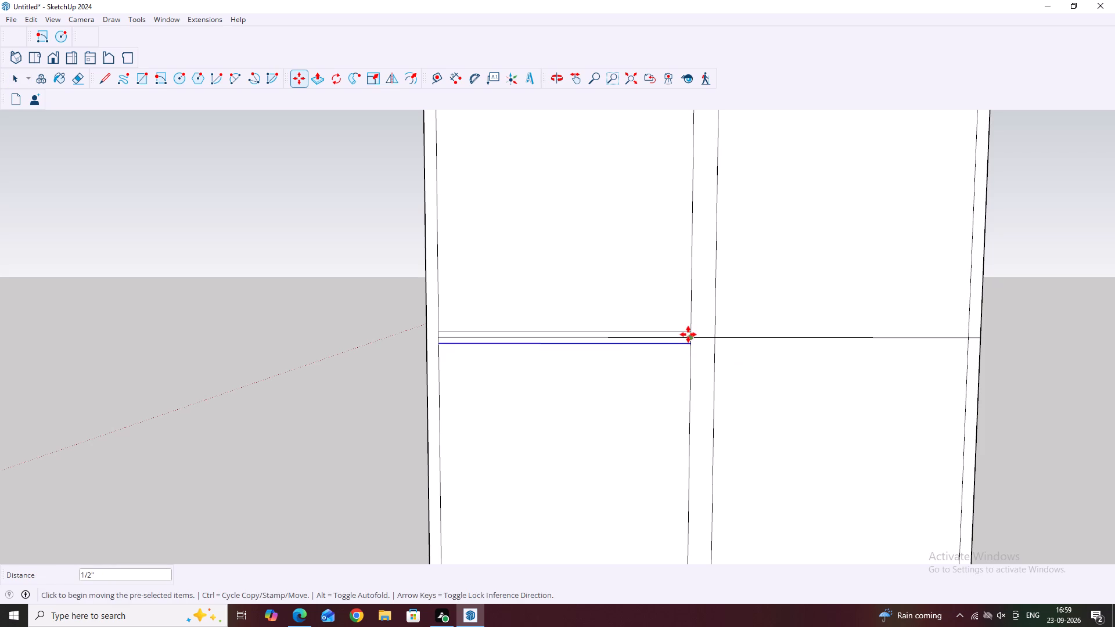
key(Escape)
scroll(661, 316, down, 5)
key(space)
Copy the second dividing line from the top in the bay farther from the TV wall 0.5" upward.
scroll(717, 337, up, 3)
click(705, 326)
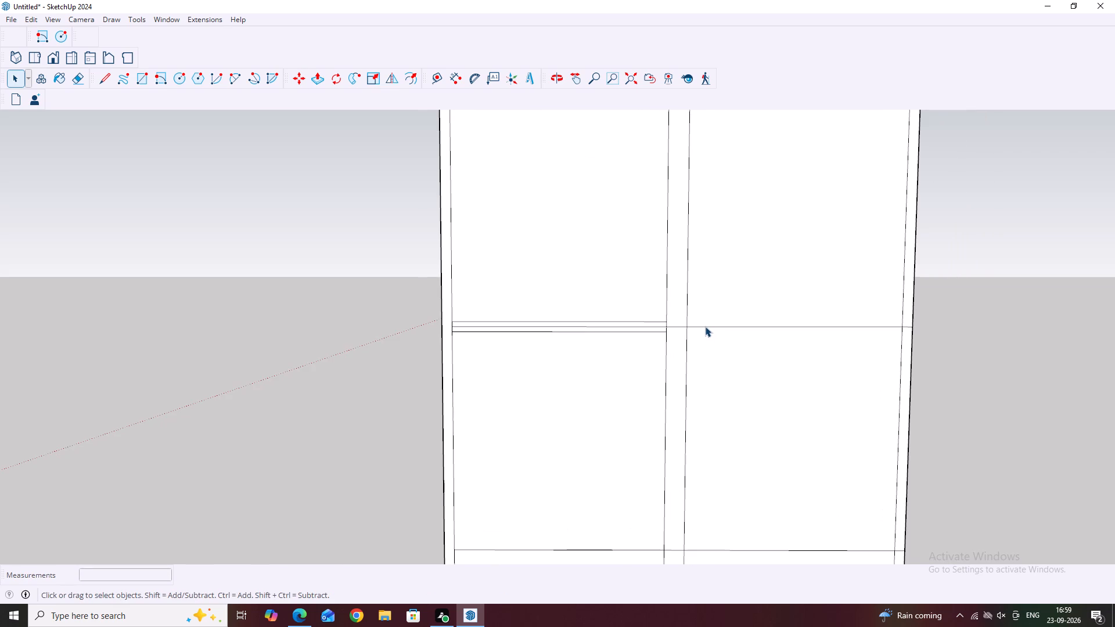
key(m)
scroll(693, 327, up, 3)
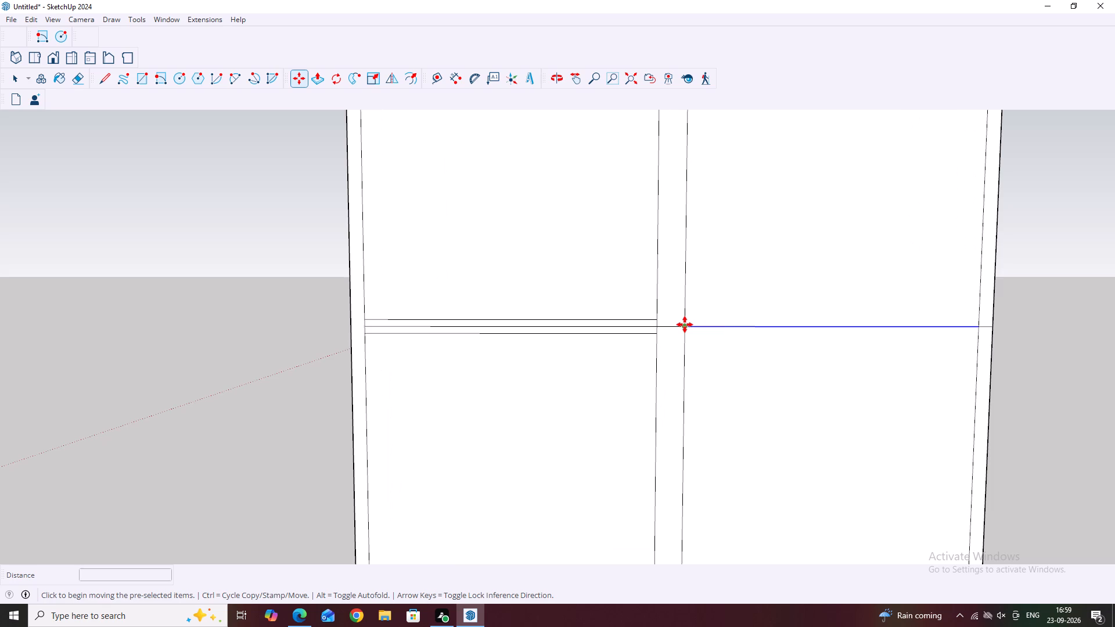
click(685, 325)
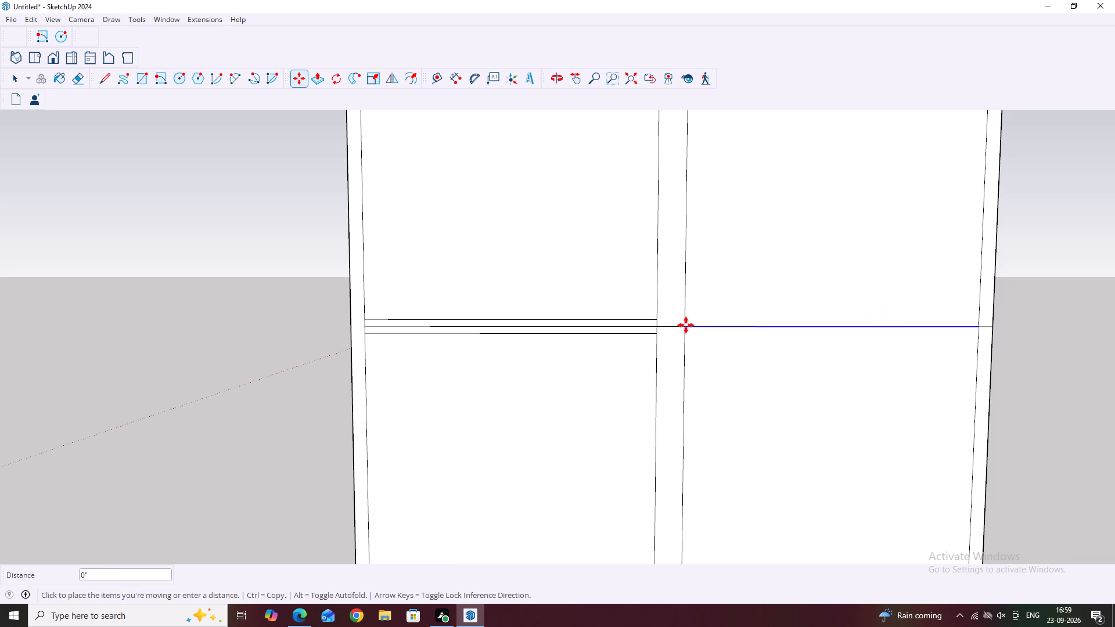
click(687, 315)
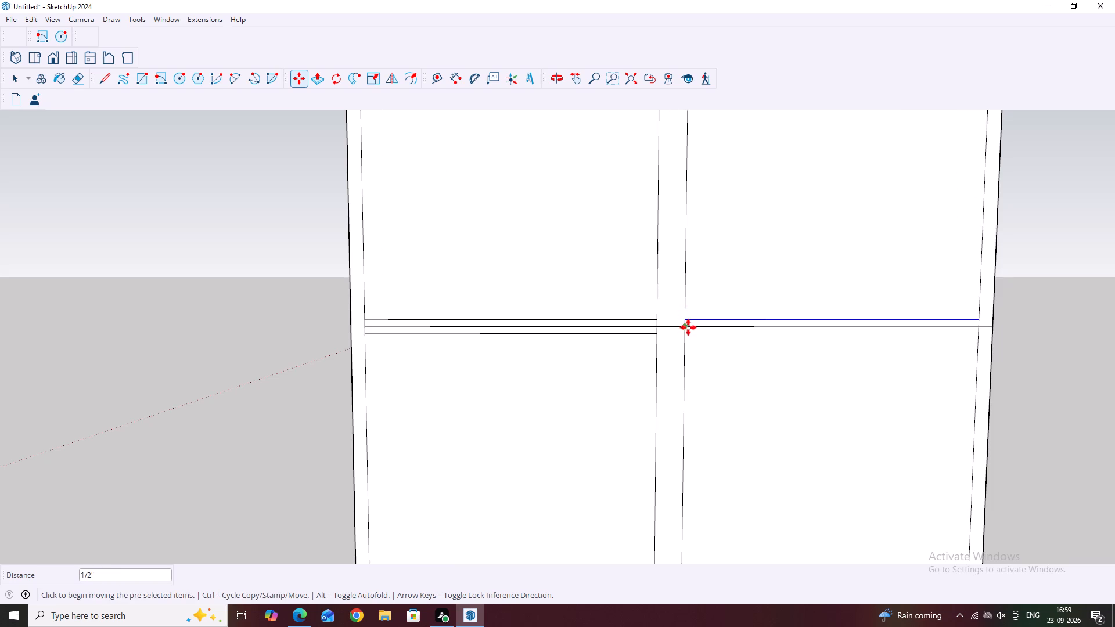
key(Escape)
key(space)
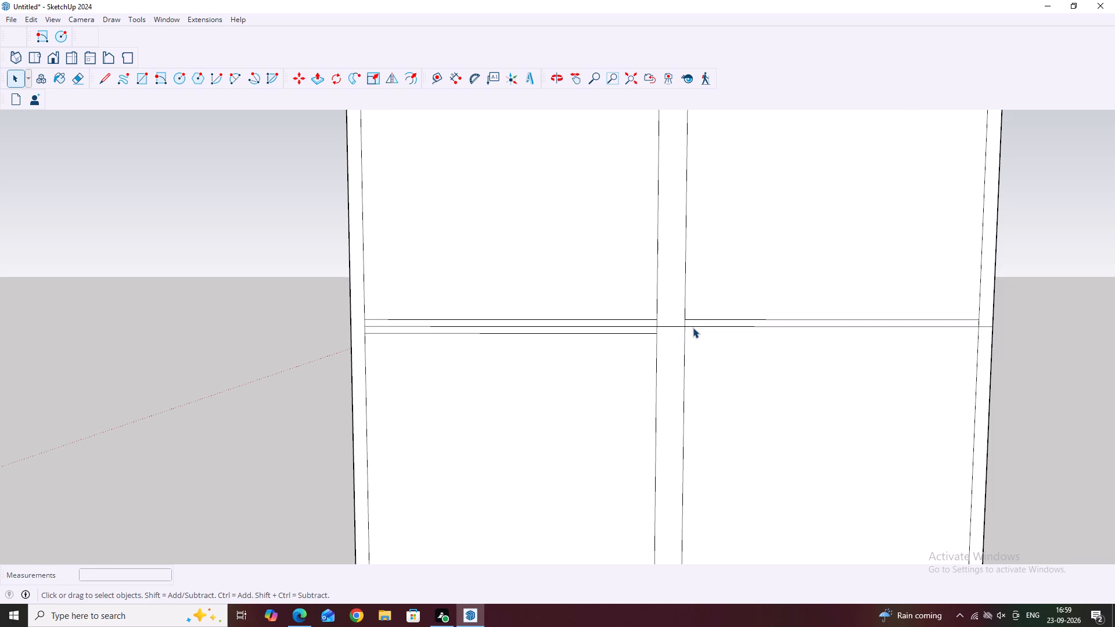
Copy the original second dividing line in the bay farther from the TV wall 0.5" downward.
click(693, 327)
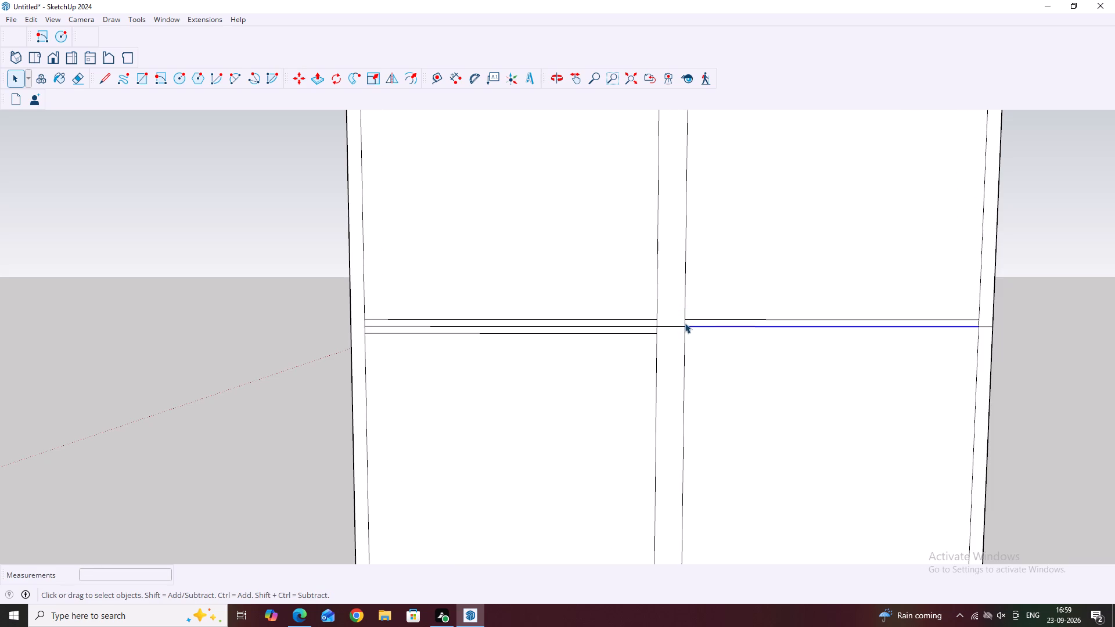
key(m)
click(685, 324)
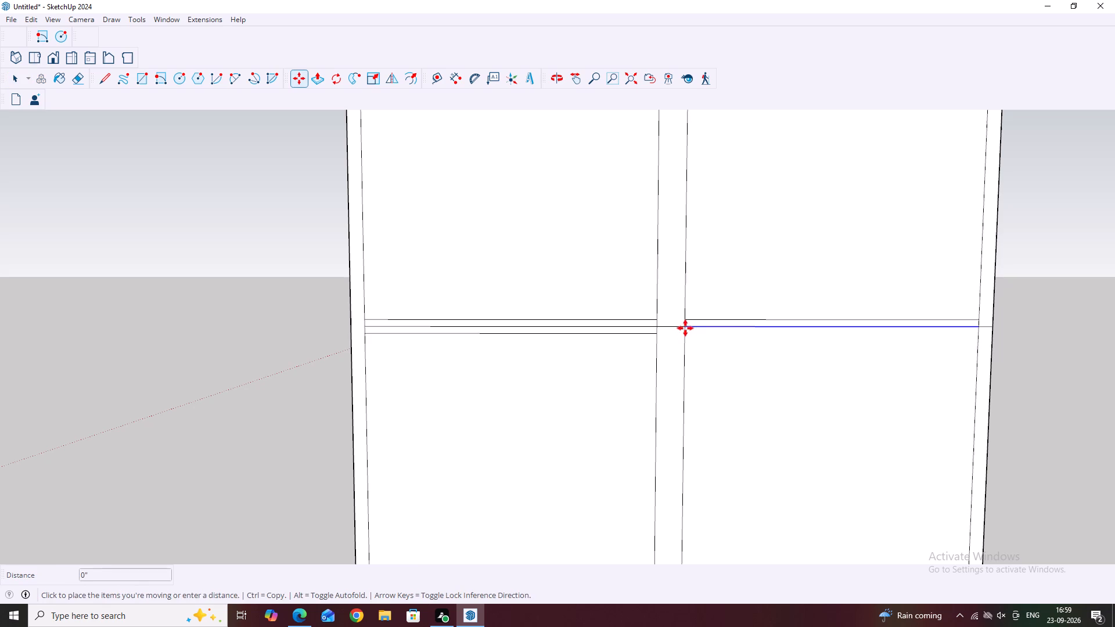
click(685, 327)
click(688, 329)
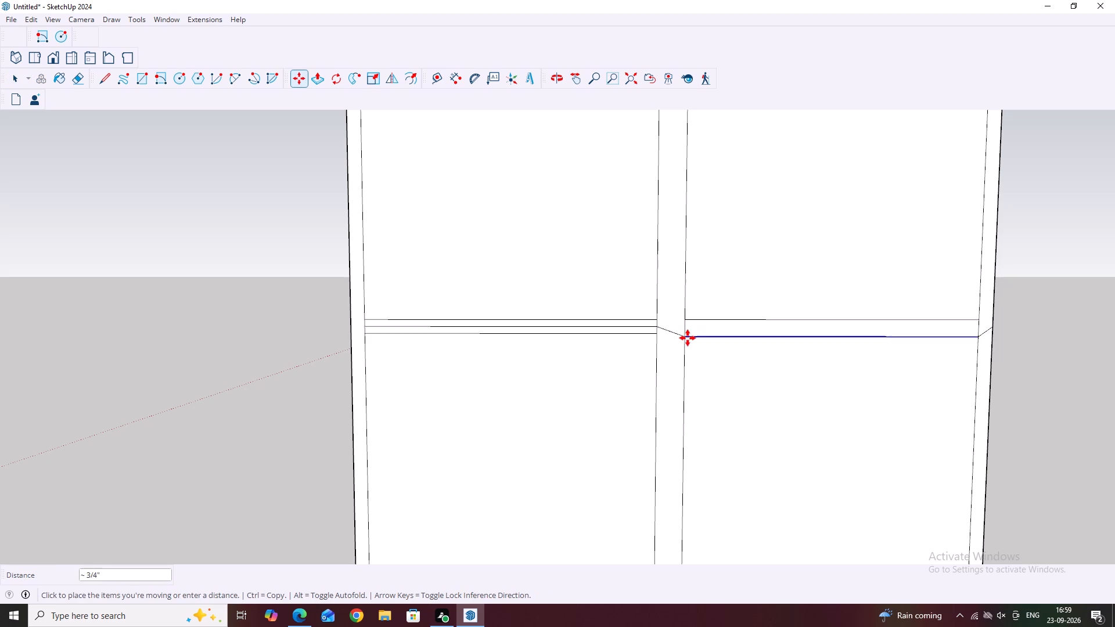
click(688, 338)
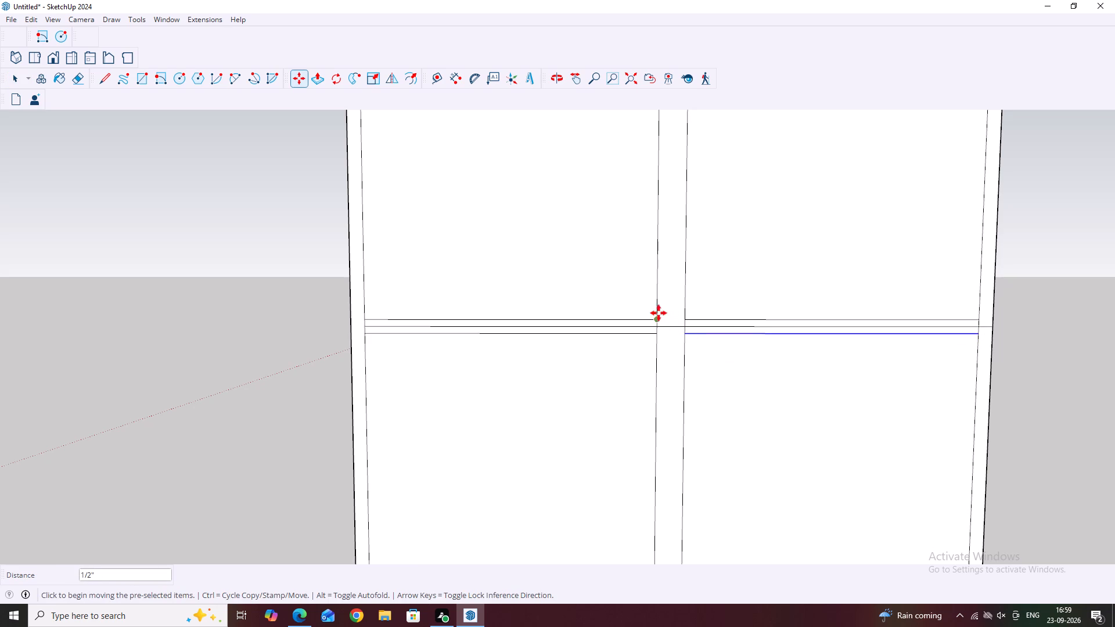
key(Escape)
scroll(641, 289, down, 10)
key(space)
scroll(744, 361, down, 7)
Copy the third dividing line from the top in the bay nearer the TV wall 0.5" upward.
middle_drag(788, 411, 753, 366)
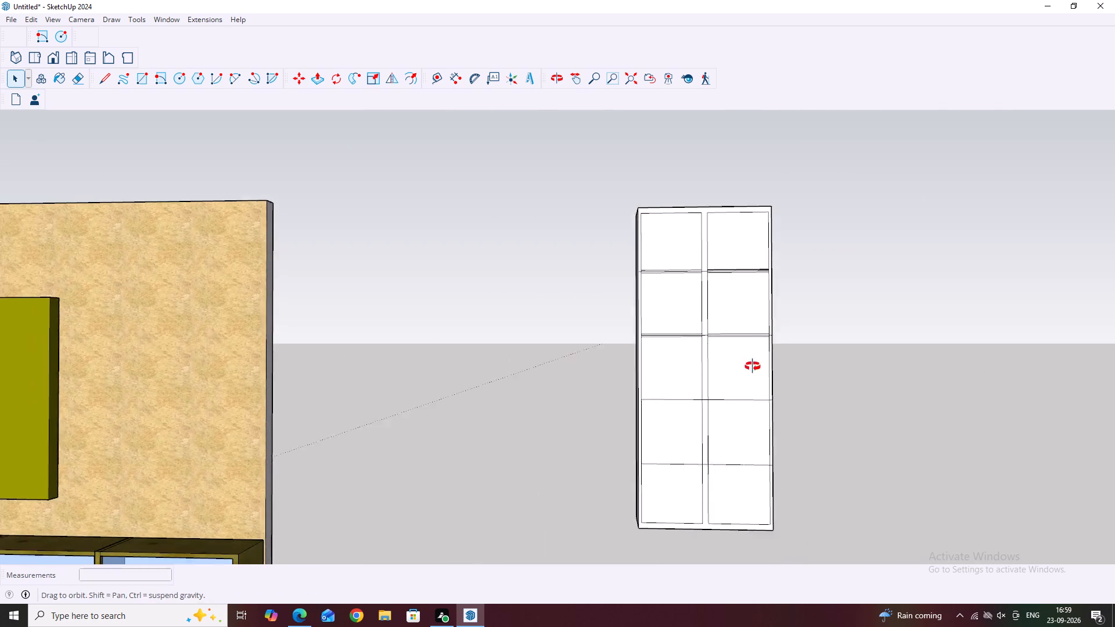
middle_drag(753, 366, 739, 358)
scroll(708, 392, up, 5)
click(698, 401)
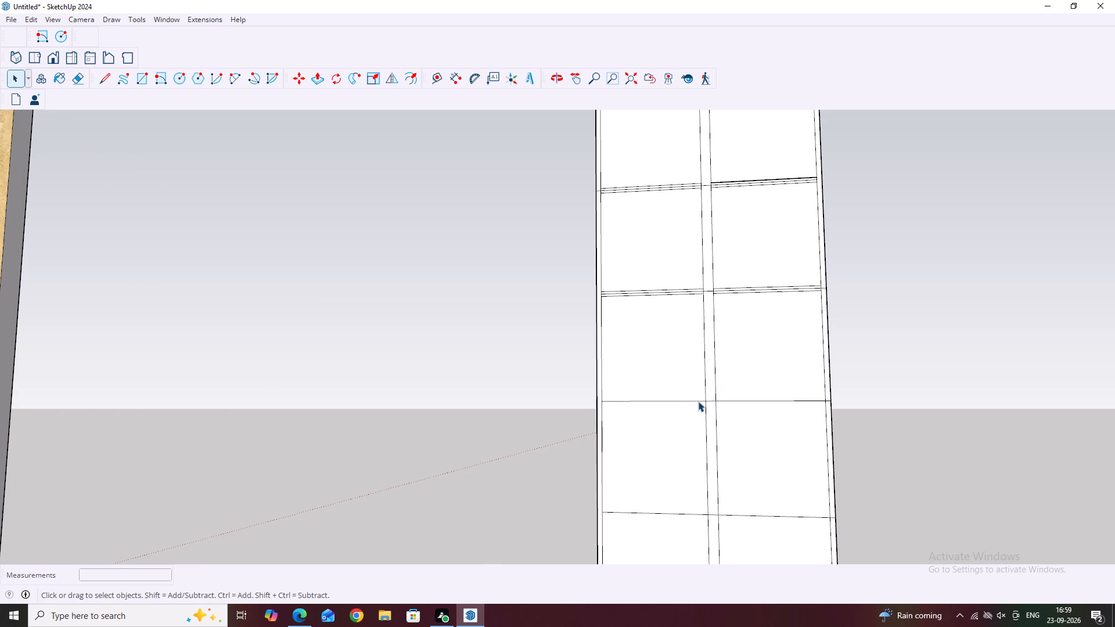
key(m)
scroll(708, 404, up, 6)
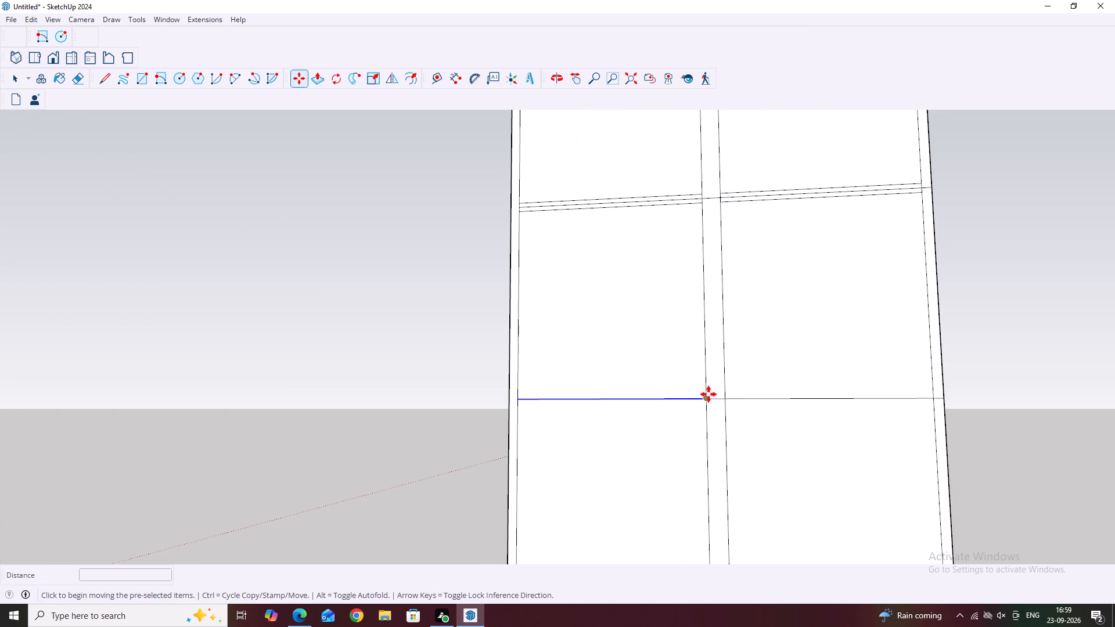
click(707, 397)
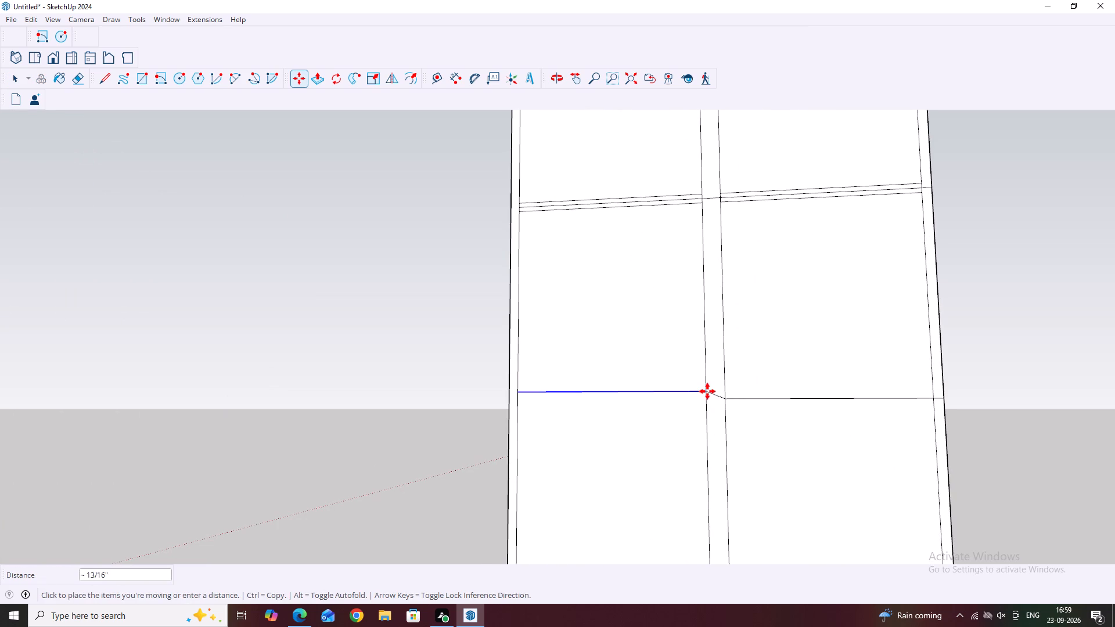
click(707, 391)
key(space)
Copy the original third dividing line in the bay nearer the TV wall 0.5" downward.
scroll(696, 376, down, 6)
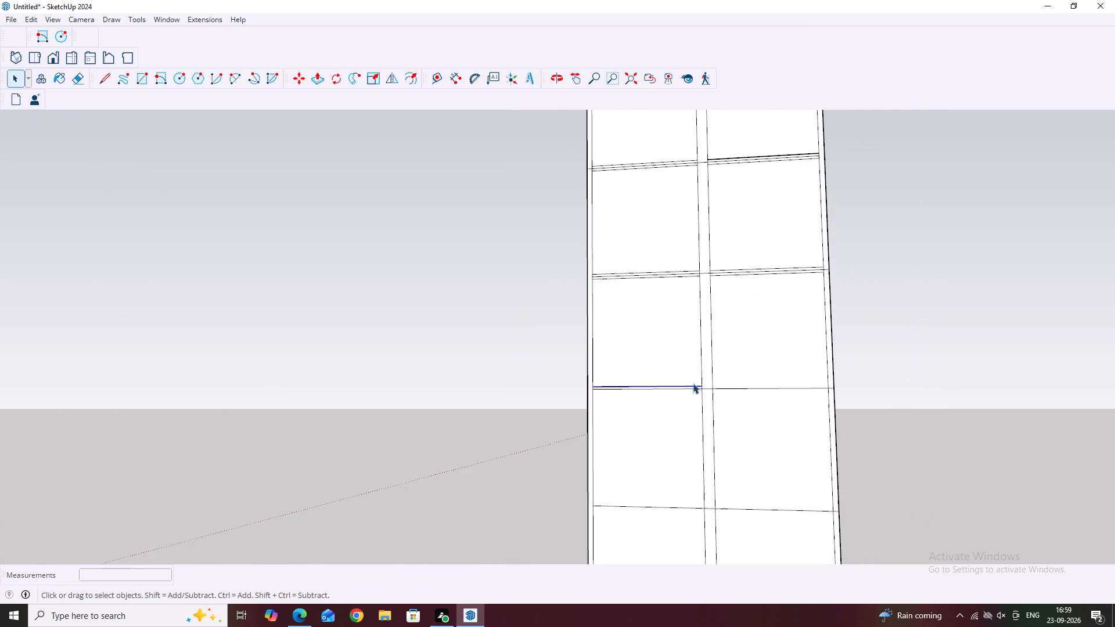
middle_drag(700, 411, 758, 443)
click(882, 394)
scroll(689, 390, up, 4)
middle_click(689, 390)
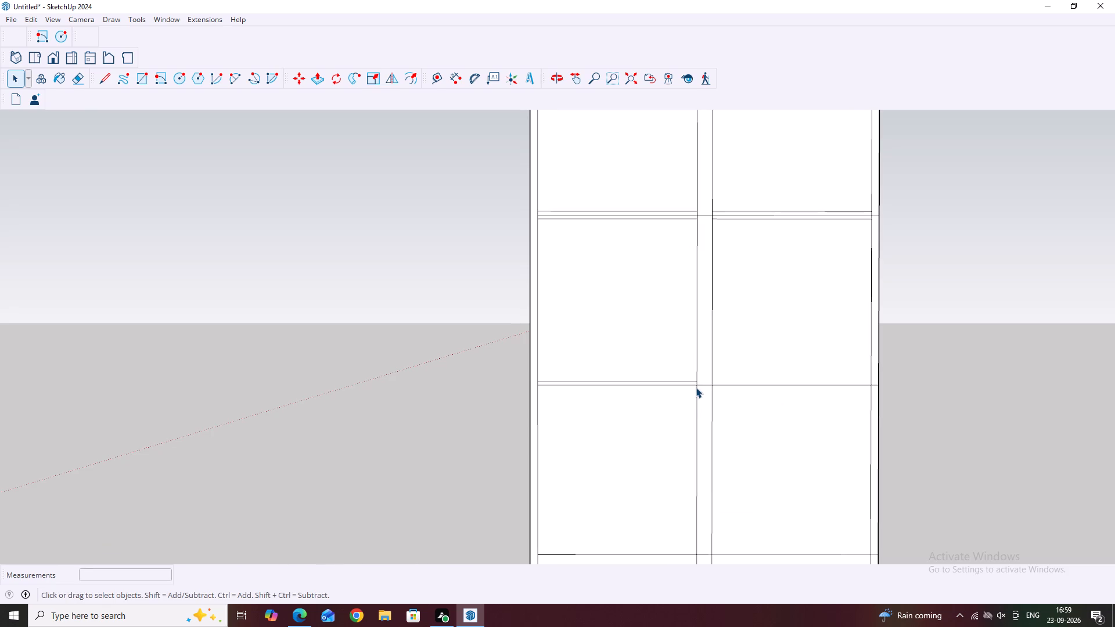
click(695, 385)
key(m)
scroll(687, 393, up, 5)
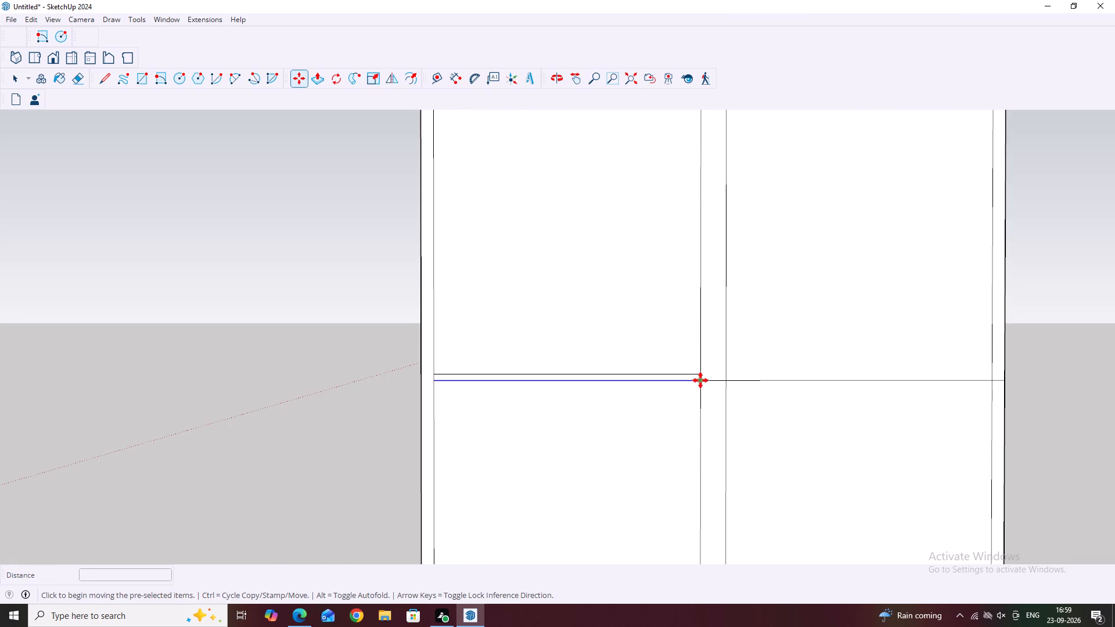
click(700, 379)
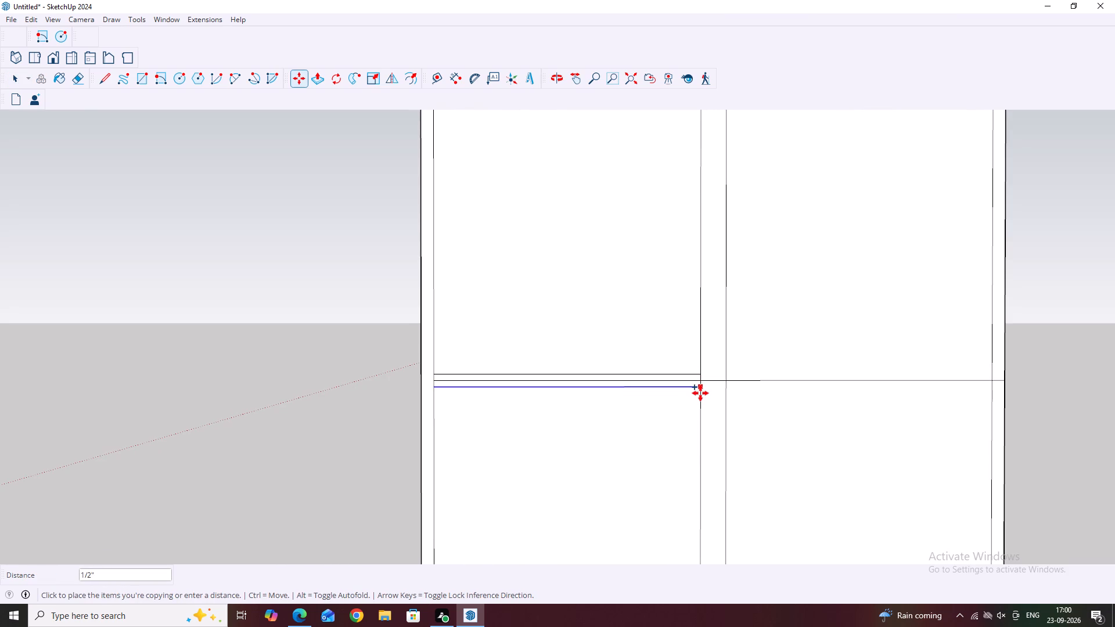
click(700, 393)
key(Escape)
scroll(602, 300, down, 6)
scroll(685, 369, down, 1)
key(space)
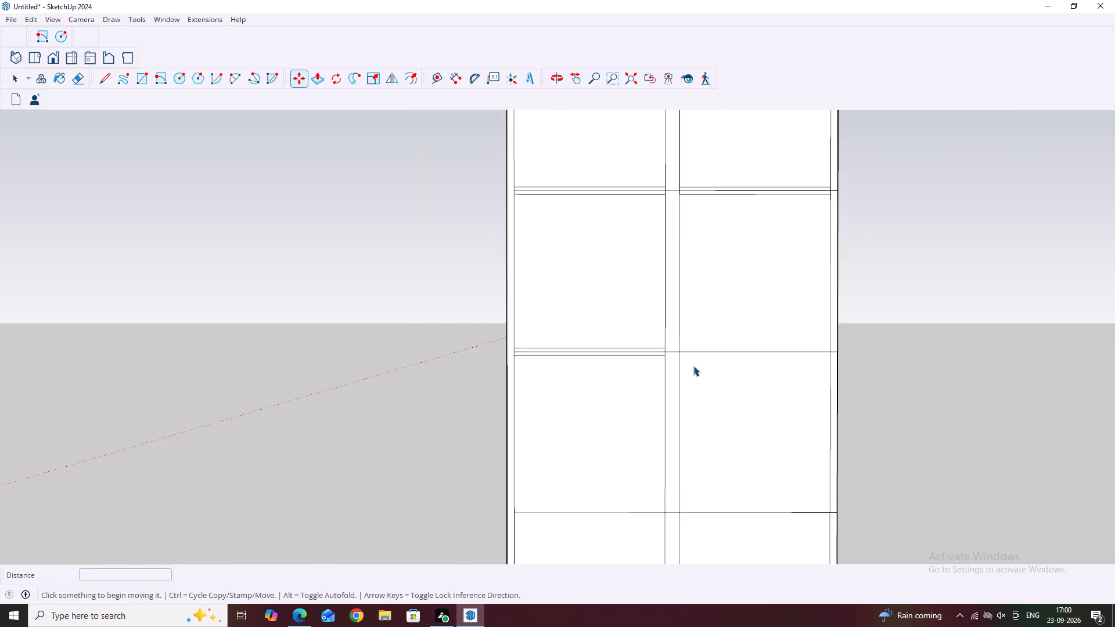
Copy the third dividing line from the top in the bay farther from the TV wall 0.5" upward.
scroll(688, 359, up, 2)
click(684, 350)
key(m)
scroll(684, 350, up, 2)
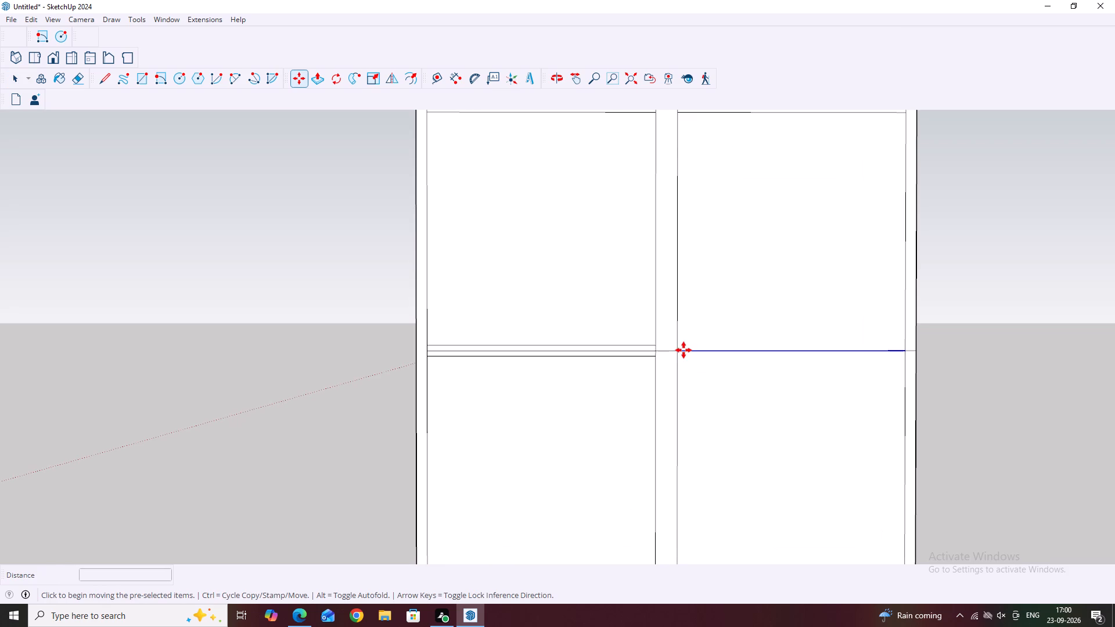
click(677, 351)
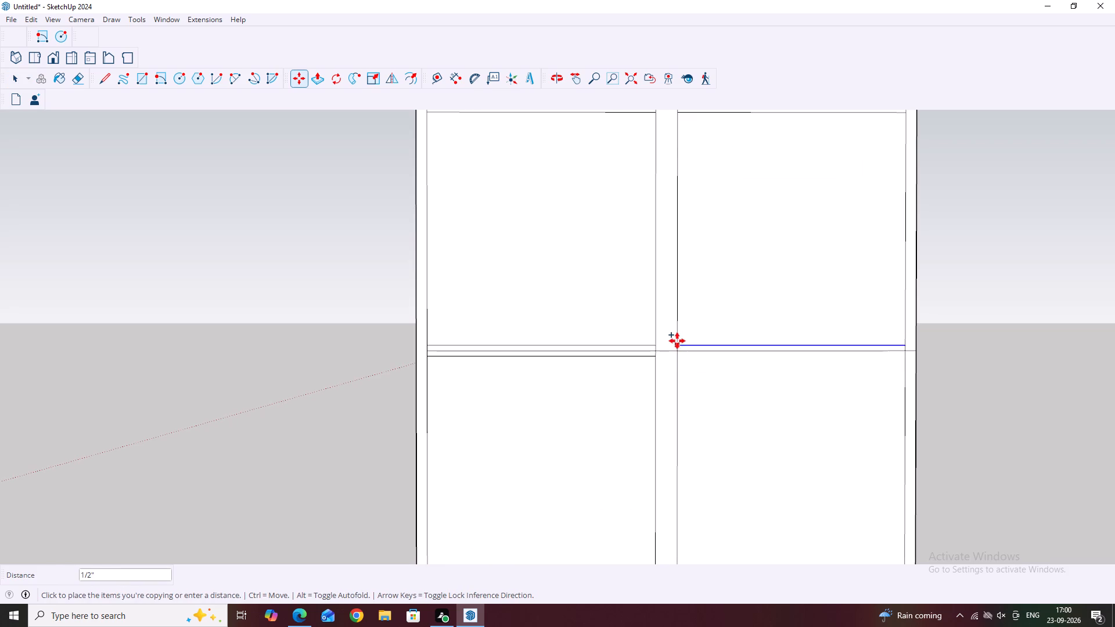
click(678, 343)
key(space)
Copy the original third dividing line in the bay farther from the TV wall 0.5" downward.
scroll(684, 333, down, 2)
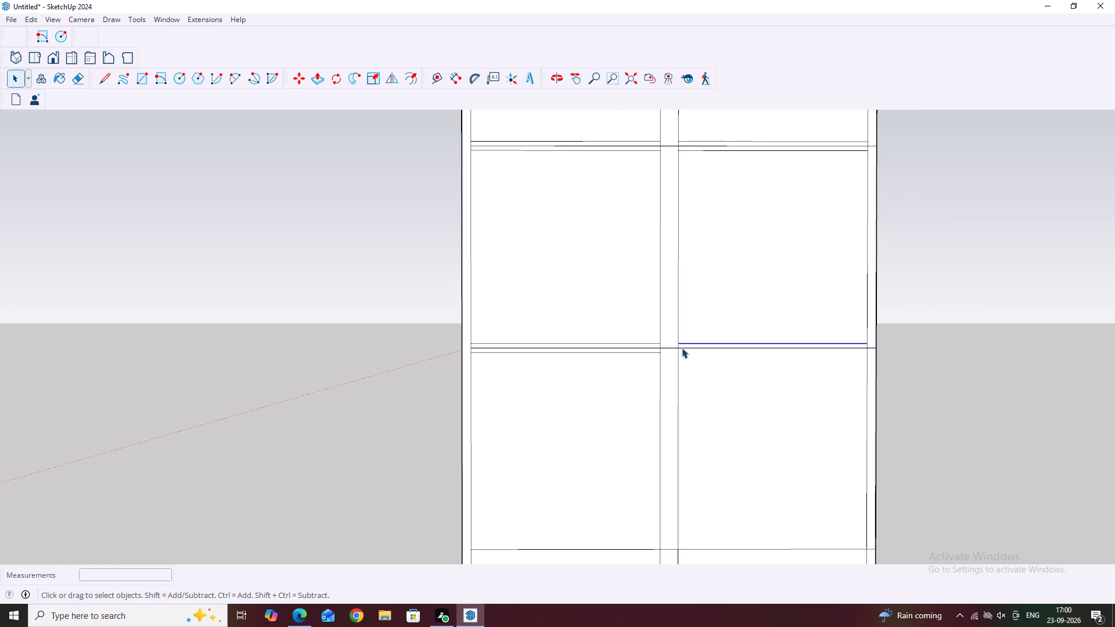
click(682, 348)
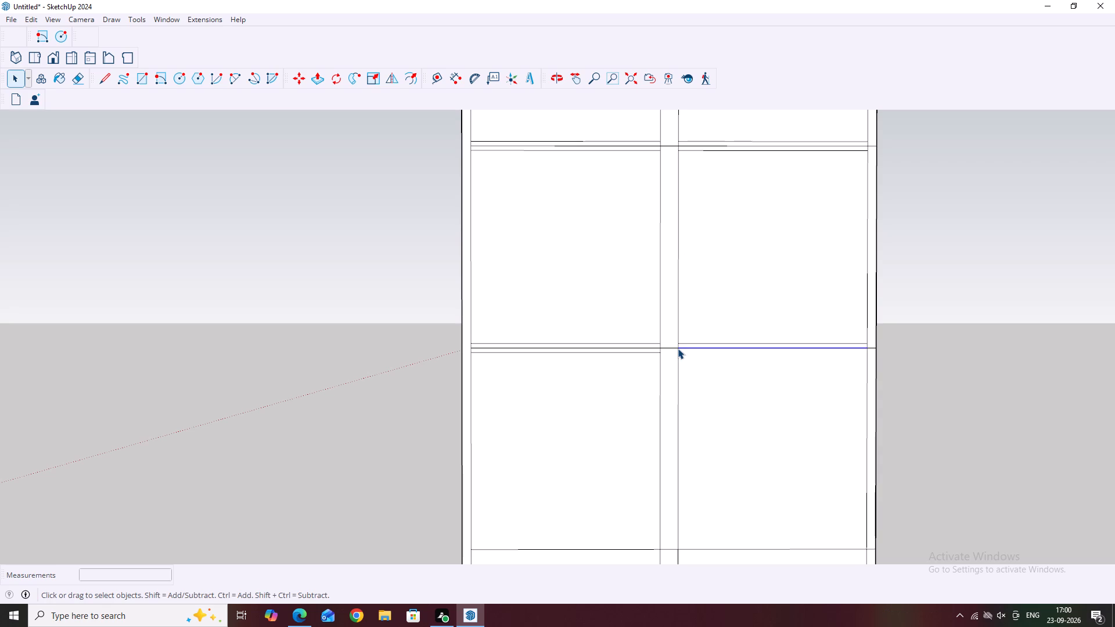
key(m)
click(678, 348)
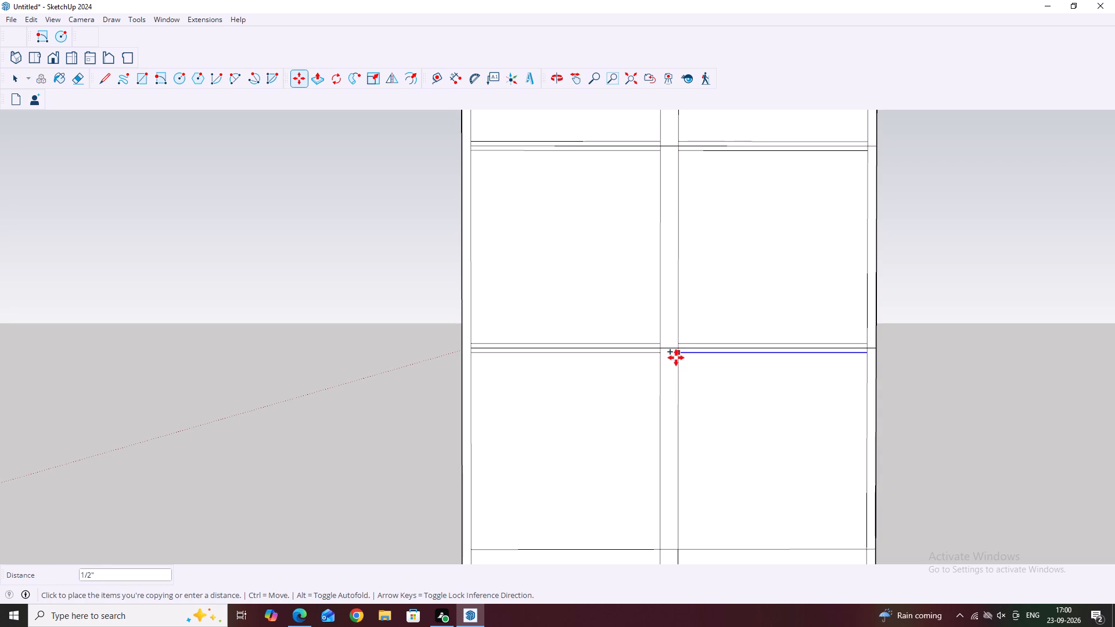
click(676, 358)
key(Escape)
scroll(633, 296, down, 5)
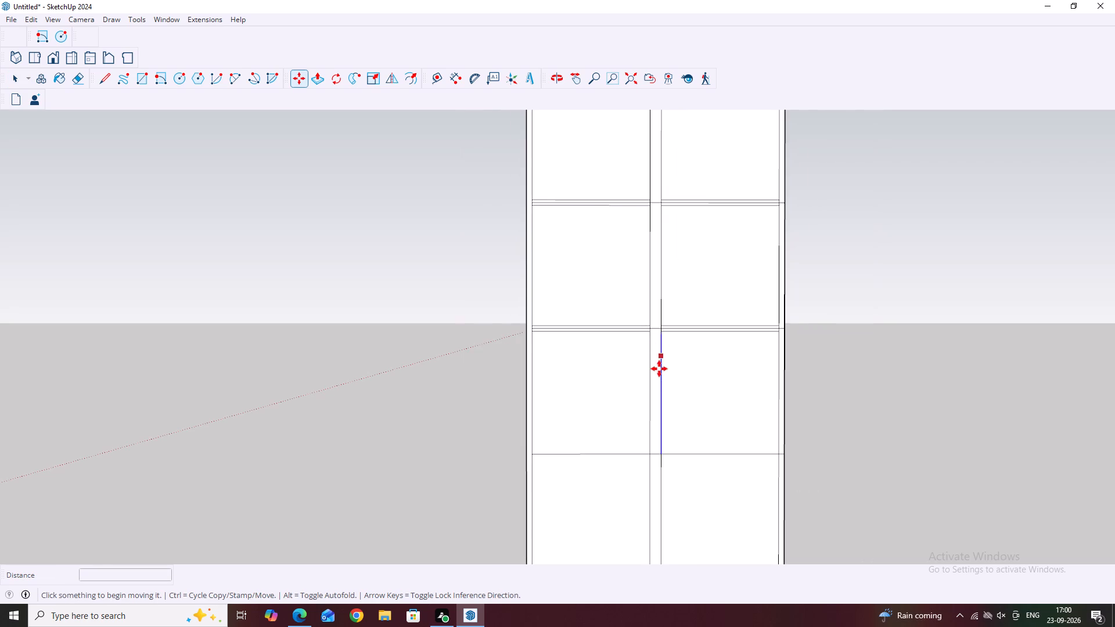
key(space)
Delete the front face of the top compartment in the bay farther from the TV wall.
scroll(659, 376, down, 6)
middle_drag(722, 447, 783, 448)
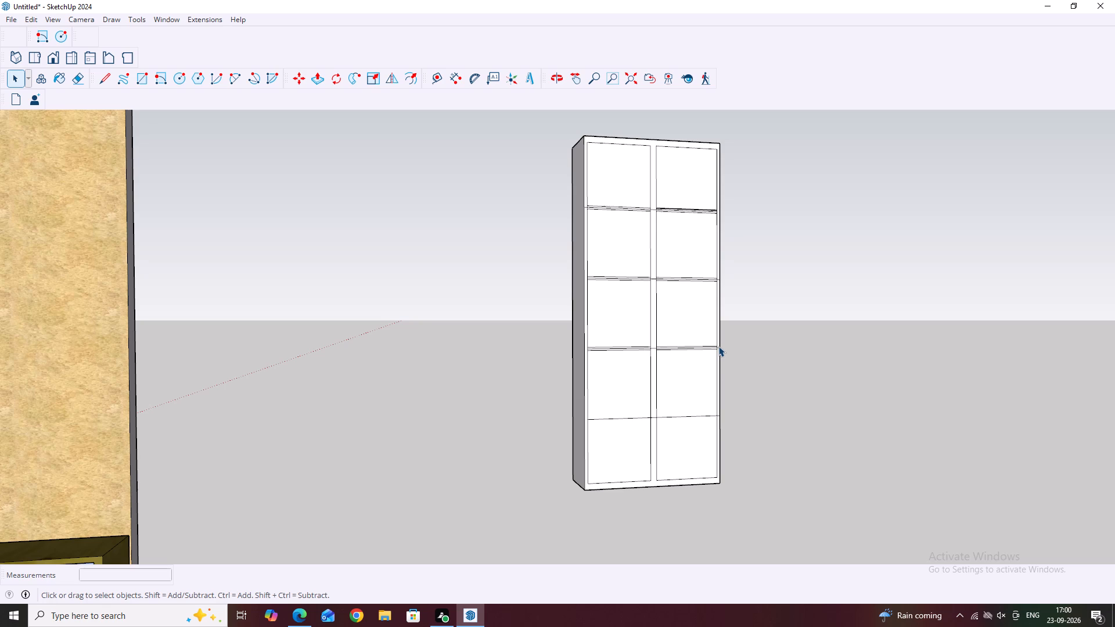
middle_drag(861, 289, 740, 311)
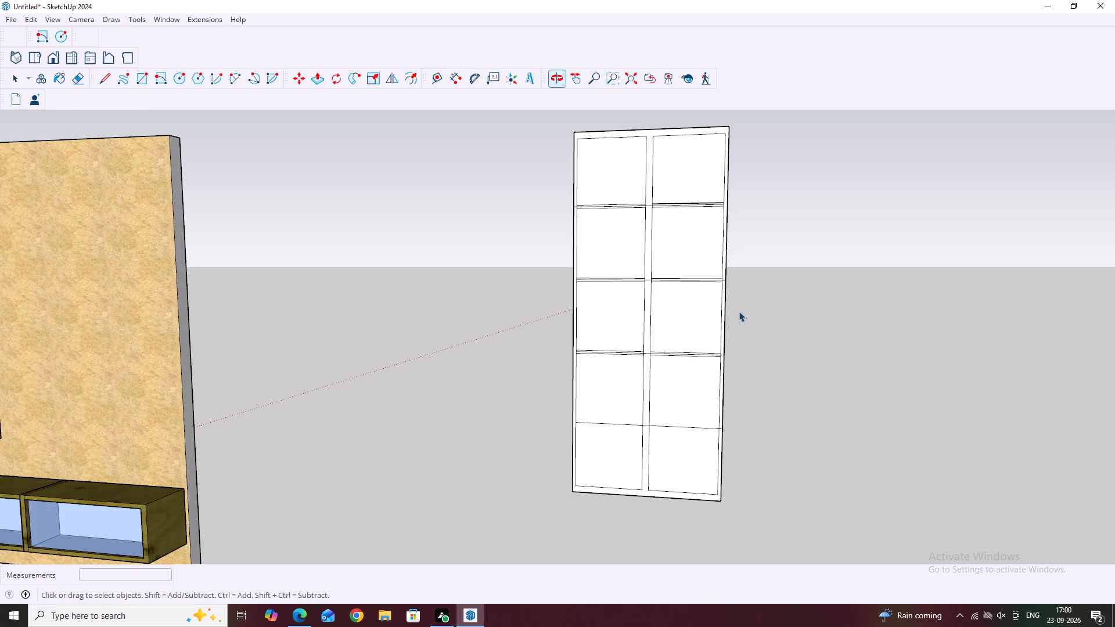
middle_drag(673, 279, 662, 358)
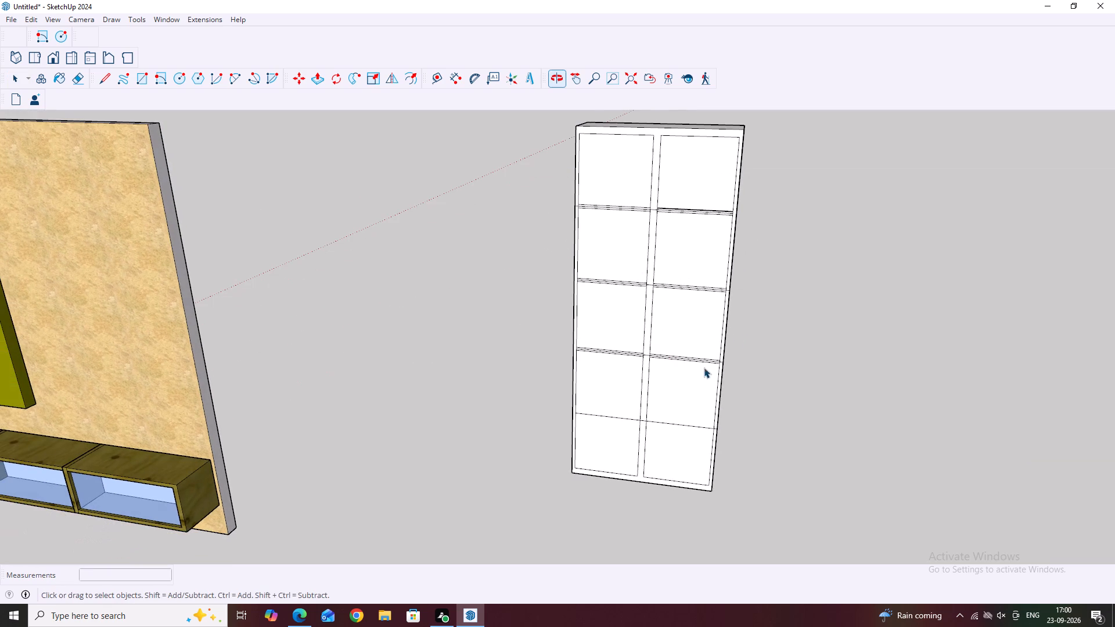
click(713, 193)
key(Delete)
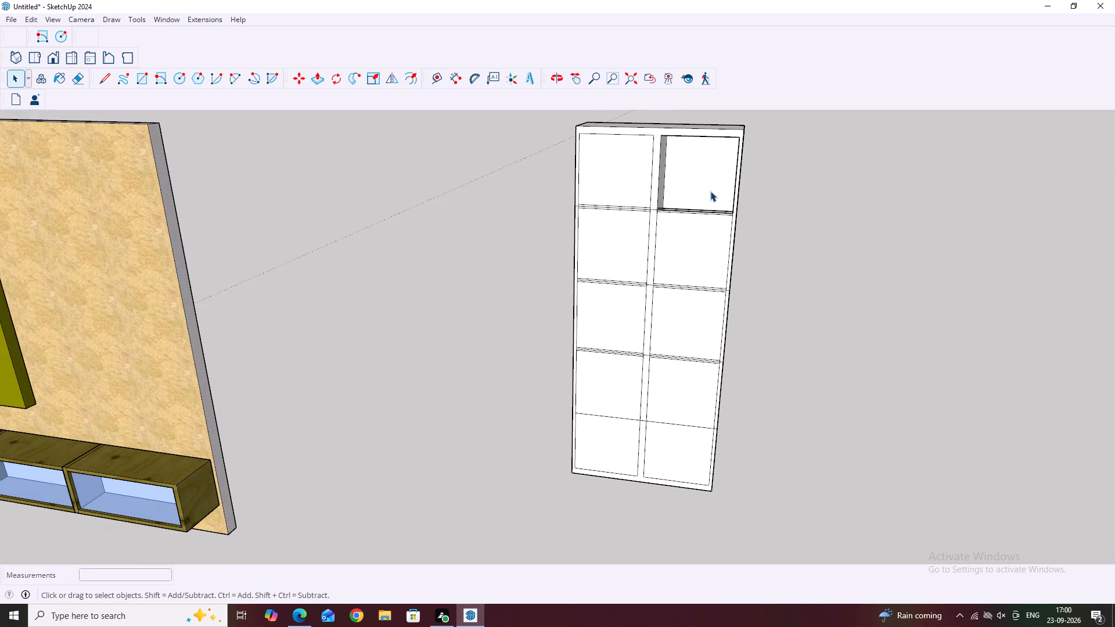
Examine the two-bay frame and the interior of its opened top compartment from several angles.
middle_drag(702, 226, 798, 206)
middle_drag(666, 150, 704, 236)
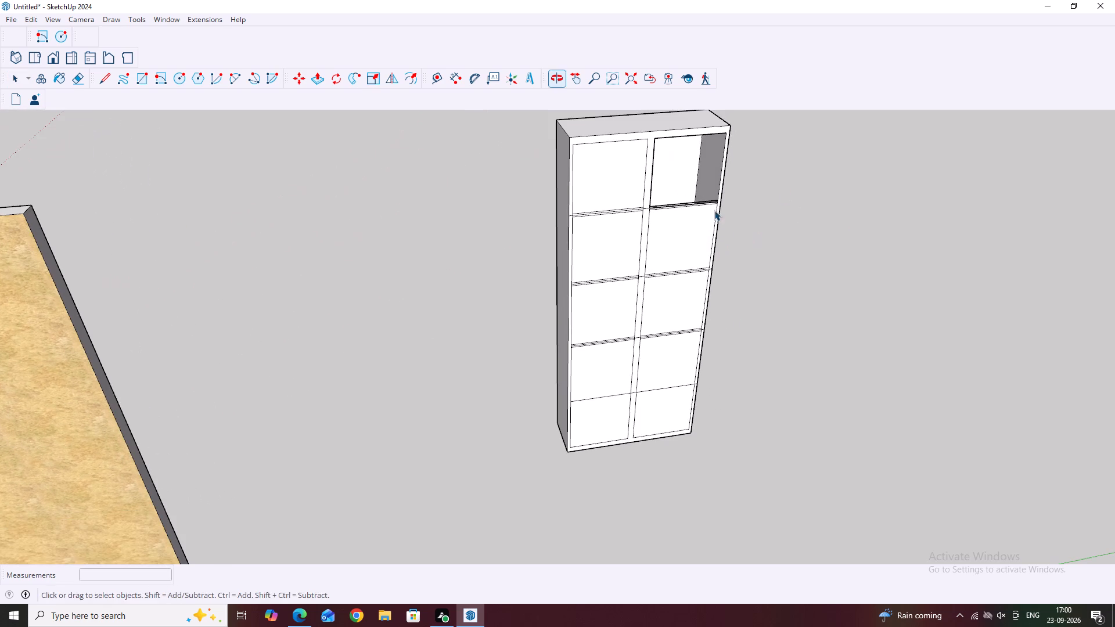
middle_drag(671, 186, 612, 194)
scroll(577, 192, down, 4)
middle_drag(583, 230, 598, 265)
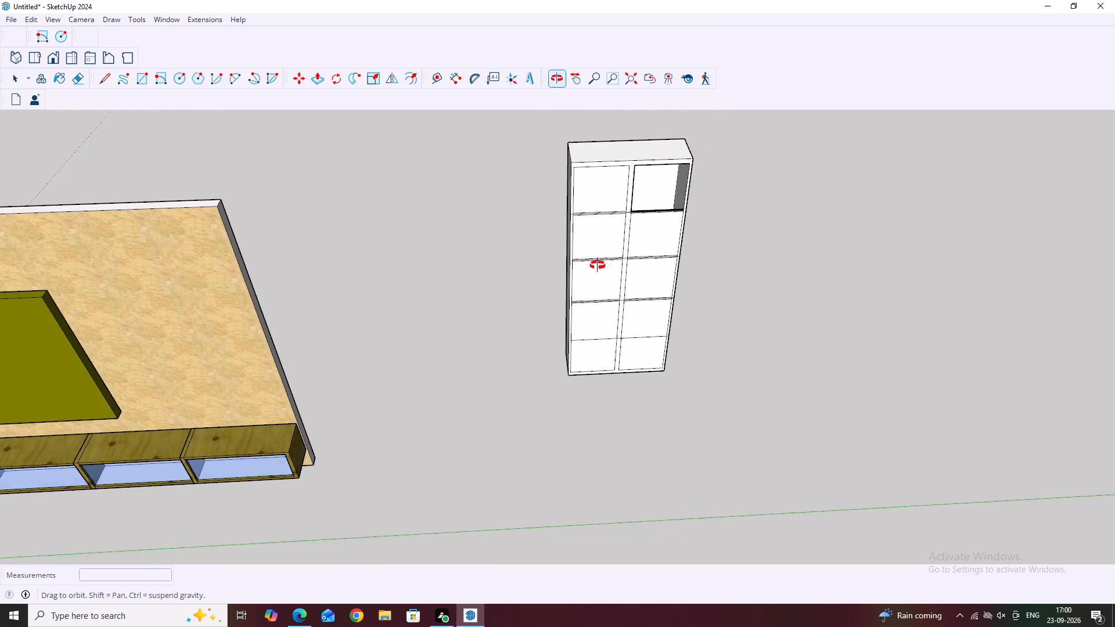
middle_drag(598, 265, 624, 303)
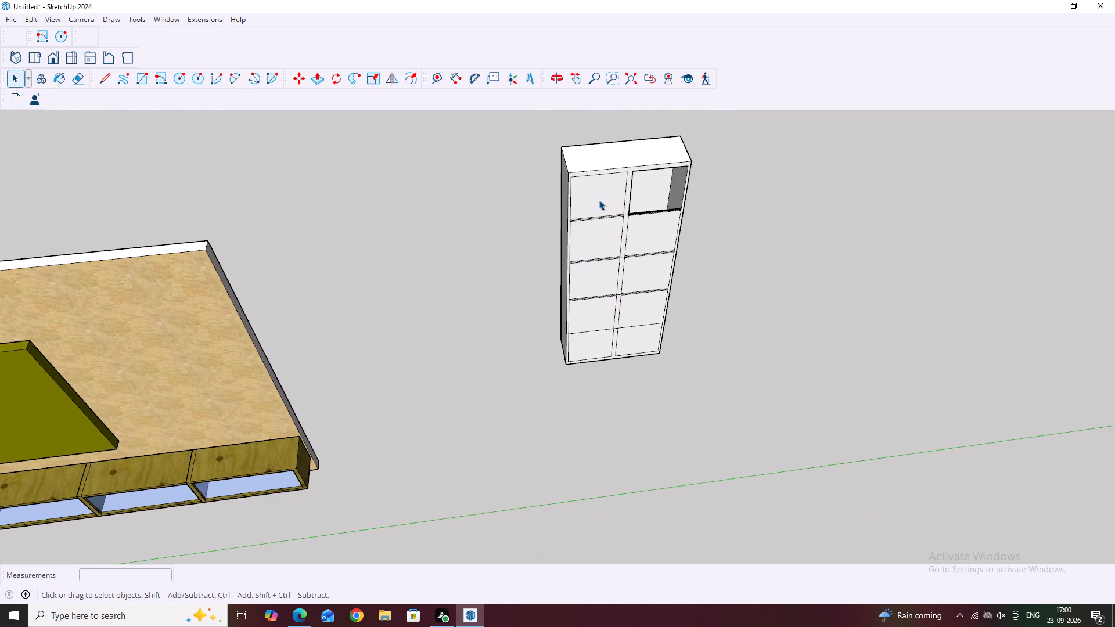
middle_drag(724, 204, 637, 170)
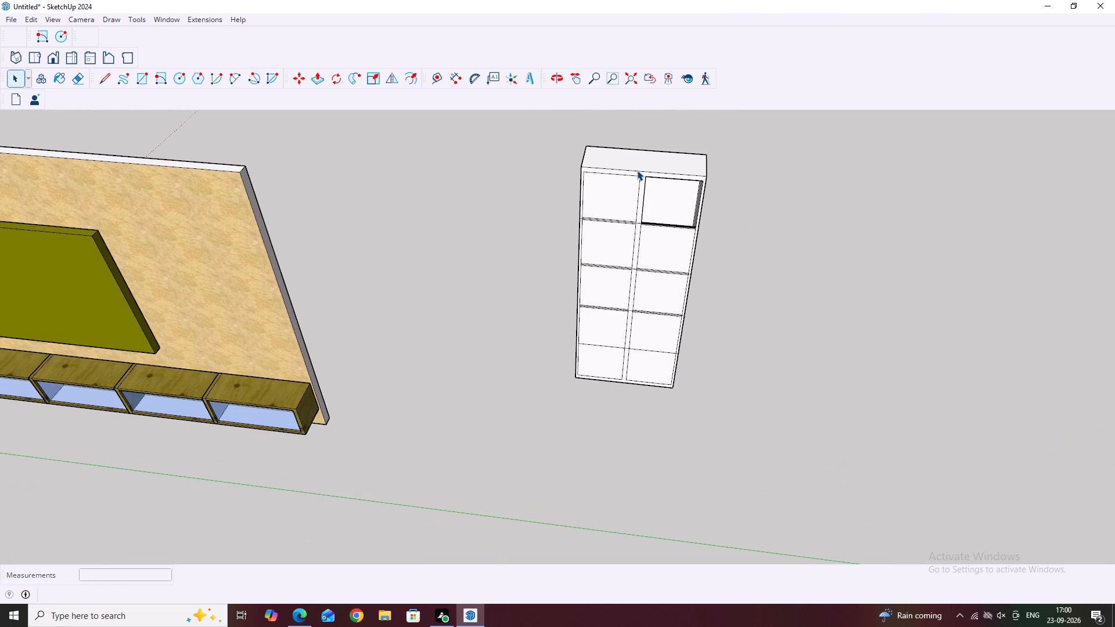
middle_drag(663, 246, 717, 194)
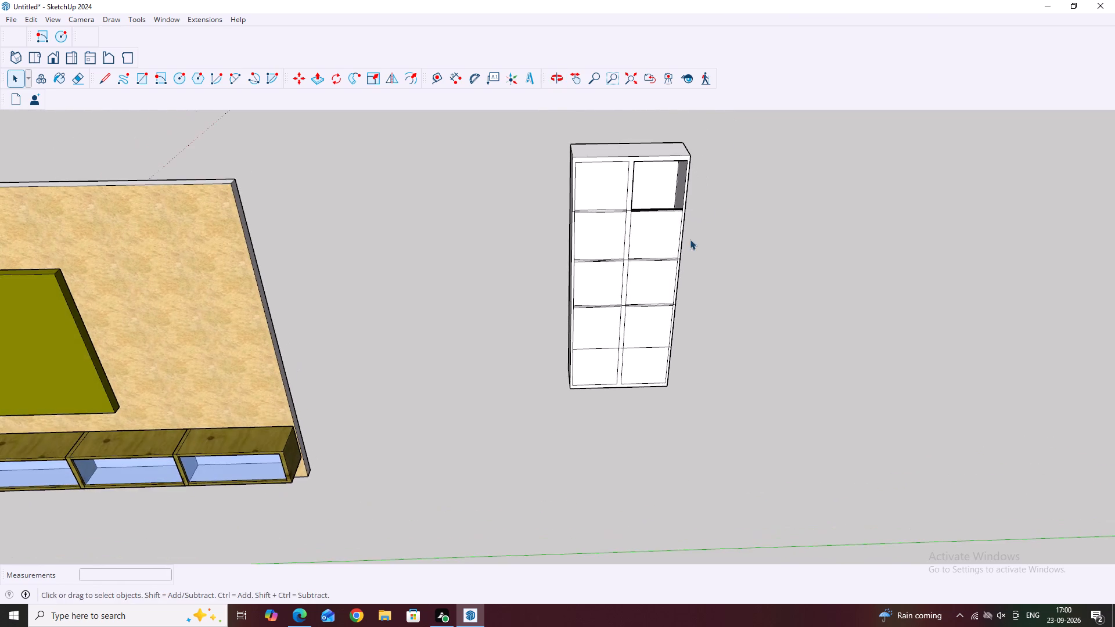
middle_drag(674, 250, 650, 196)
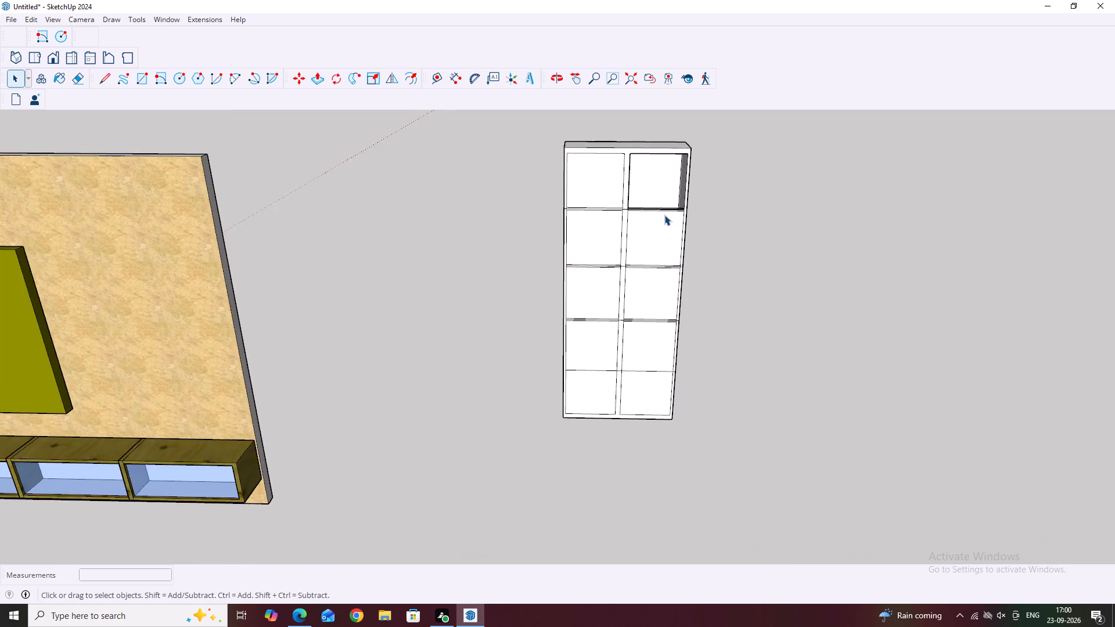
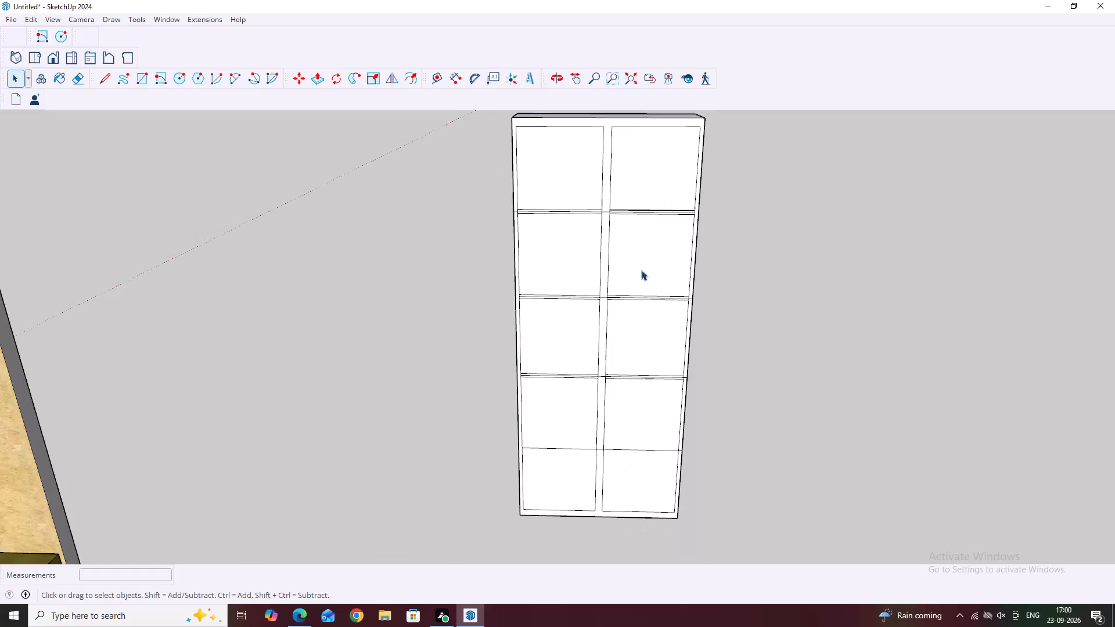
Copy the lowest shelf line in the cabinet's left column 1/2" straight up.
middle_drag(666, 352, 668, 253)
scroll(574, 391, down, 3)
scroll(575, 413, up, 6)
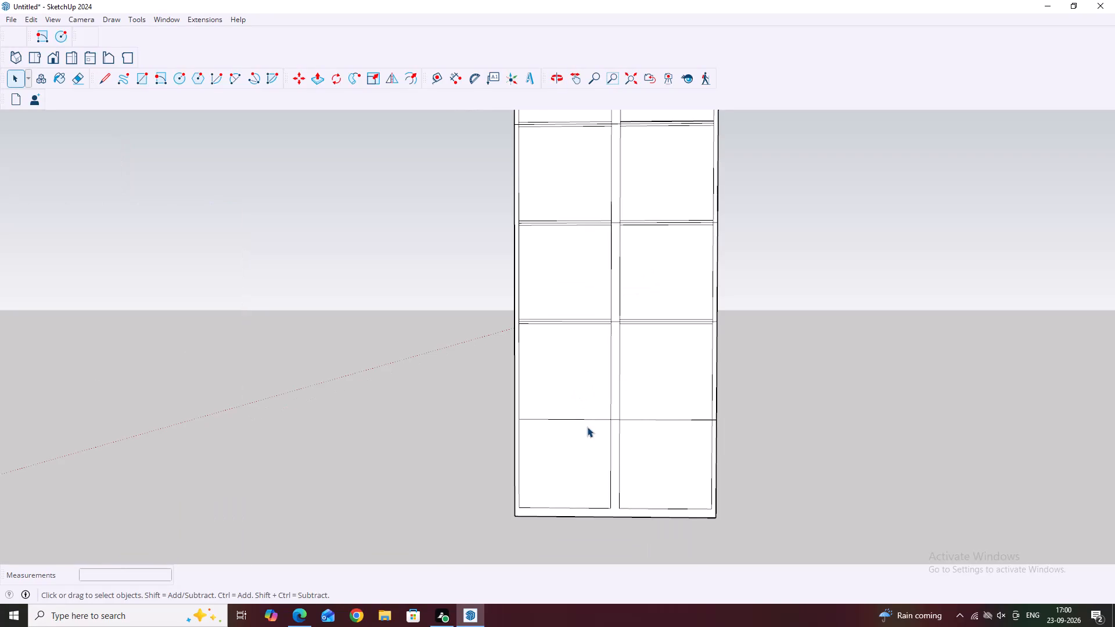
click(574, 419)
key(m)
scroll(602, 416, up, 5)
click(608, 417)
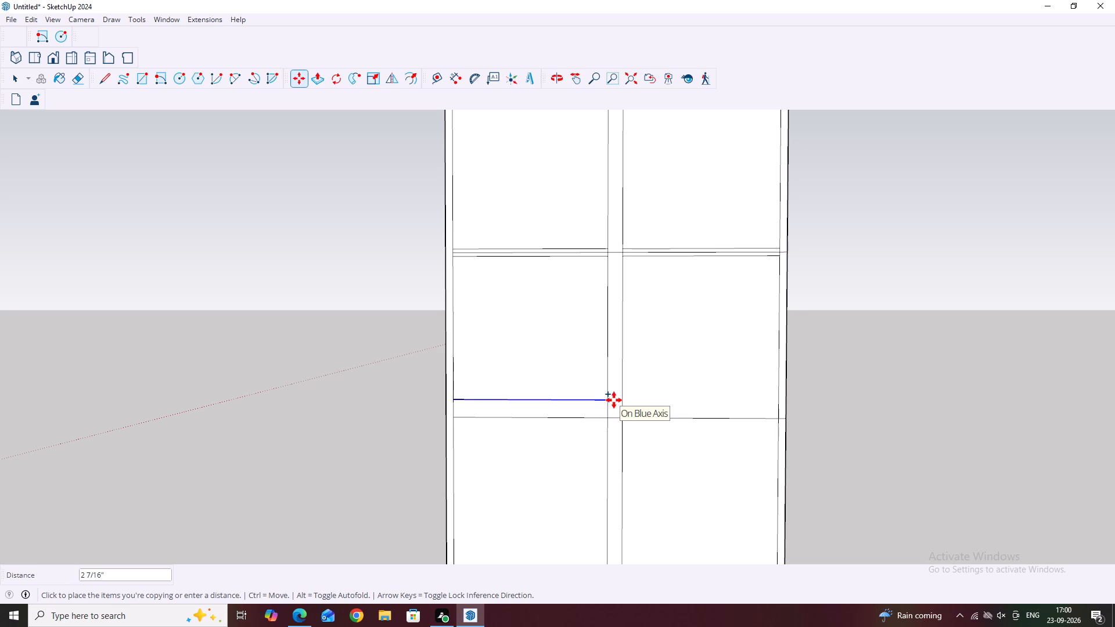
key(1)
key(BackSpace)
scroll(609, 419, up, 3)
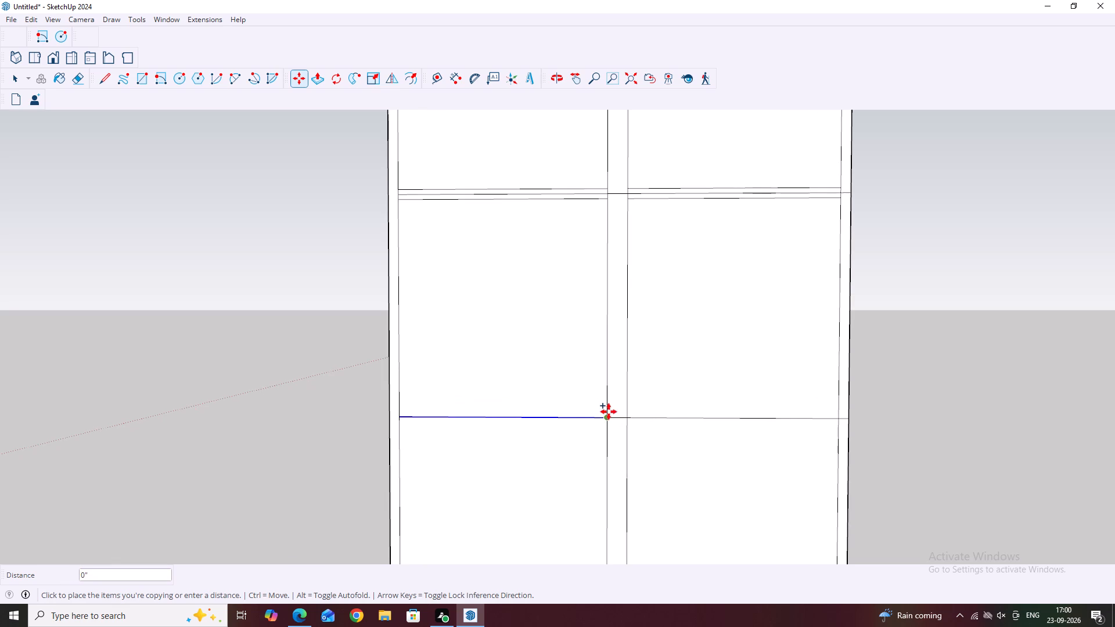
click(607, 408)
key(Escape)
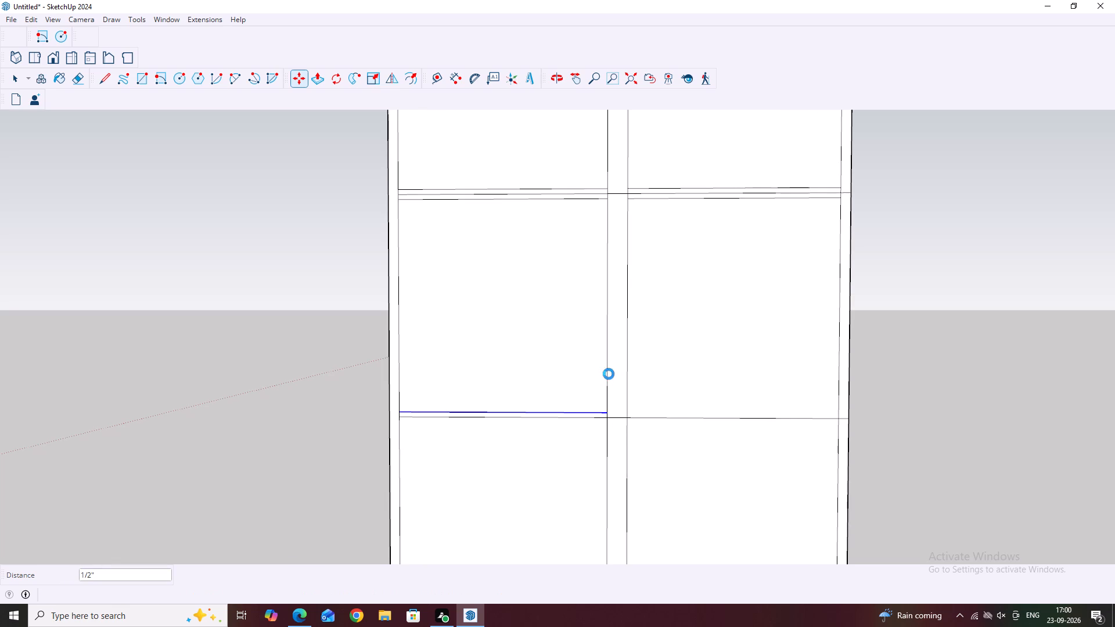
key(space)
Copy the original lowest shelf line in the left column 1/2" straight down.
scroll(591, 426, up, 2)
click(598, 415)
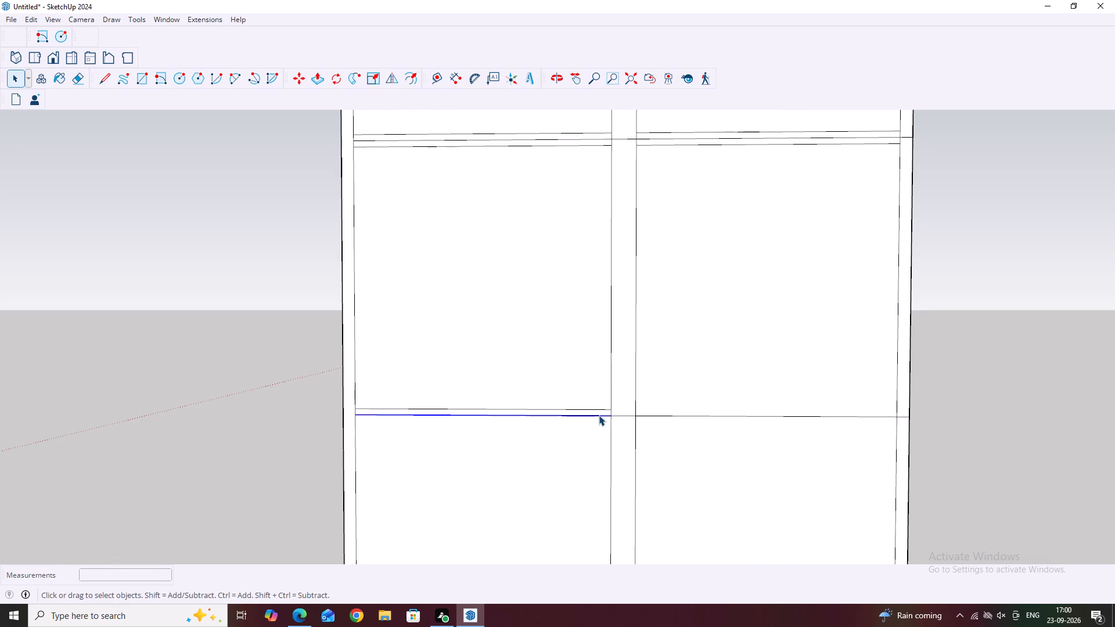
key(m)
click(611, 416)
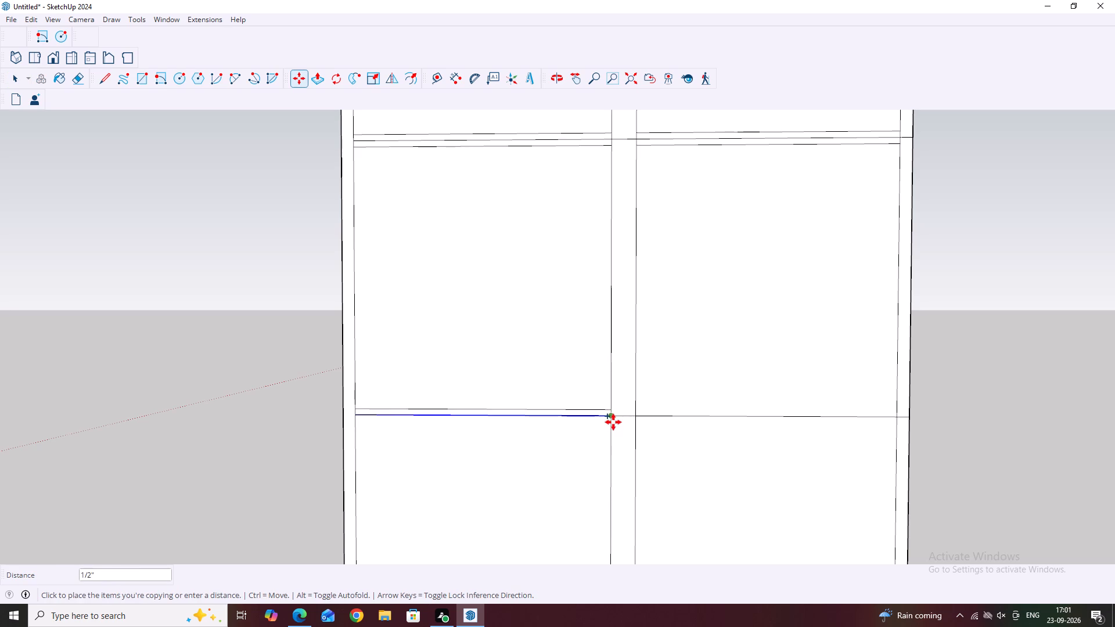
click(614, 426)
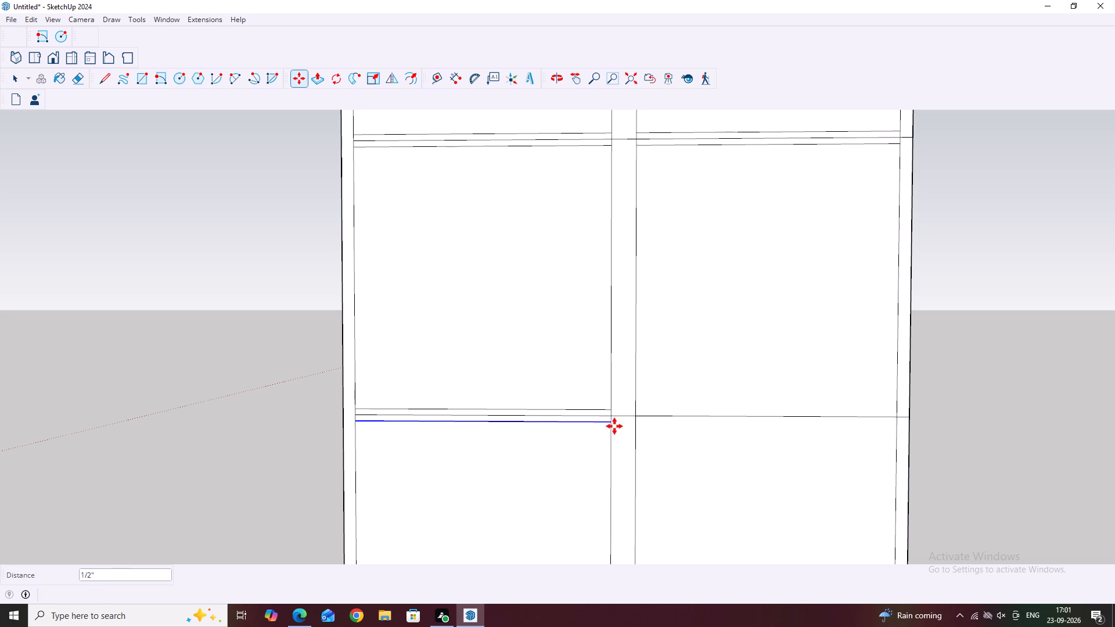
key(Escape)
key(space)
Copy the lowest shelf line in the cabinet's right column 1/2" straight up.
scroll(634, 366, down, 6)
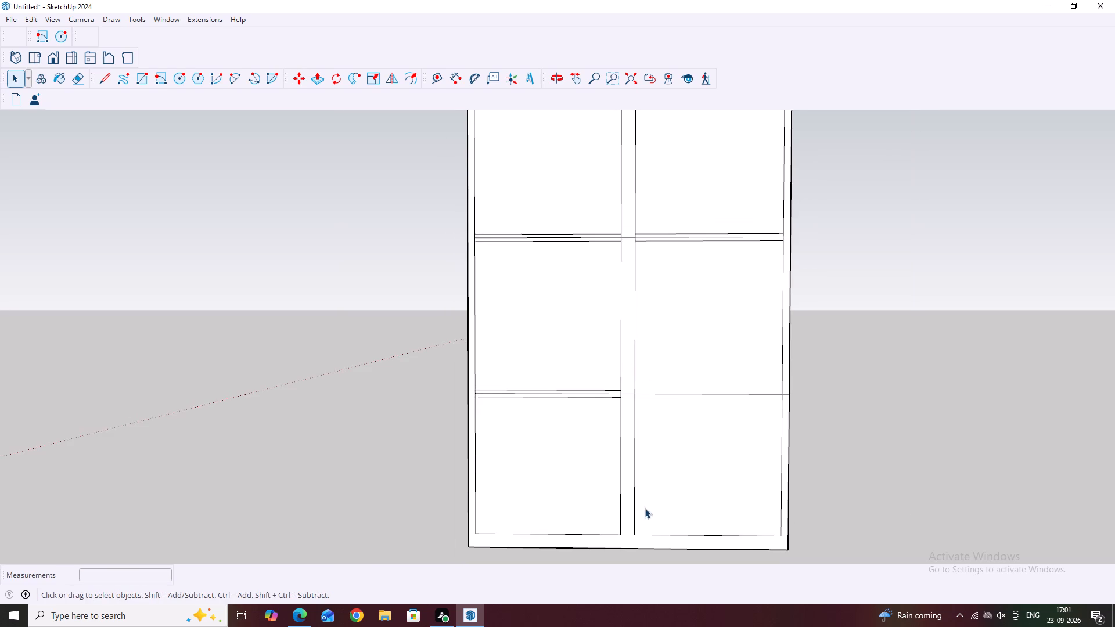
middle_drag(645, 508, 721, 434)
middle_drag(763, 292, 657, 421)
scroll(657, 408, down, 3)
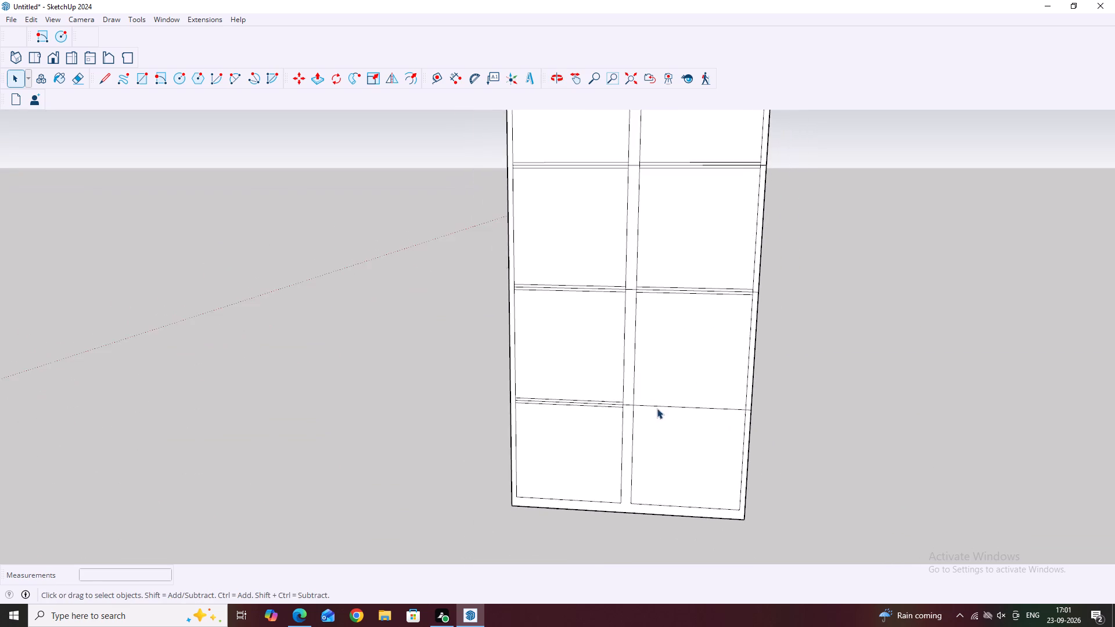
scroll(647, 415, up, 3)
click(641, 402)
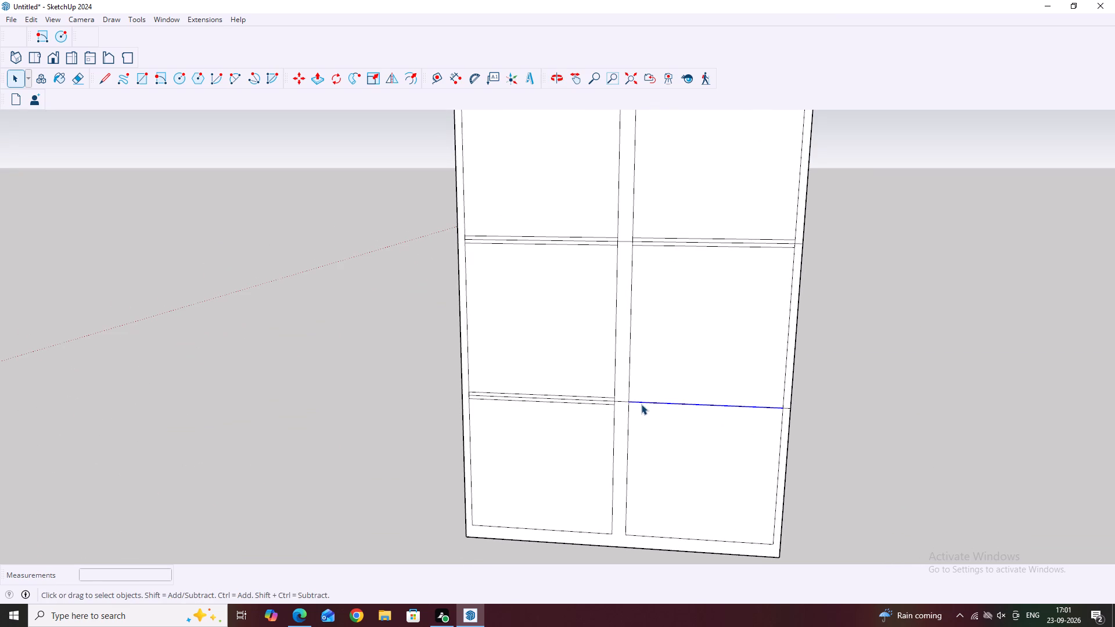
key(m)
scroll(636, 404, up, 3)
click(626, 401)
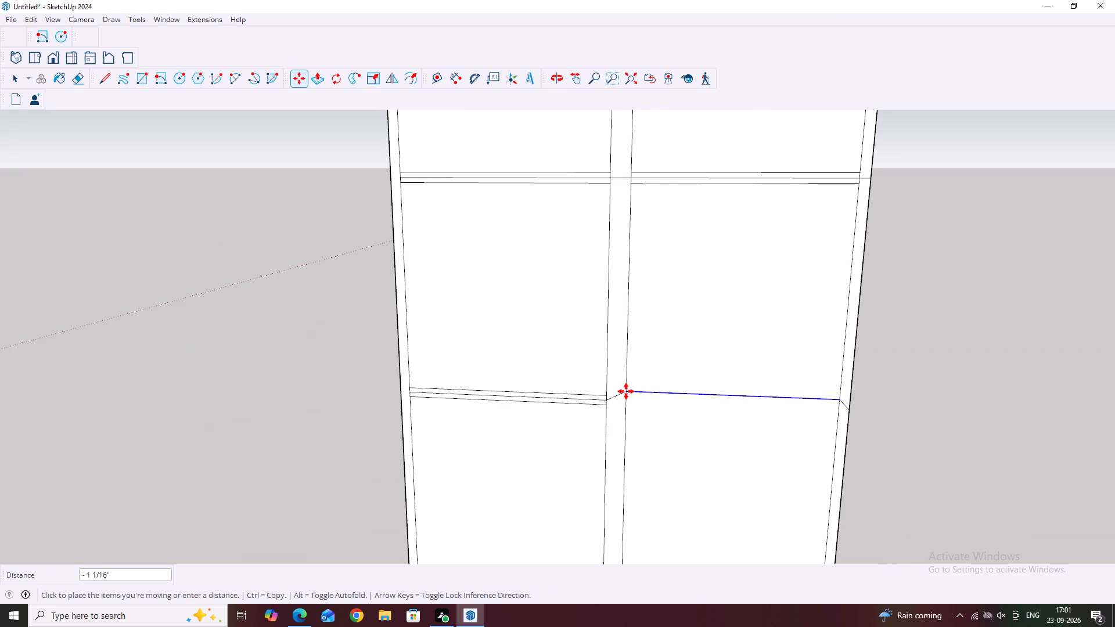
click(627, 392)
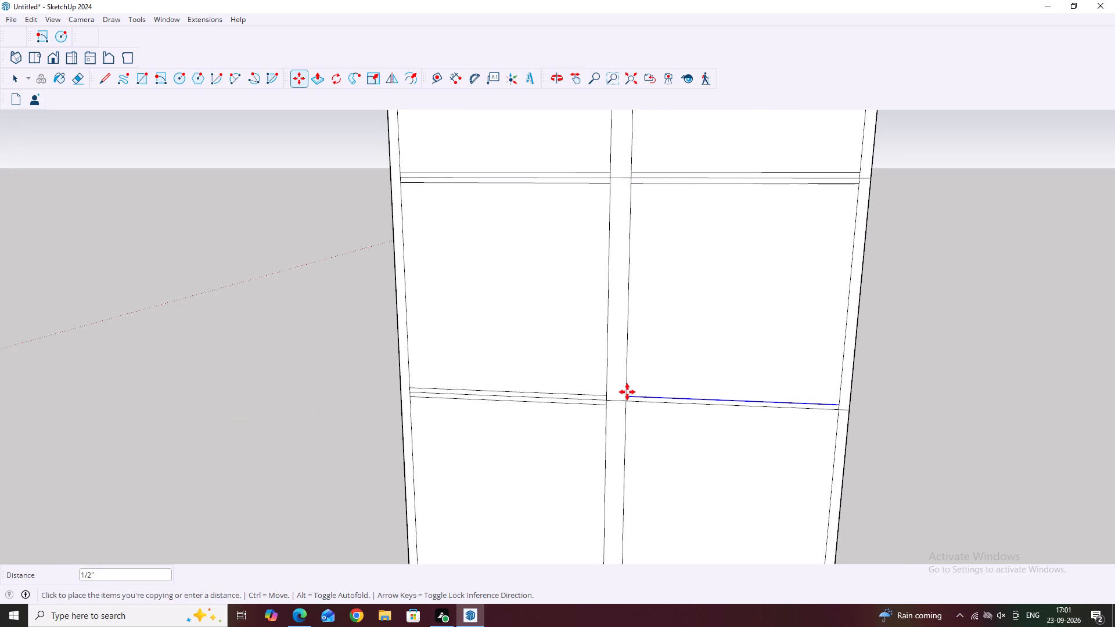
key(space)
Copy the original lowest shelf line in the right column 1/2" straight down.
scroll(625, 411, up, 2)
middle_drag(703, 419, 744, 335)
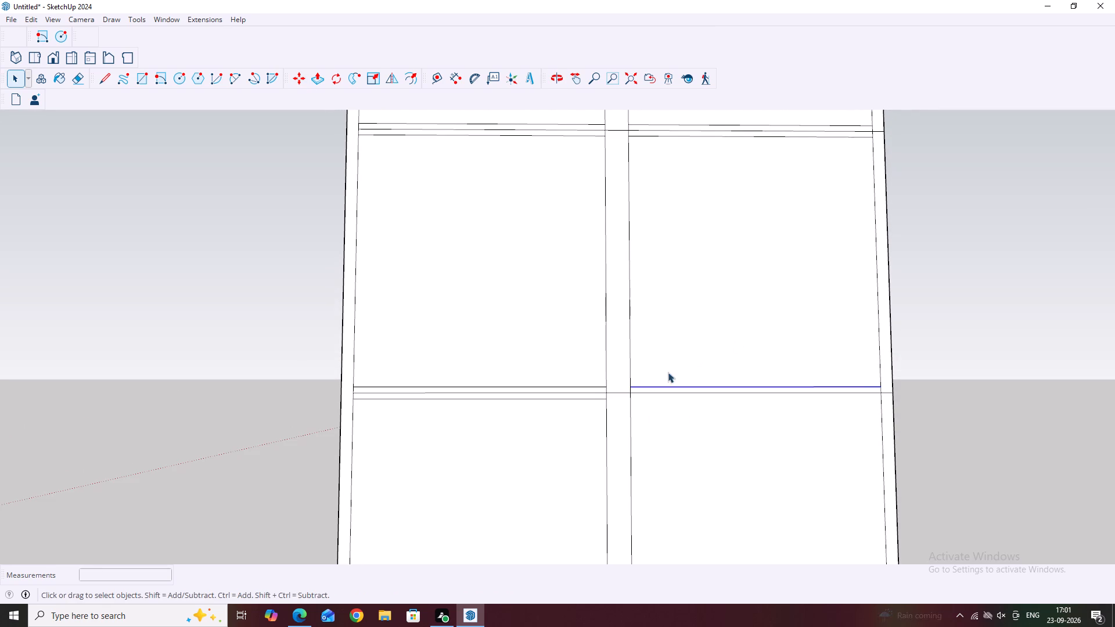
key(space)
click(631, 392)
click(633, 392)
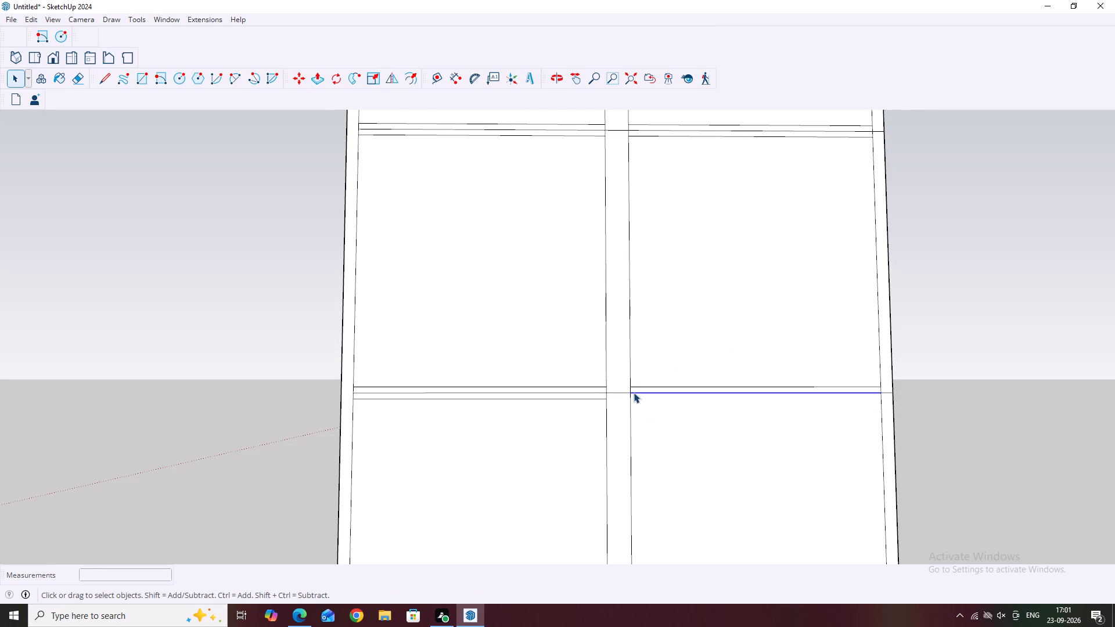
key(m)
click(631, 393)
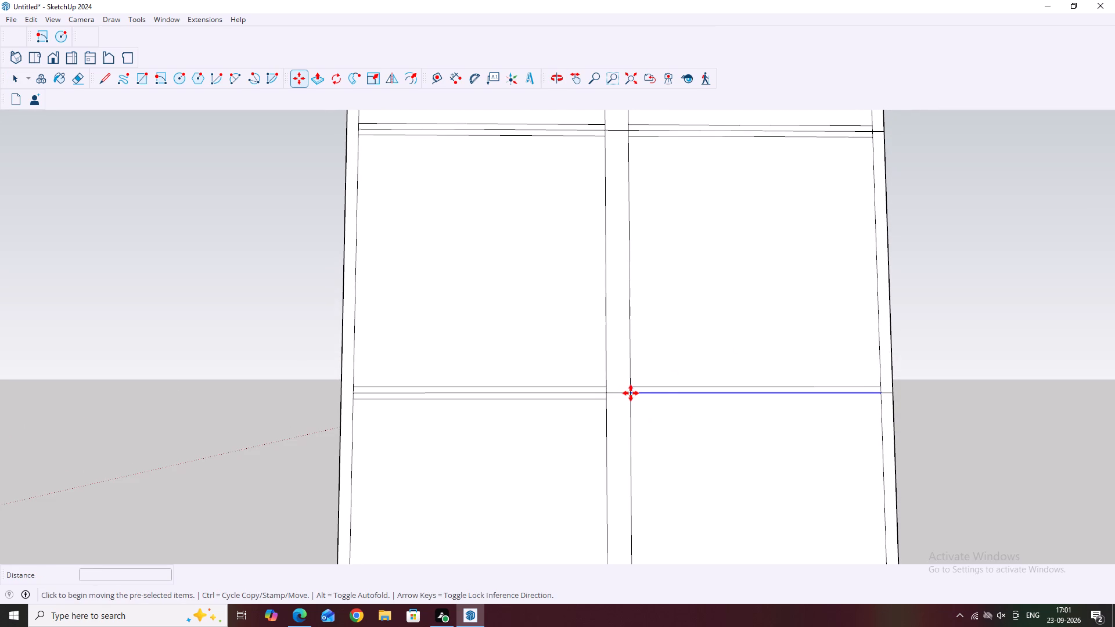
click(630, 405)
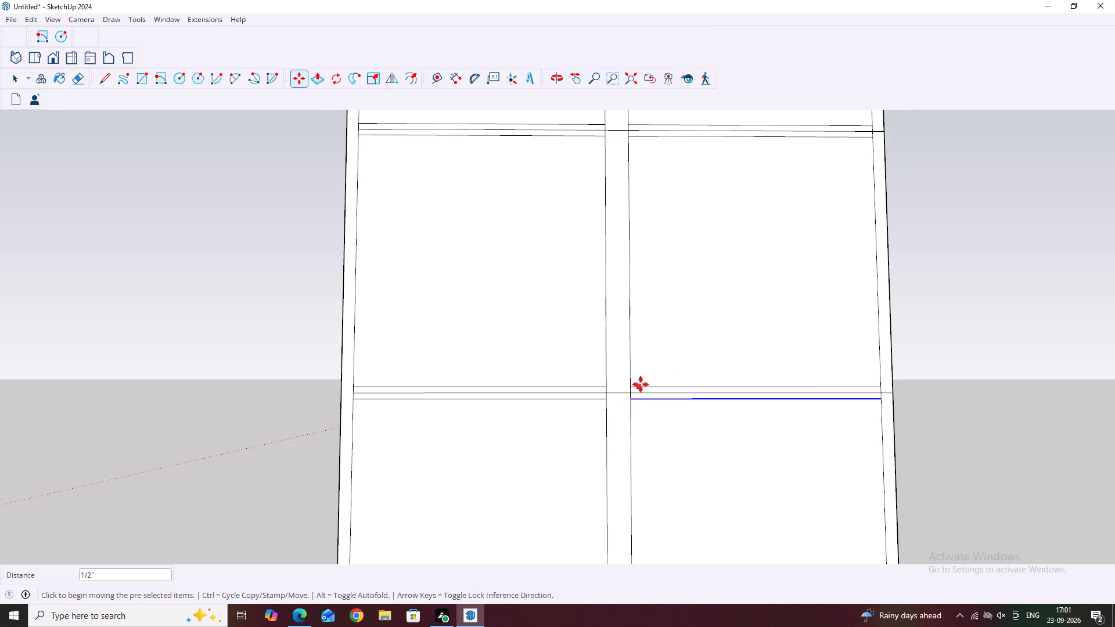
key(Escape)
key(space)
Erase the centre line of the second-lowest shelf across both columns, the middle divider and the right side panel.
scroll(654, 366, down, 11)
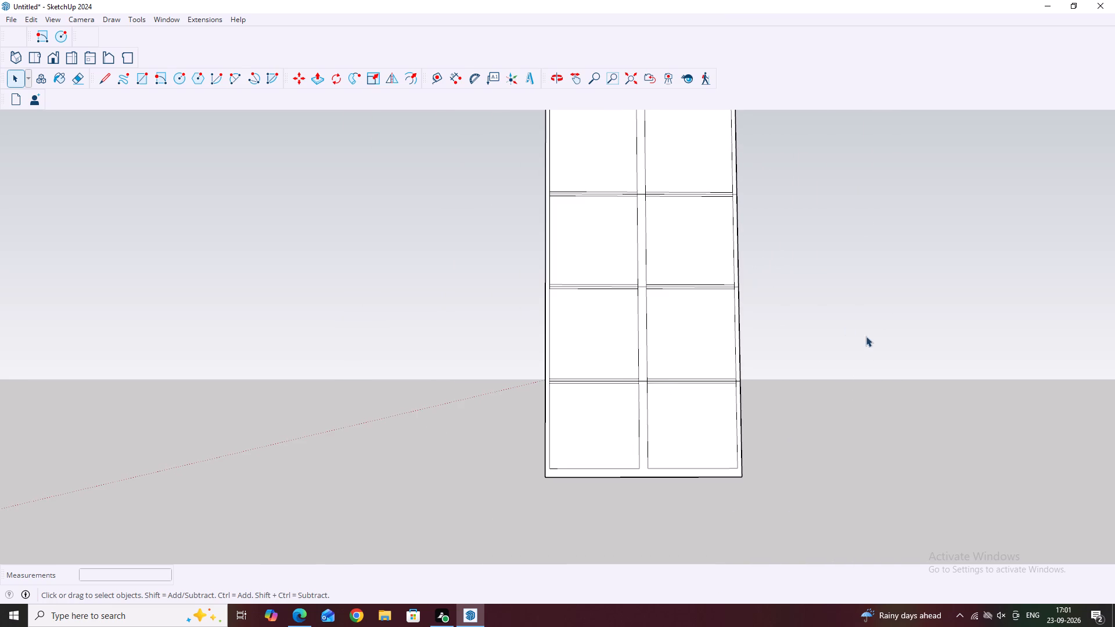
key(e)
scroll(602, 297, up, 9)
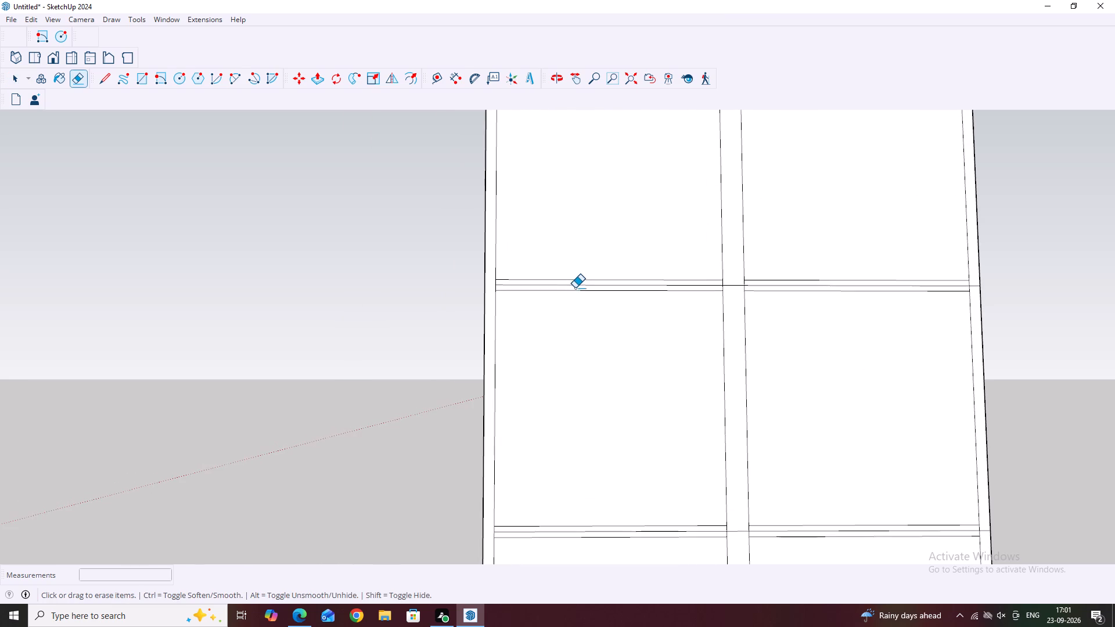
click(577, 284)
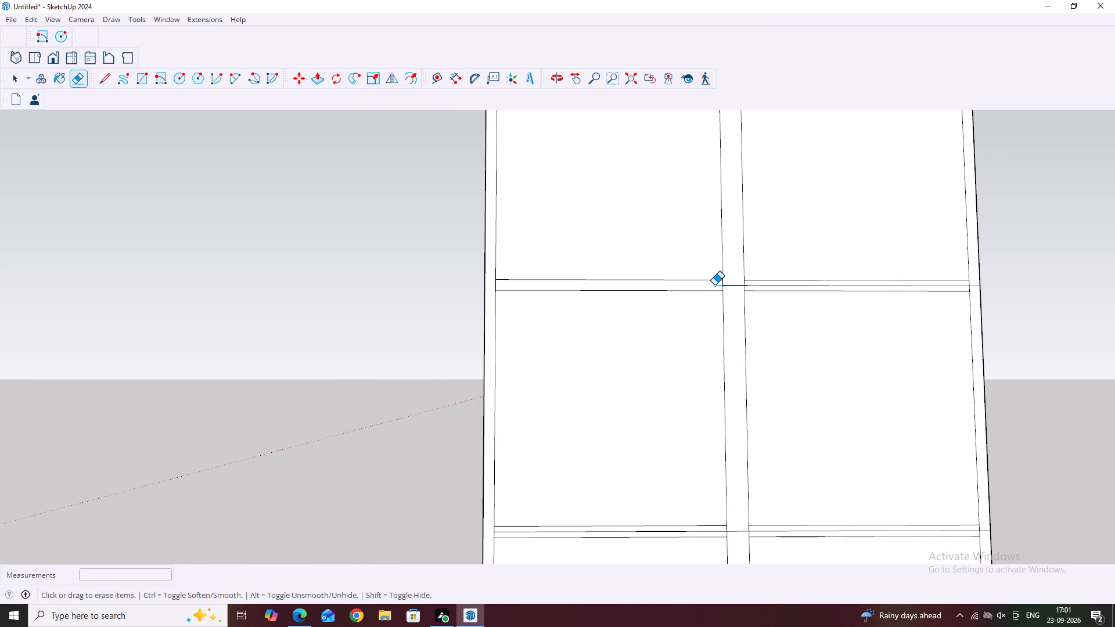
scroll(741, 287, up, 2)
click(738, 284)
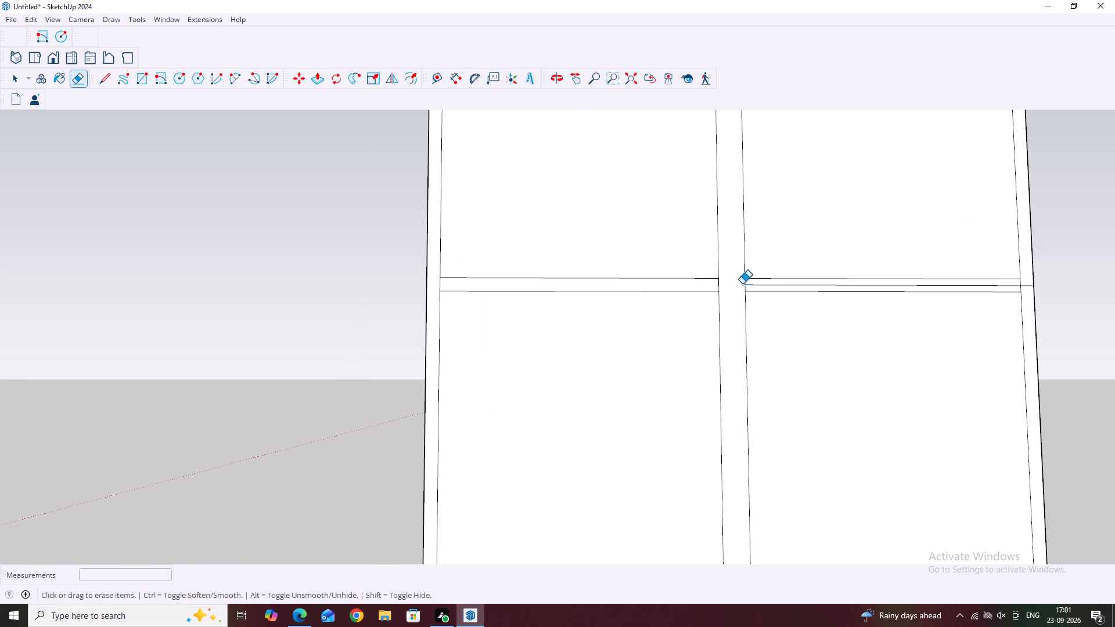
click(758, 285)
scroll(756, 285, down, 5)
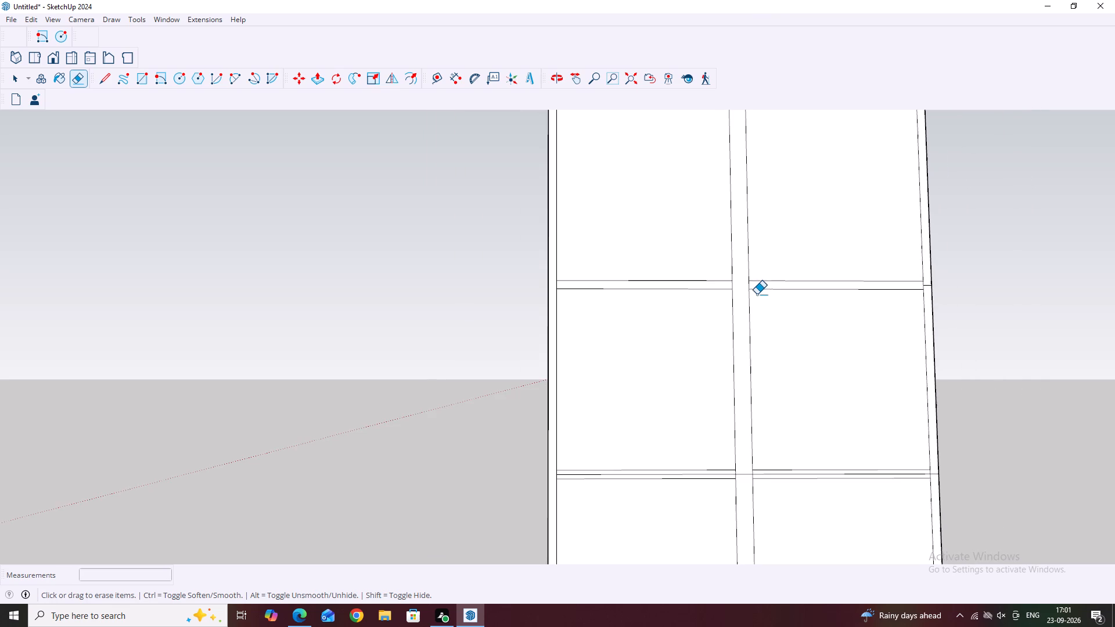
scroll(939, 288, up, 8)
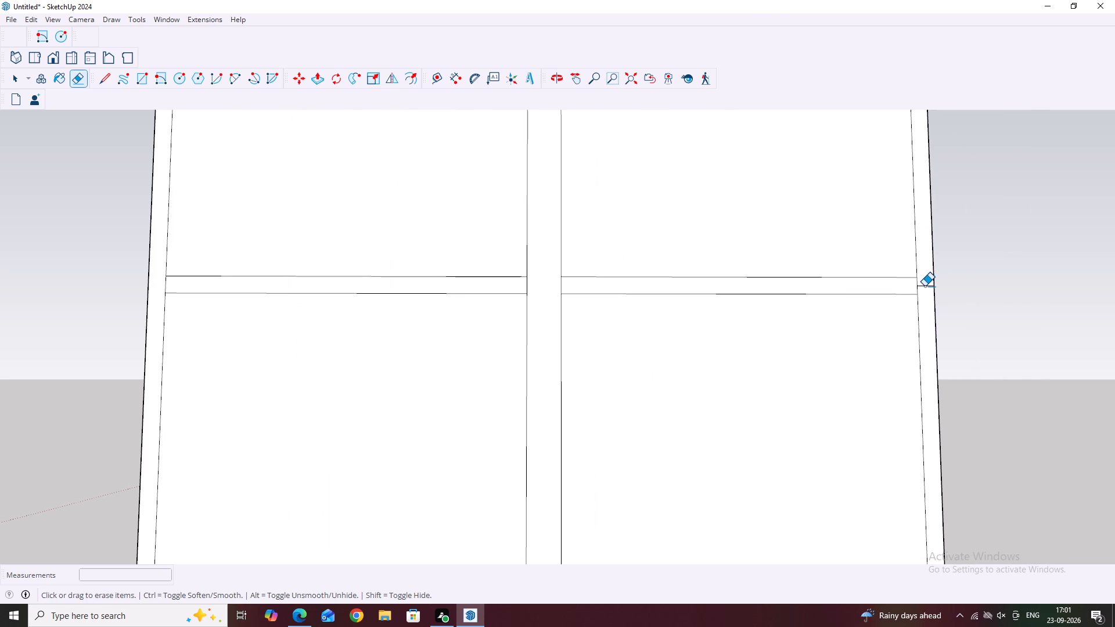
click(925, 286)
Erase the centre line of the lowest shelf across both columns, the middle divider and the right side panel.
scroll(803, 257, down, 19)
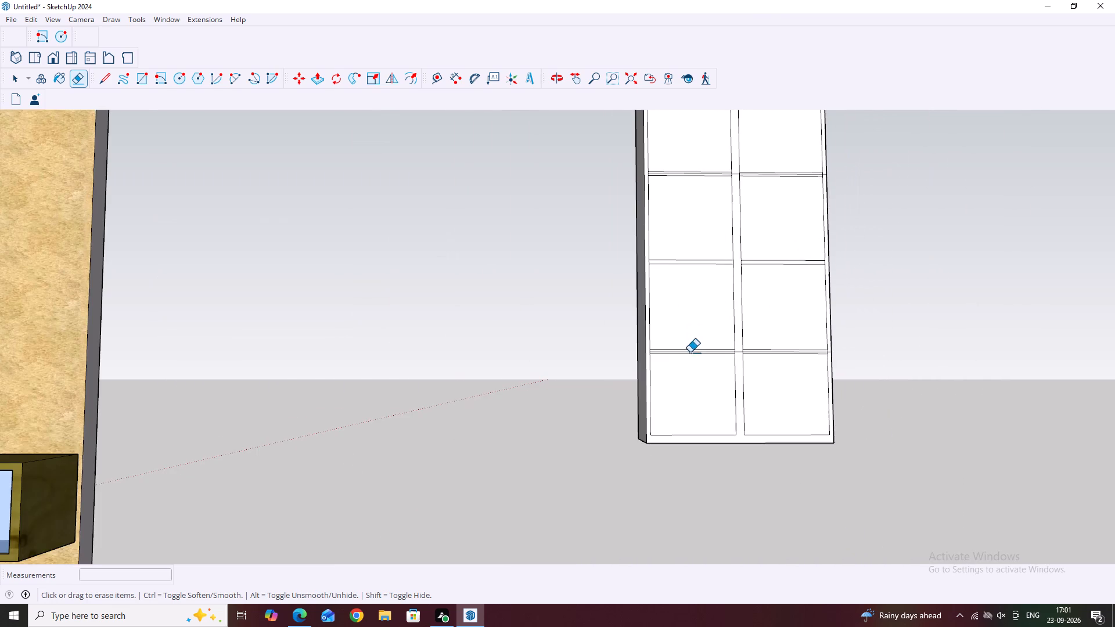
scroll(690, 352, up, 8)
click(660, 352)
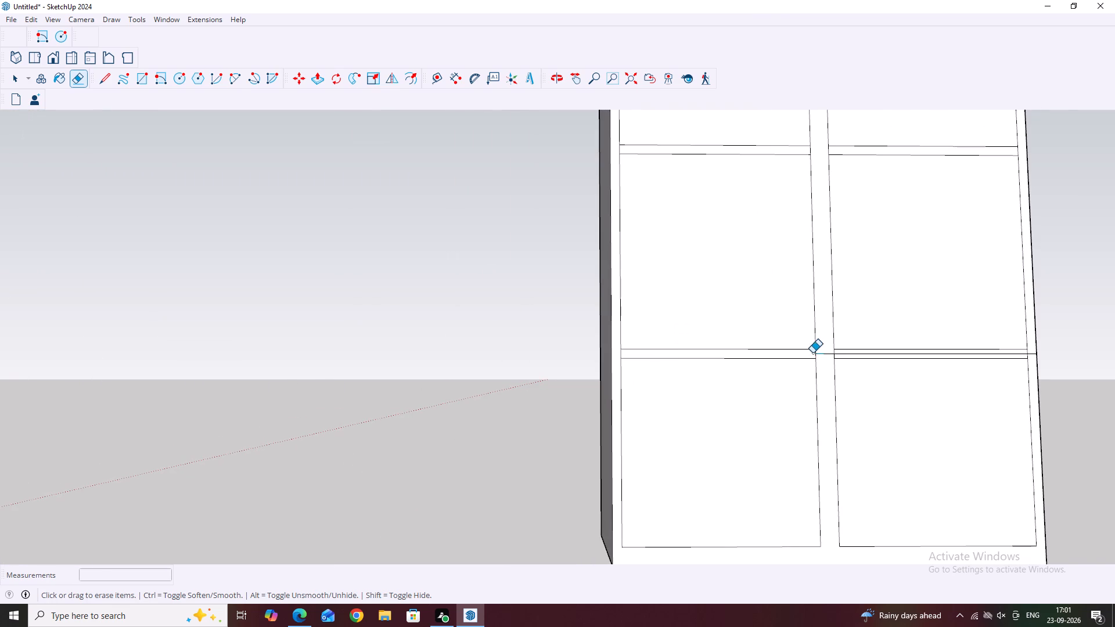
scroll(817, 349, up, 2)
click(826, 354)
click(846, 353)
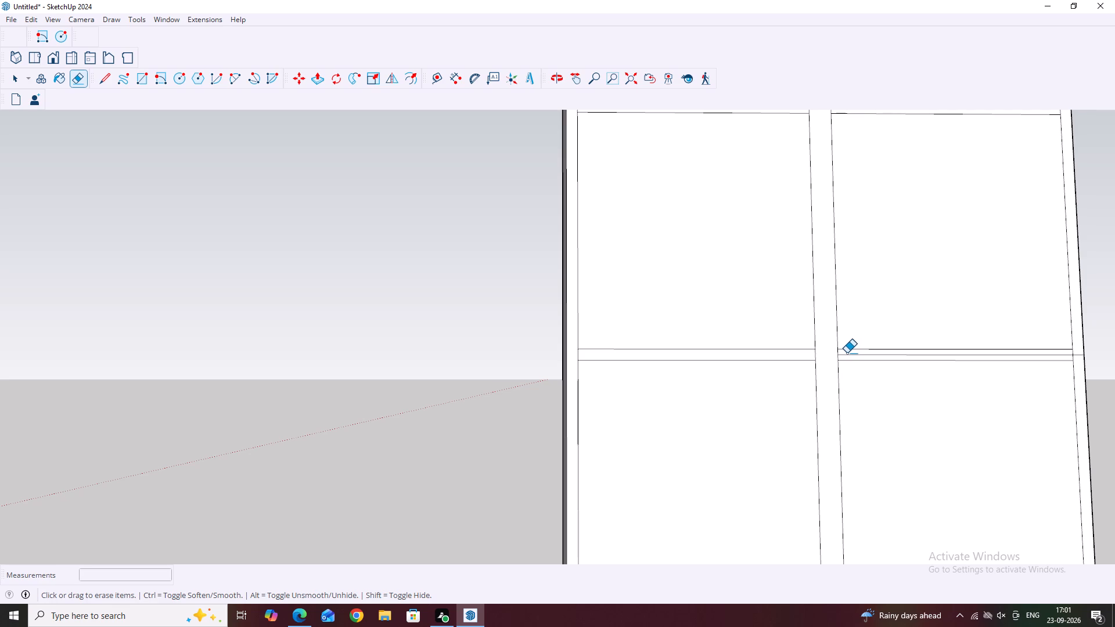
click(860, 354)
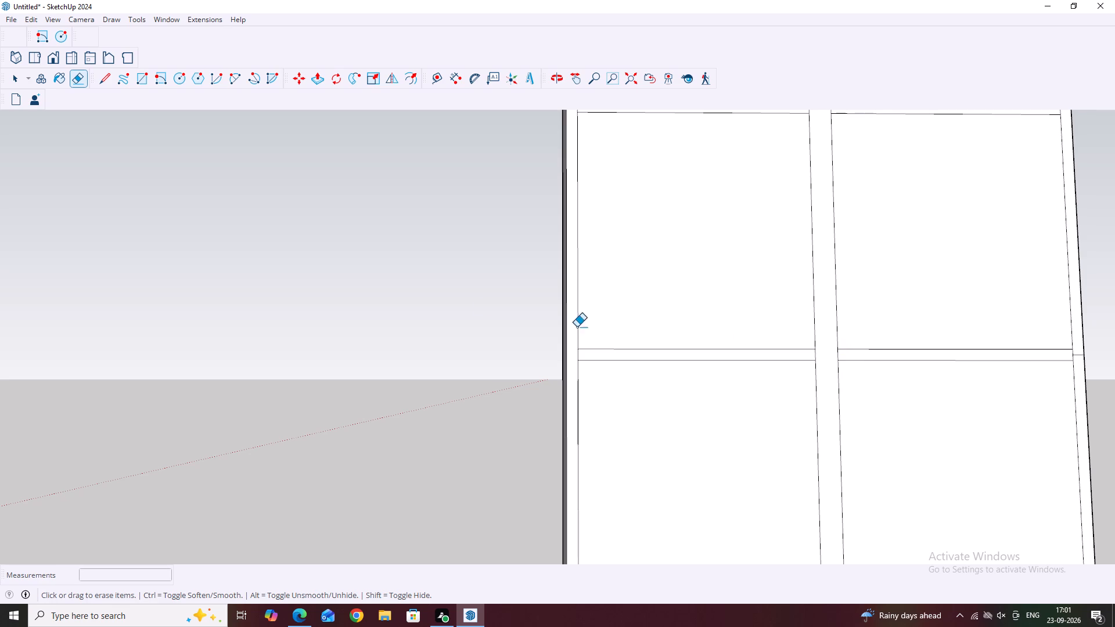
scroll(478, 311, down, 6)
scroll(804, 333, up, 4)
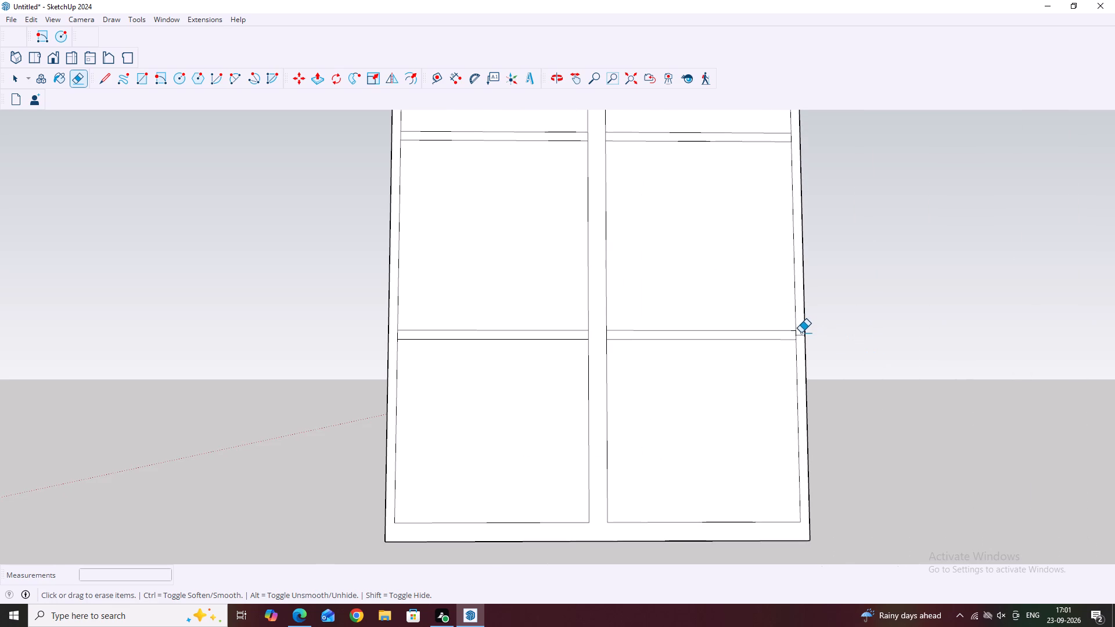
click(801, 335)
Erase the short vertical edge pieces closing the lowest shelf's ends at the middle divider and both side panels.
scroll(621, 331, up, 4)
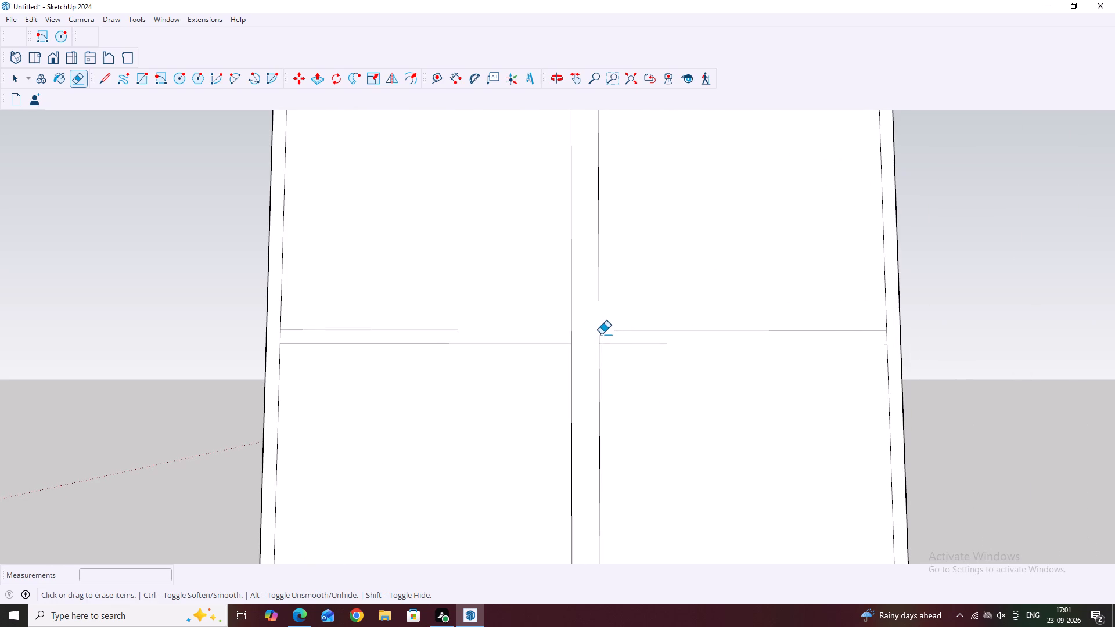
click(598, 334)
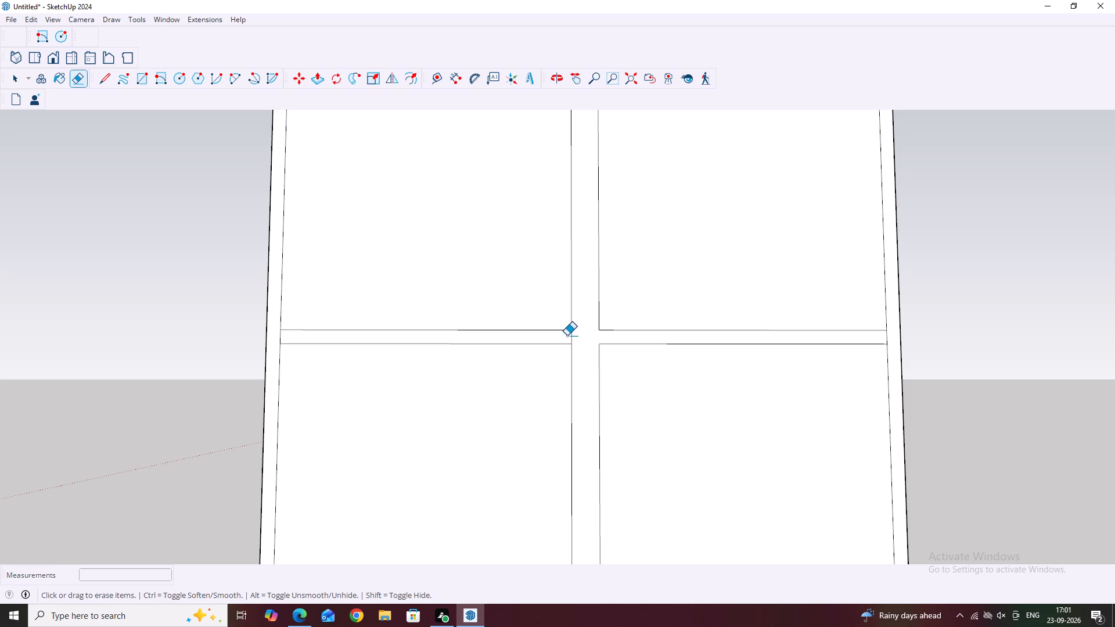
click(572, 335)
scroll(884, 337, up, 1)
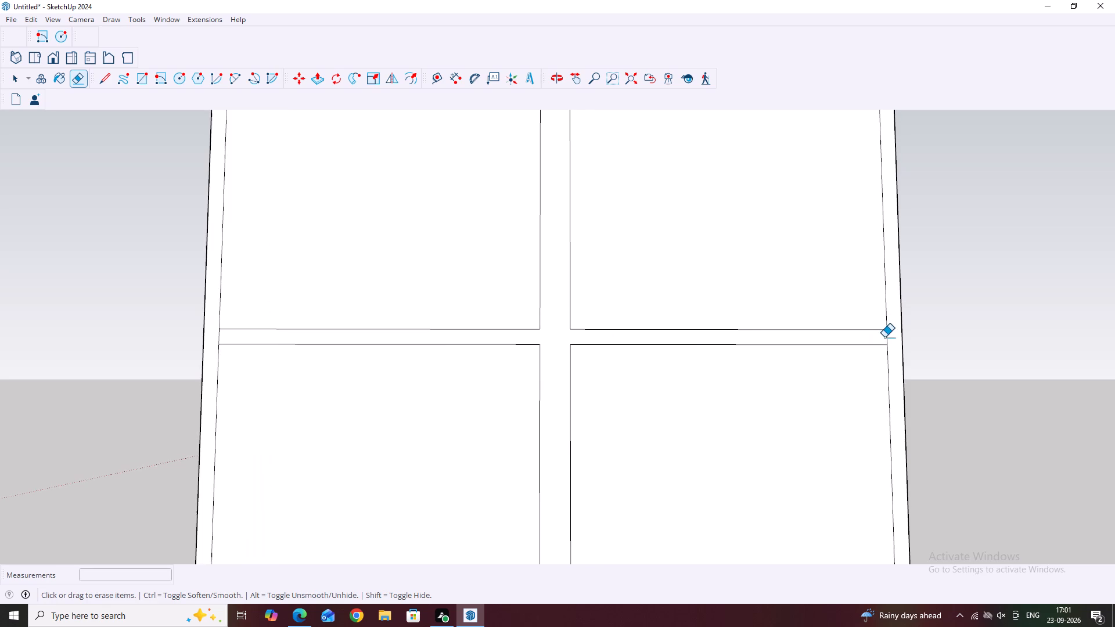
scroll(884, 337, up, 2)
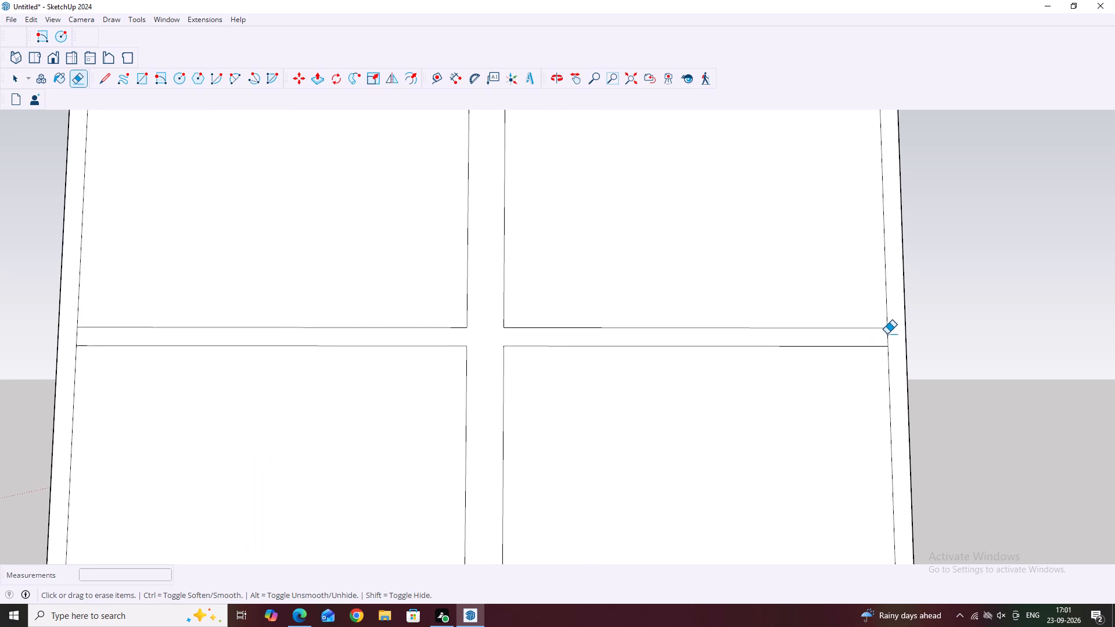
click(887, 334)
scroll(897, 332, down, 11)
scroll(594, 334, up, 2)
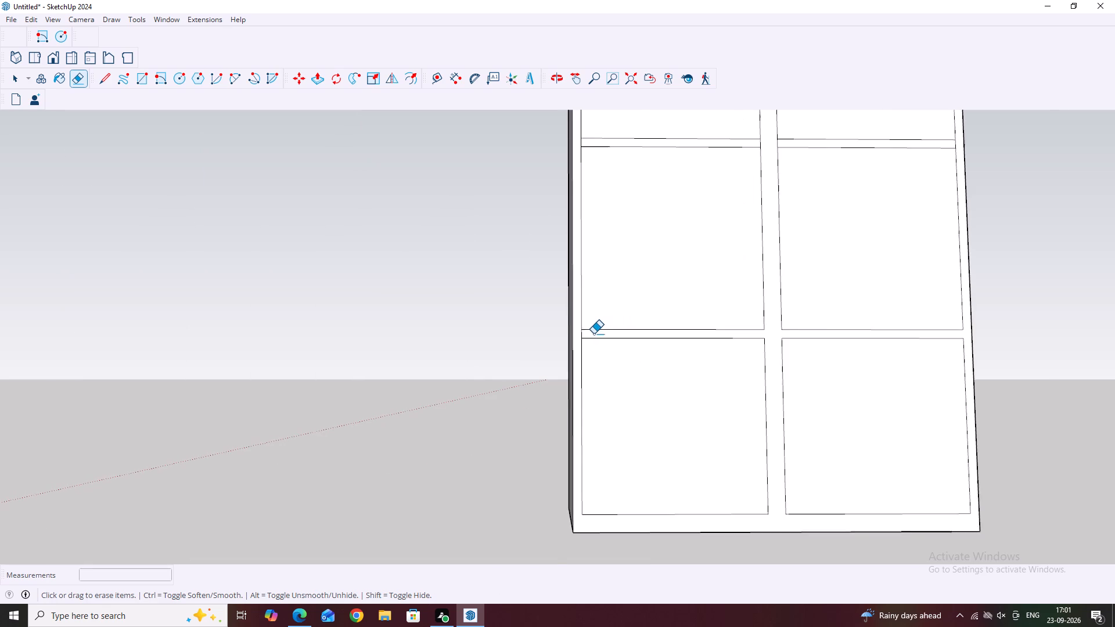
scroll(594, 334, up, 4)
click(581, 333)
Erase the short vertical edge pieces closing the second-lowest shelf's ends at the middle divider and both side panels.
scroll(592, 375, down, 12)
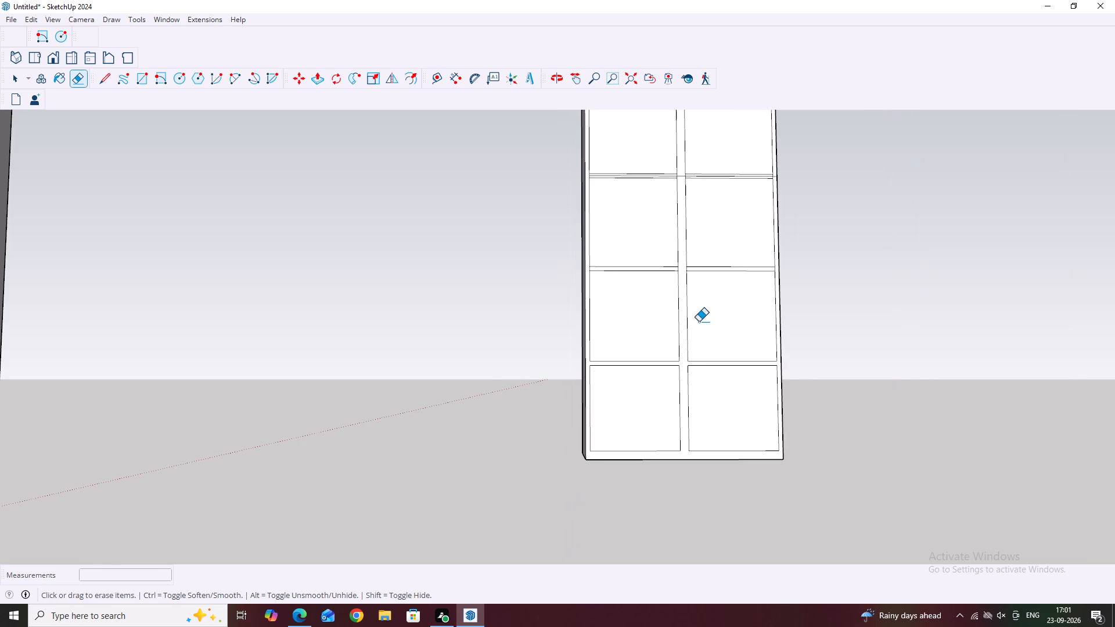
scroll(695, 262, up, 7)
middle_click(687, 270)
scroll(687, 270, up, 3)
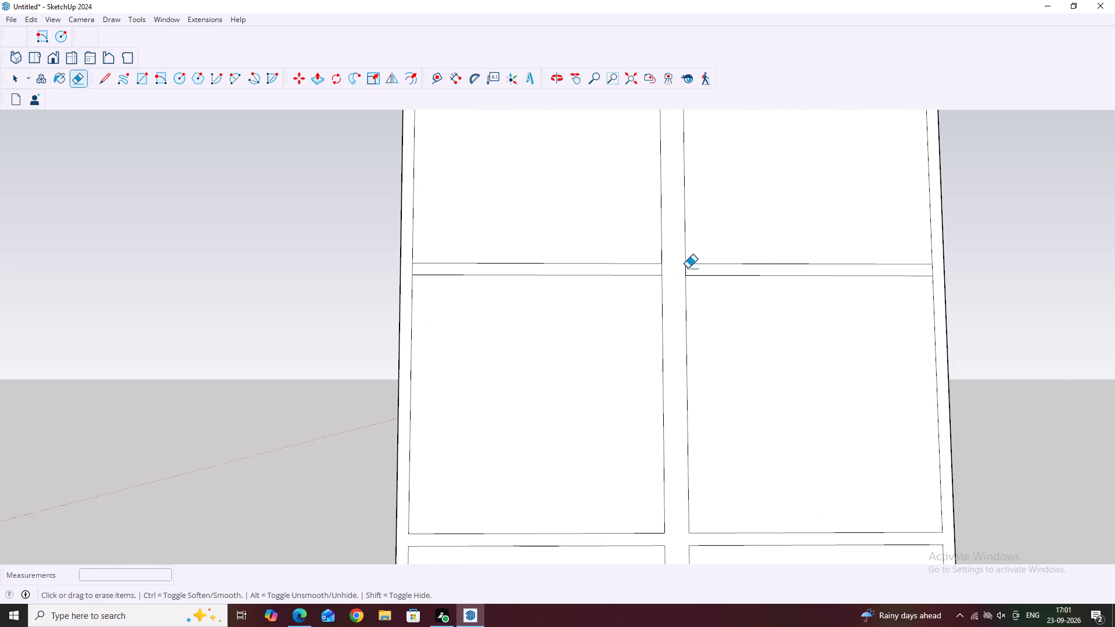
click(685, 267)
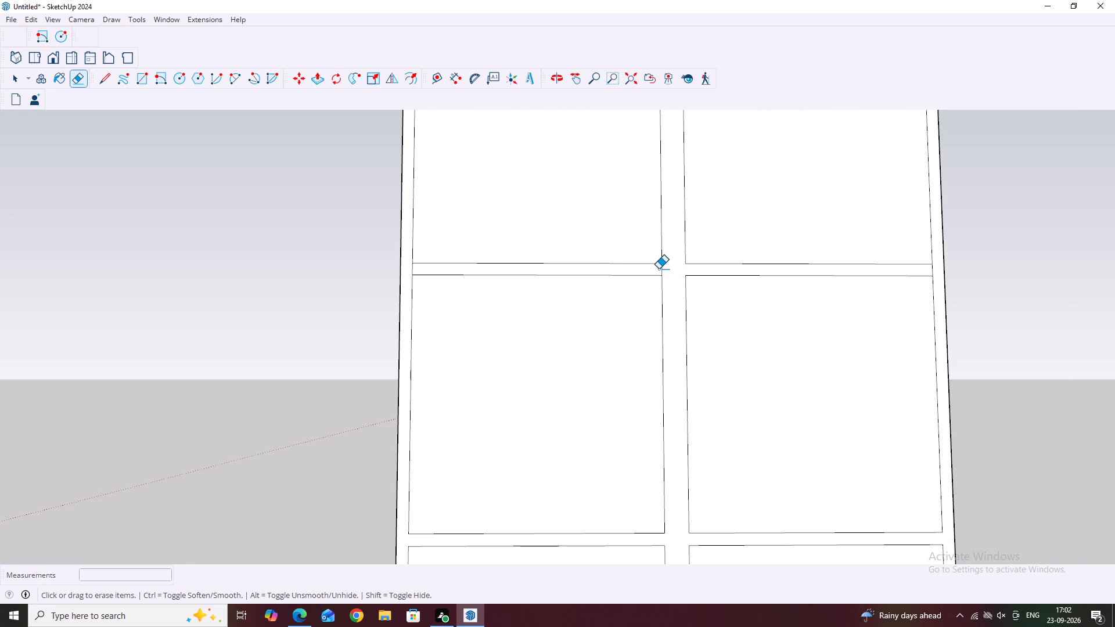
click(661, 270)
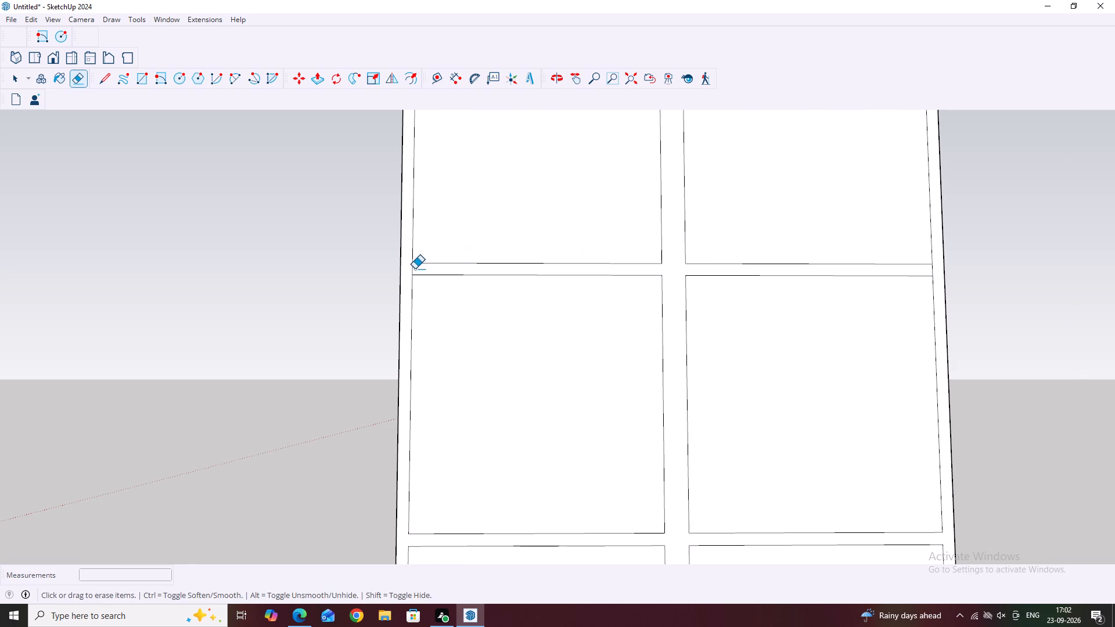
click(412, 267)
scroll(425, 285, down, 5)
scroll(741, 278, up, 2)
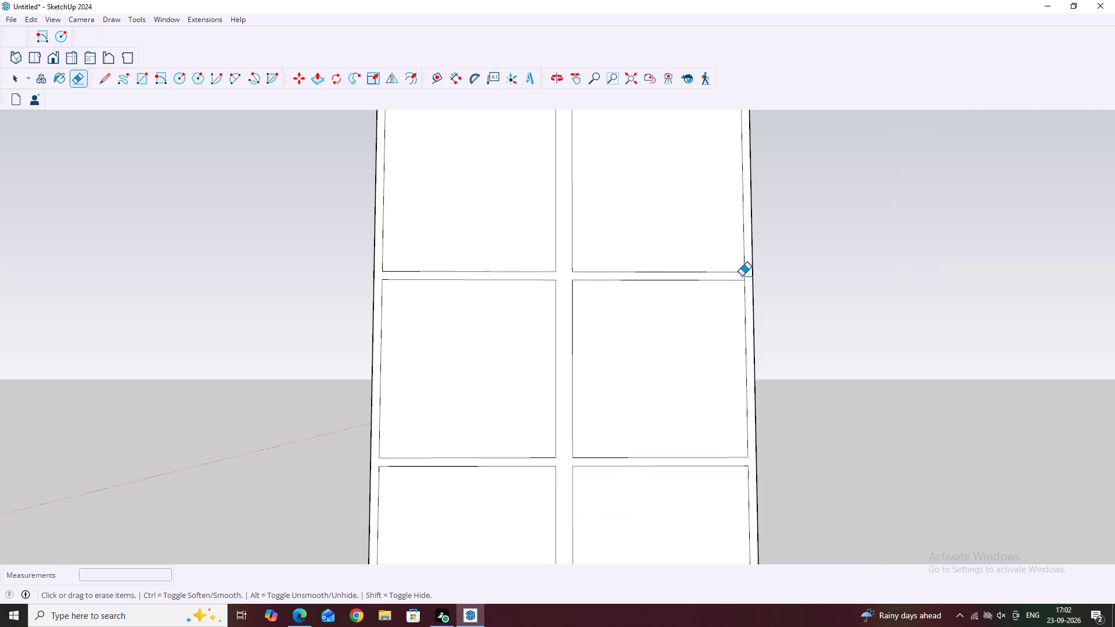
scroll(742, 276, up, 7)
click(746, 276)
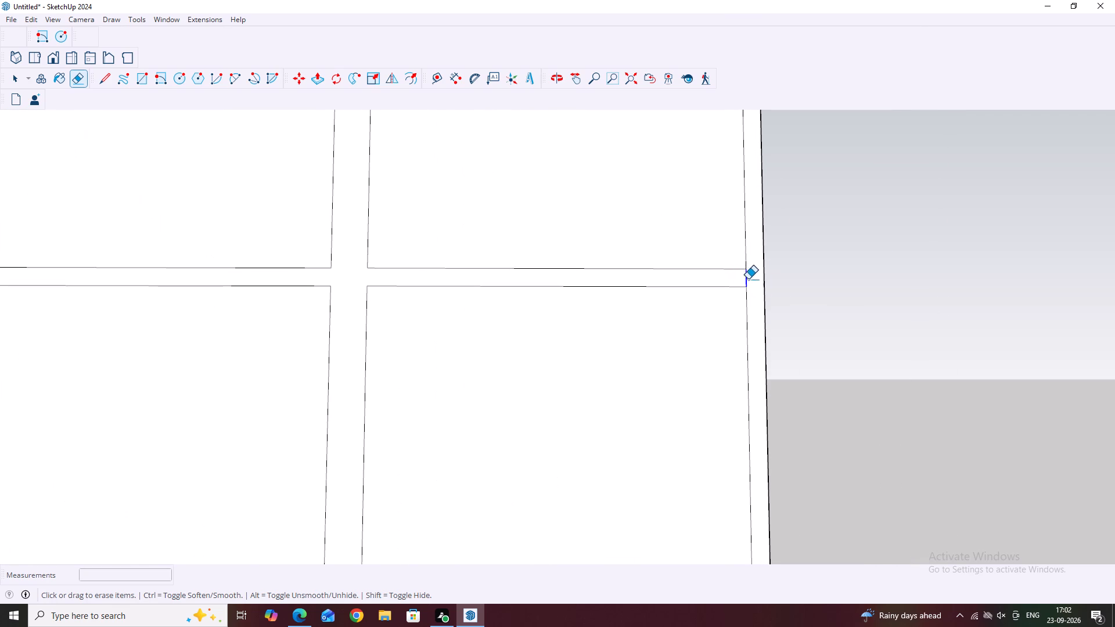
Erase the centre line of the third shelf from the bottom across both columns, the middle divider and the right side panel.
scroll(756, 334, down, 17)
middle_drag(820, 252, 729, 309)
scroll(747, 258, up, 1)
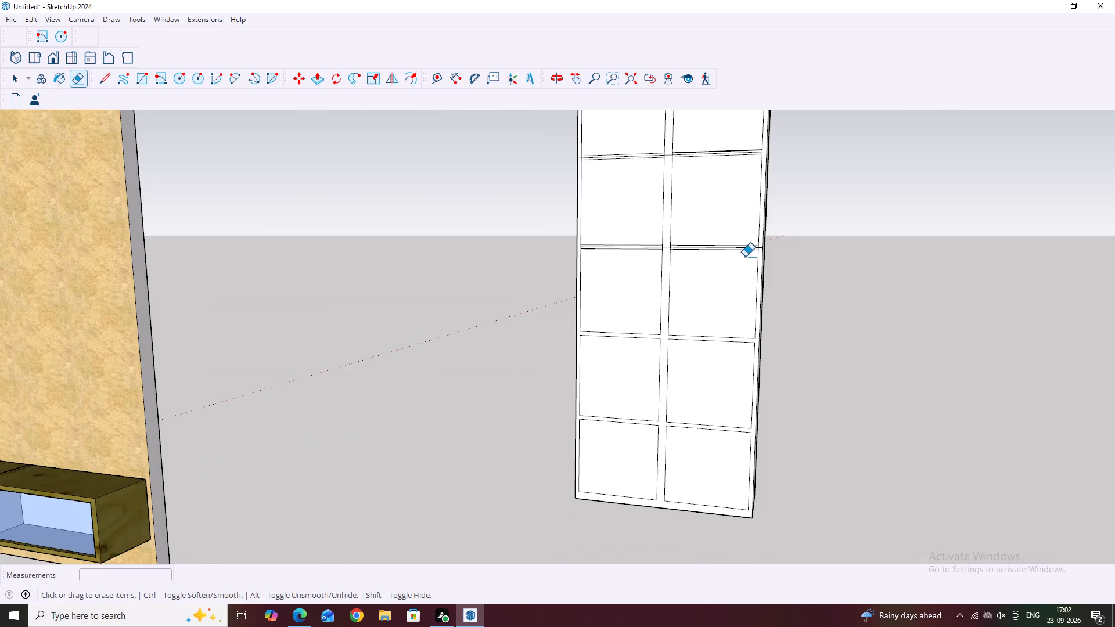
scroll(745, 257, up, 6)
click(737, 245)
scroll(776, 244, up, 4)
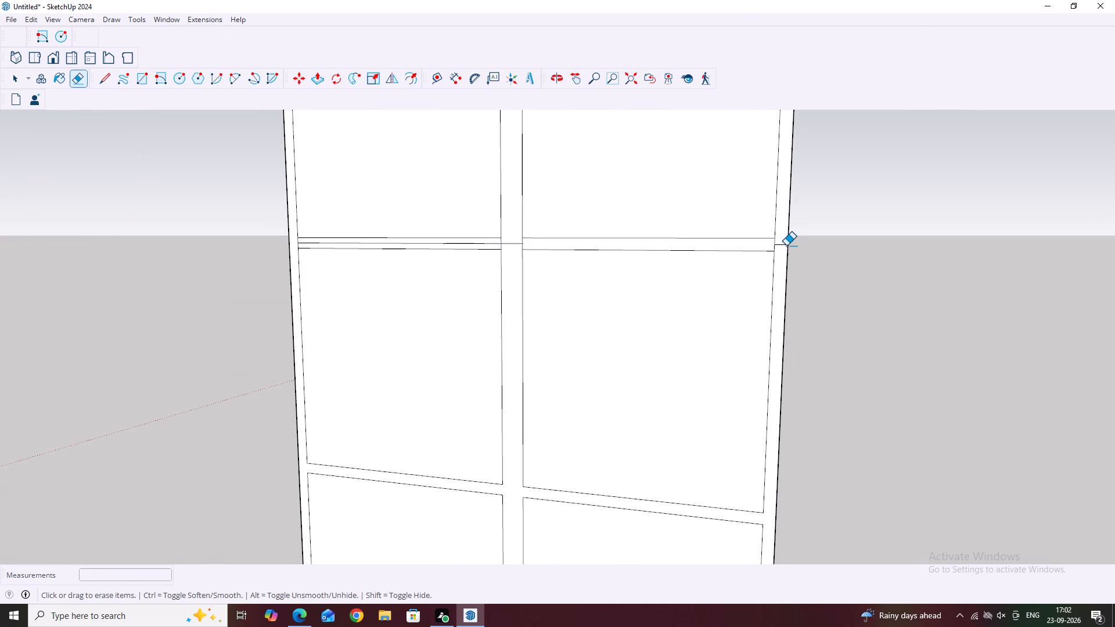
click(783, 244)
scroll(812, 286, down, 5)
middle_drag(635, 267, 725, 277)
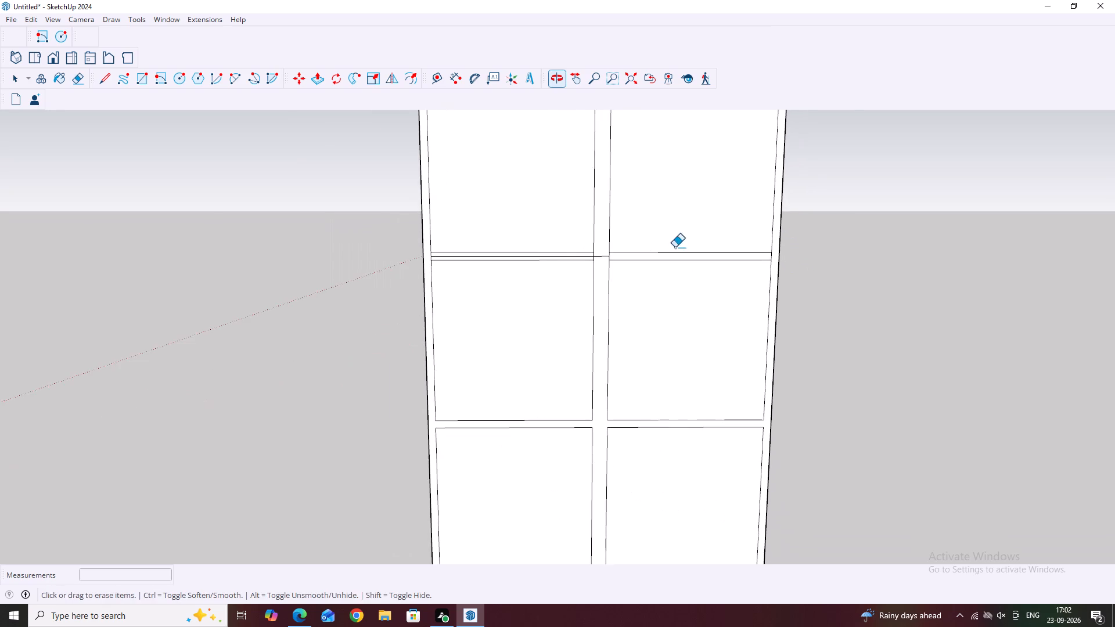
scroll(597, 250, up, 3)
click(603, 258)
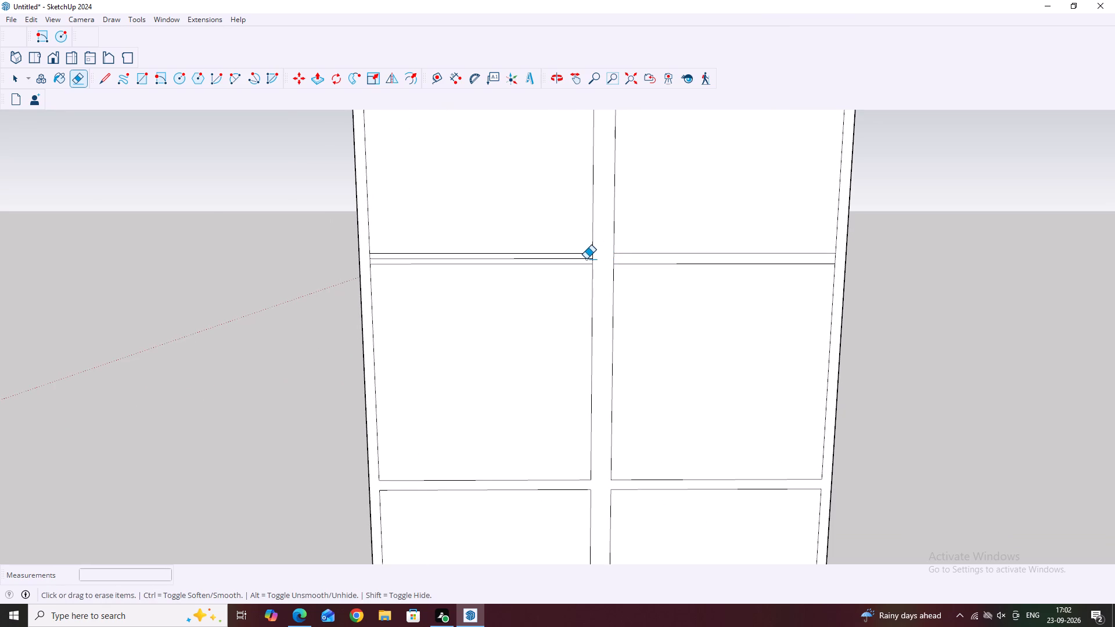
click(585, 258)
Erase the short vertical edge pieces closing the third shelf's ends at the left side panel and both sides of the middle divider.
click(370, 259)
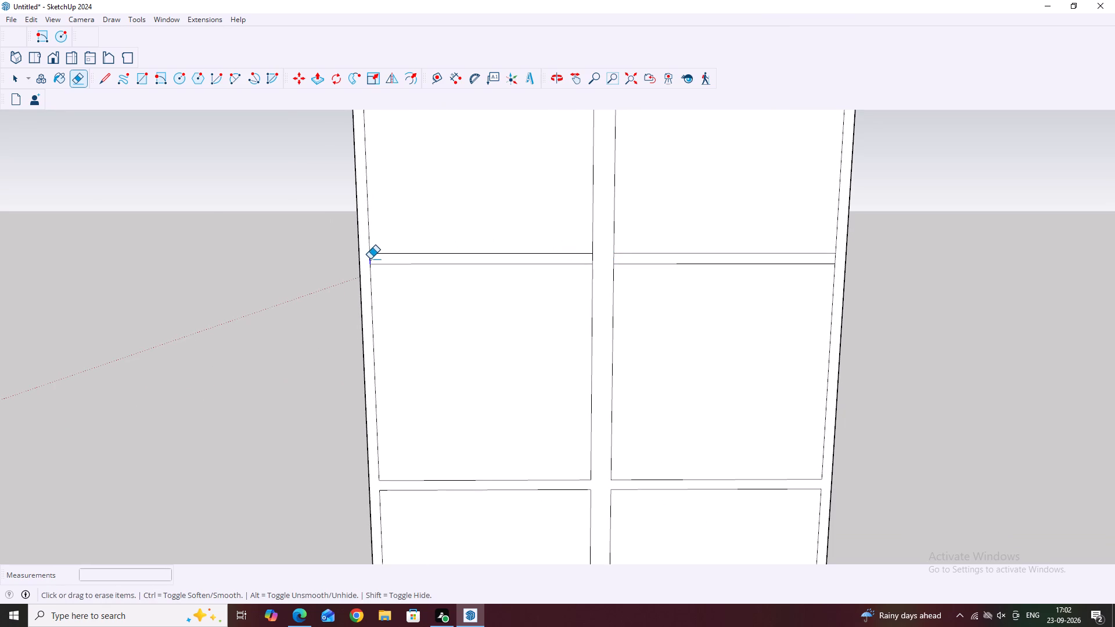
click(592, 257)
click(614, 258)
Erase the highest shelf's centre line in the right column and the vertical edge pieces closing its end at the right side panel.
scroll(642, 309, down, 6)
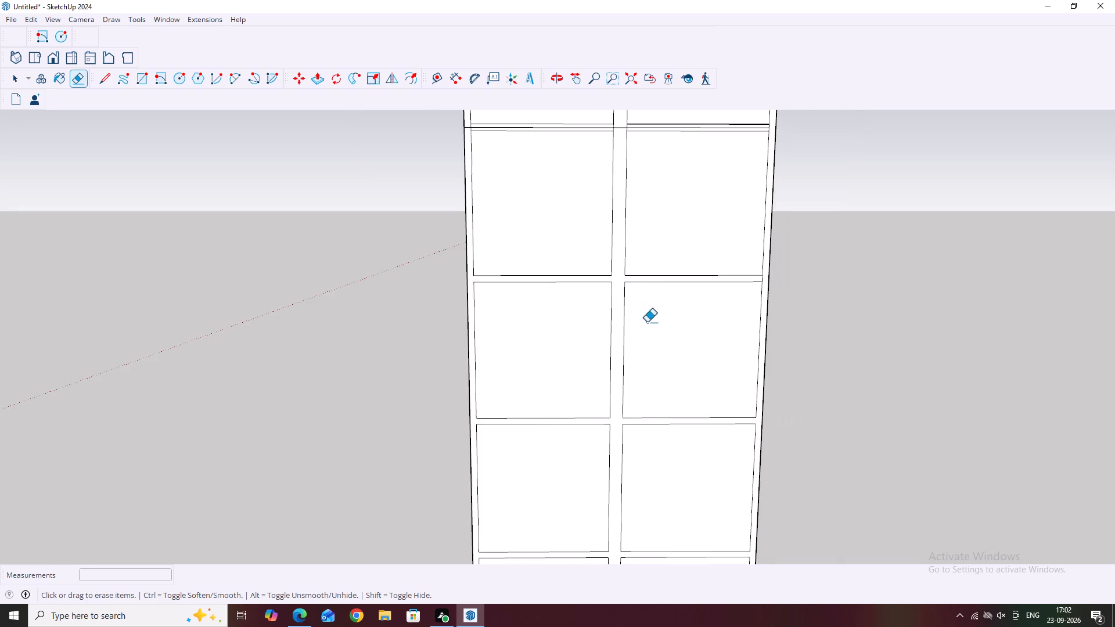
scroll(647, 322, down, 3)
scroll(731, 193, up, 8)
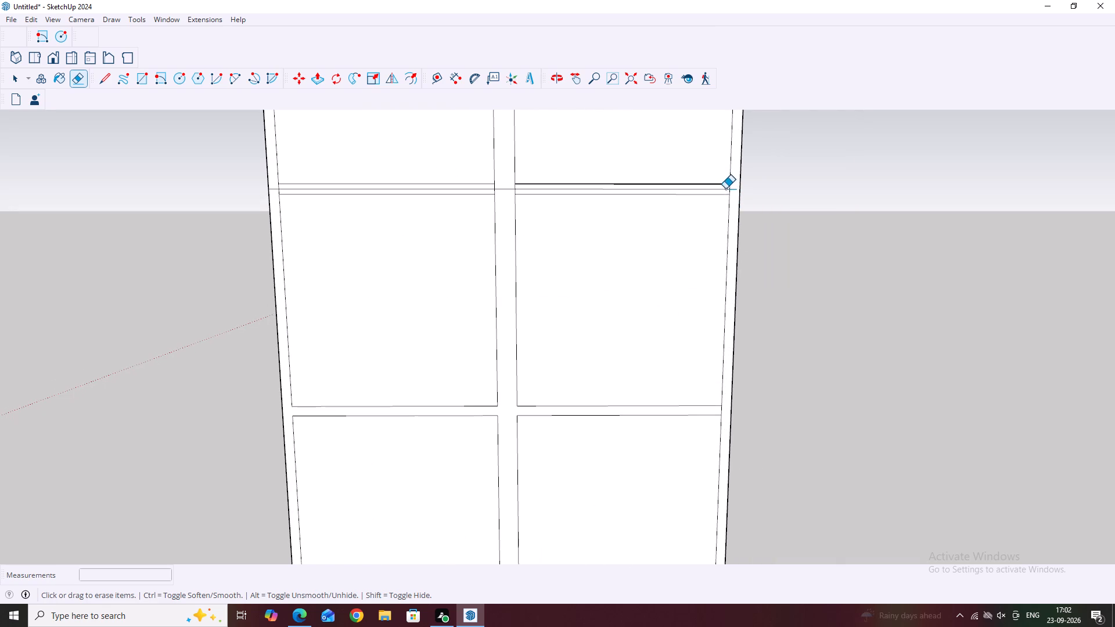
click(729, 192)
click(725, 188)
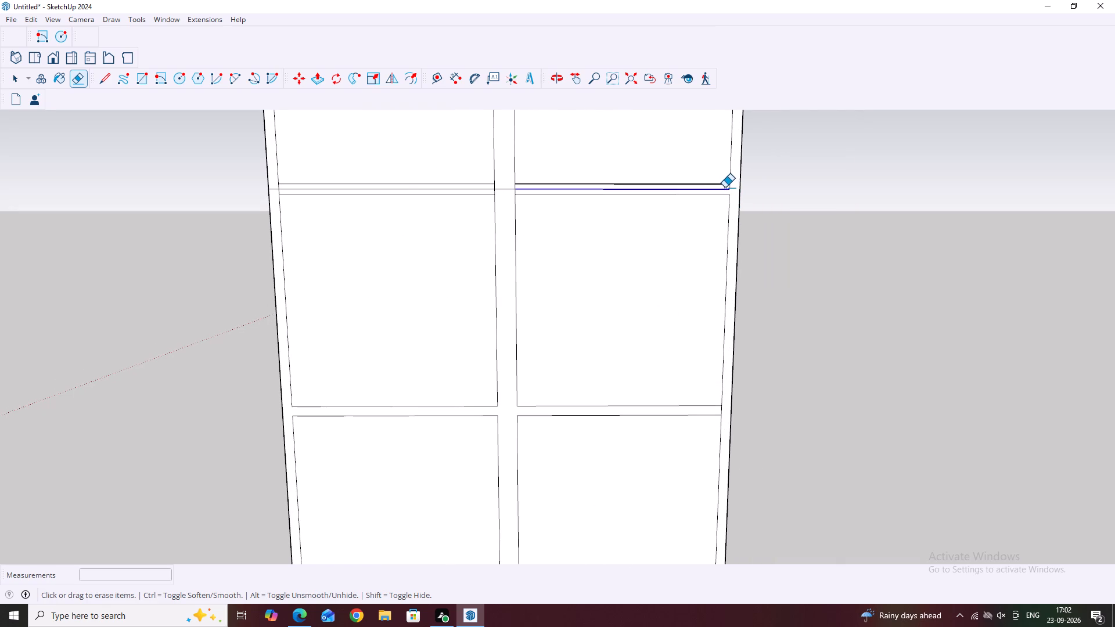
scroll(726, 188, up, 2)
click(730, 188)
Erase the rest of the highest shelf's centre line across the middle divider, the left column and the left side panel.
scroll(758, 227, down, 8)
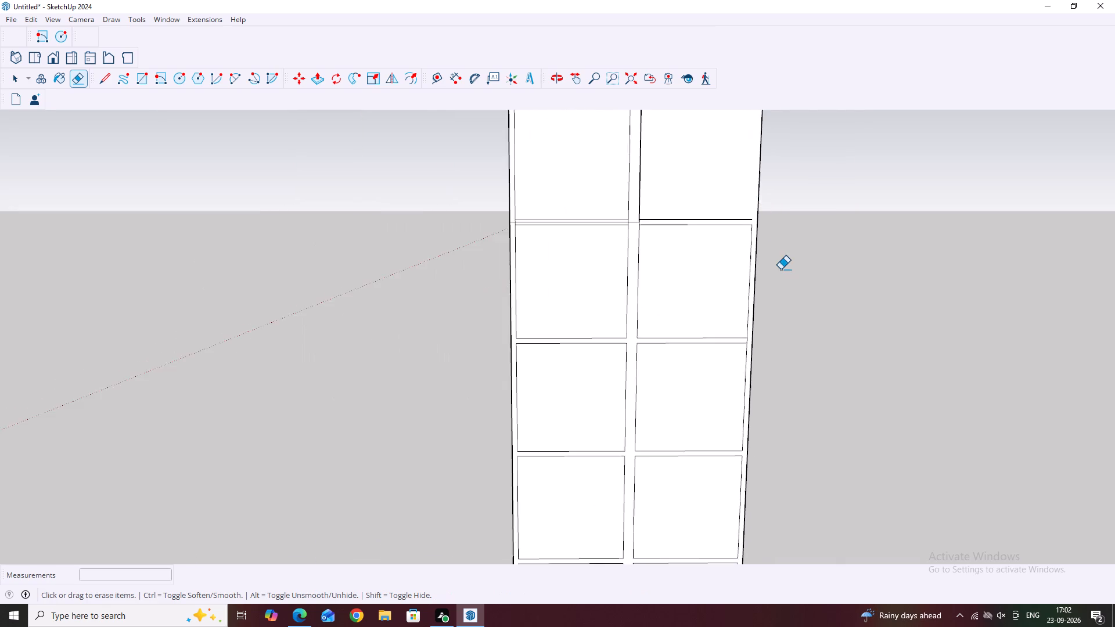
scroll(780, 269, down, 9)
middle_drag(791, 189, 756, 163)
middle_drag(794, 198, 784, 201)
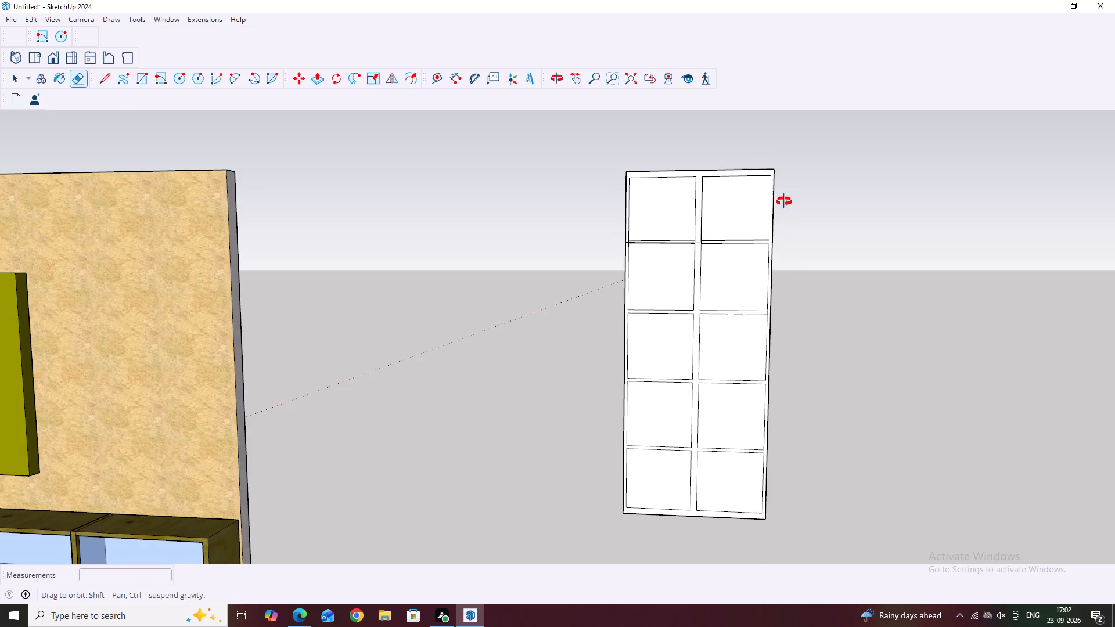
middle_drag(784, 201, 741, 204)
scroll(683, 229, up, 7)
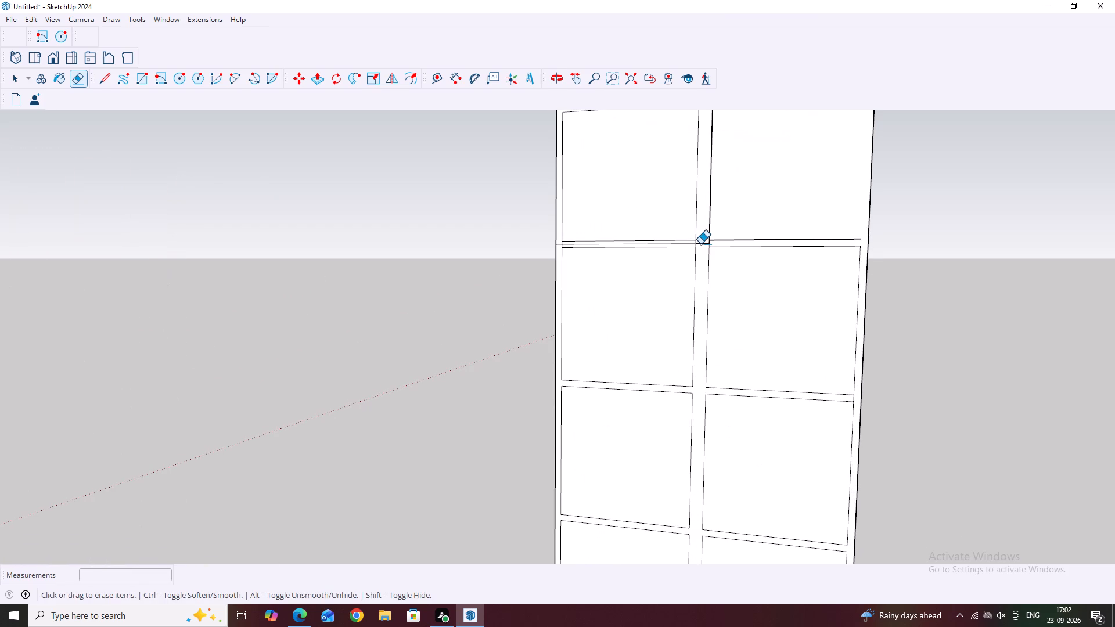
click(701, 243)
scroll(685, 241, up, 2)
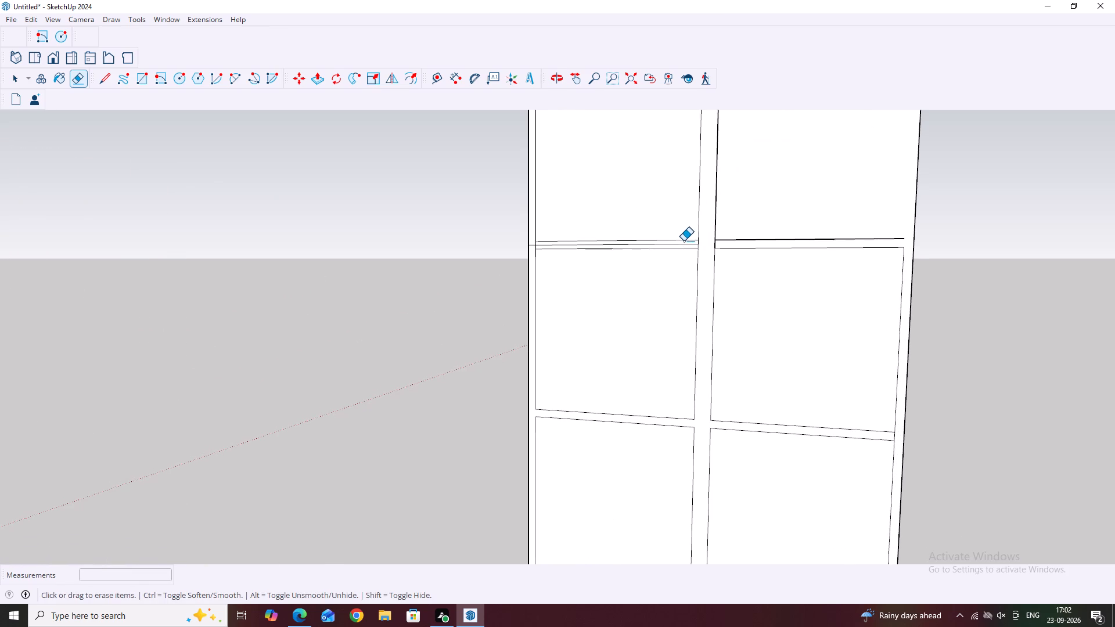
click(681, 244)
scroll(681, 250, down, 5)
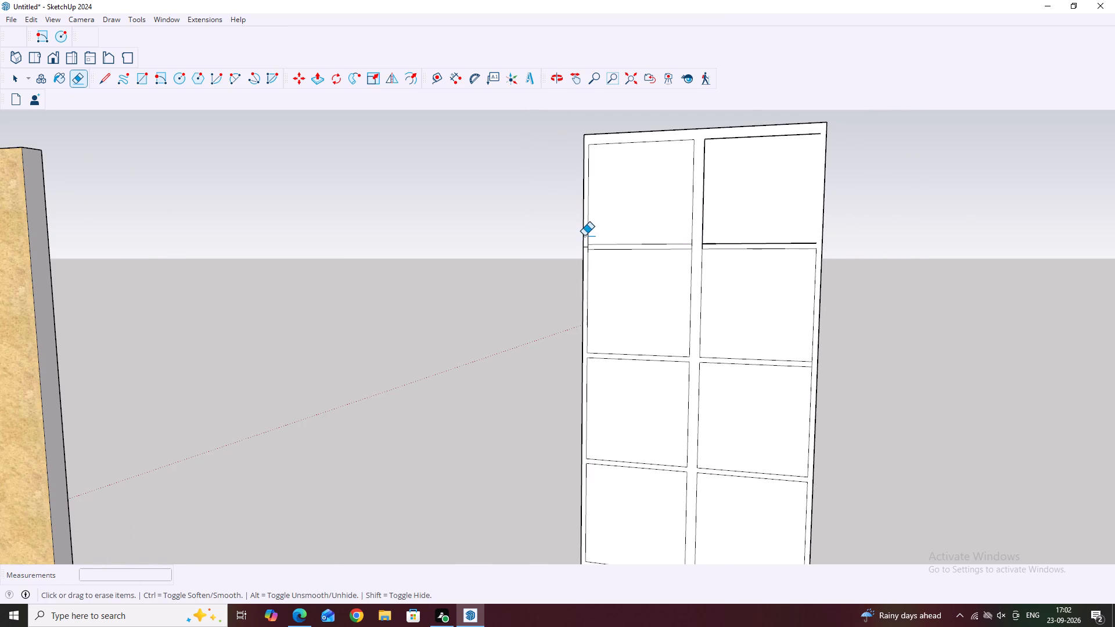
scroll(584, 244, up, 6)
click(584, 248)
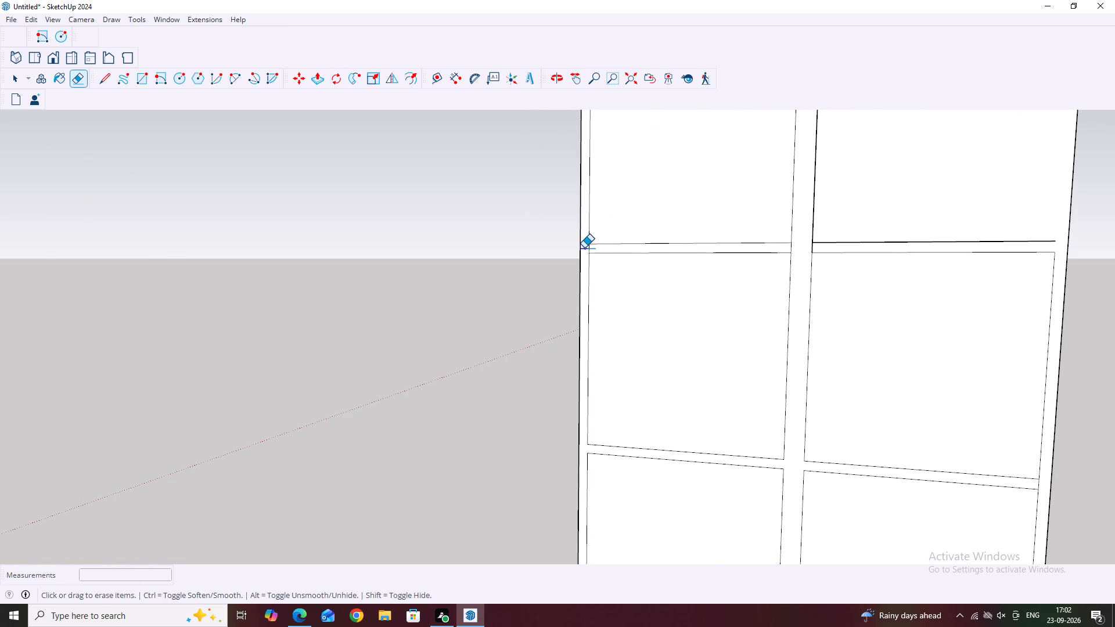
Erase the vertical edge piece where the highest shelf's right-column half meets the middle divider.
scroll(605, 258, down, 5)
scroll(729, 255, up, 7)
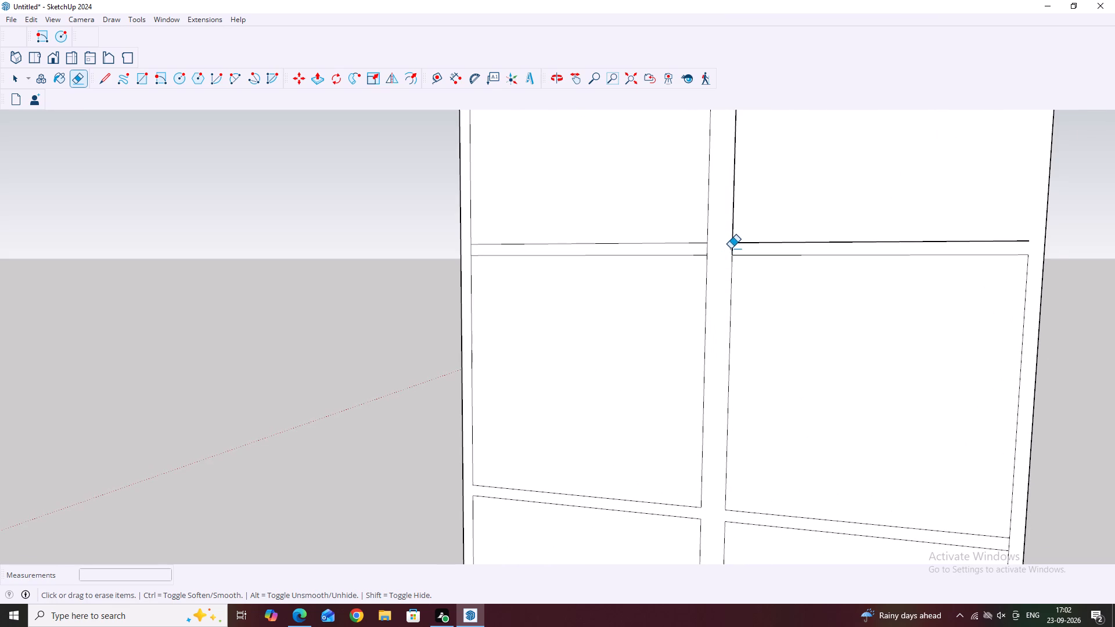
click(731, 248)
scroll(732, 262, down, 11)
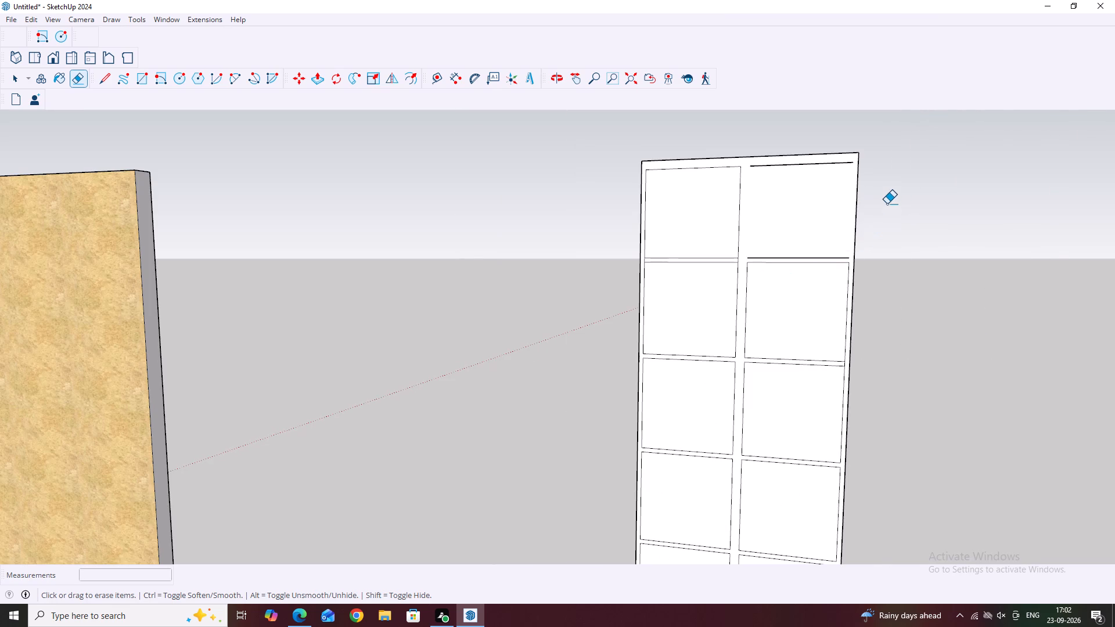
key(Escape)
key(space)
Redraw the left and right vertical edges of the top right compartment, about 1' 8" long, between its upper and lower edges.
middle_drag(738, 208, 814, 250)
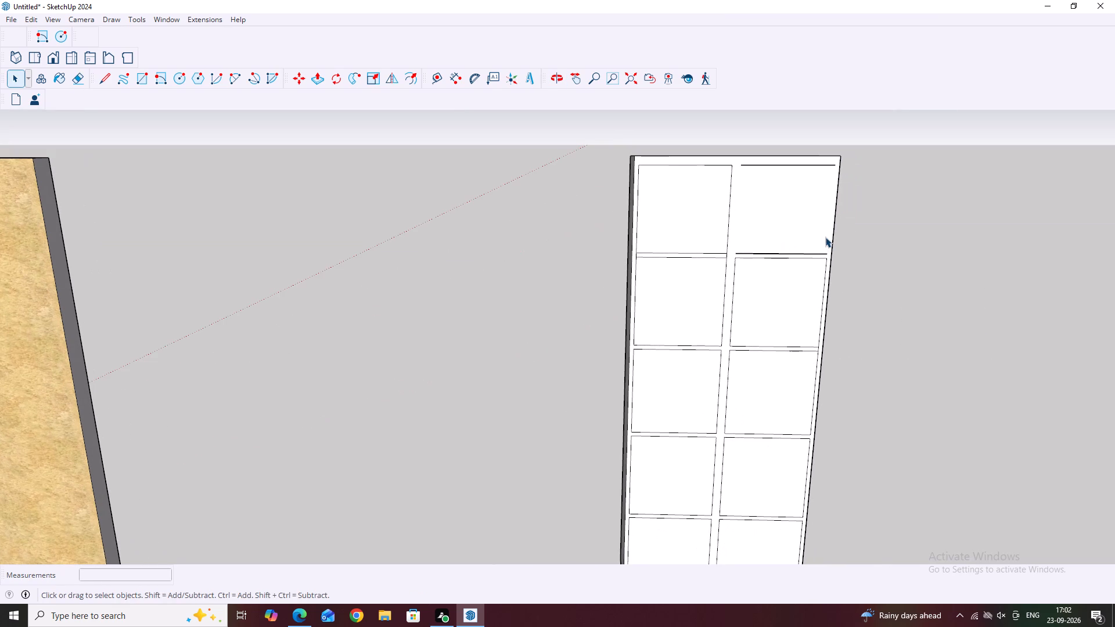
key(l)
scroll(734, 167, up, 2)
drag(743, 164, 746, 170)
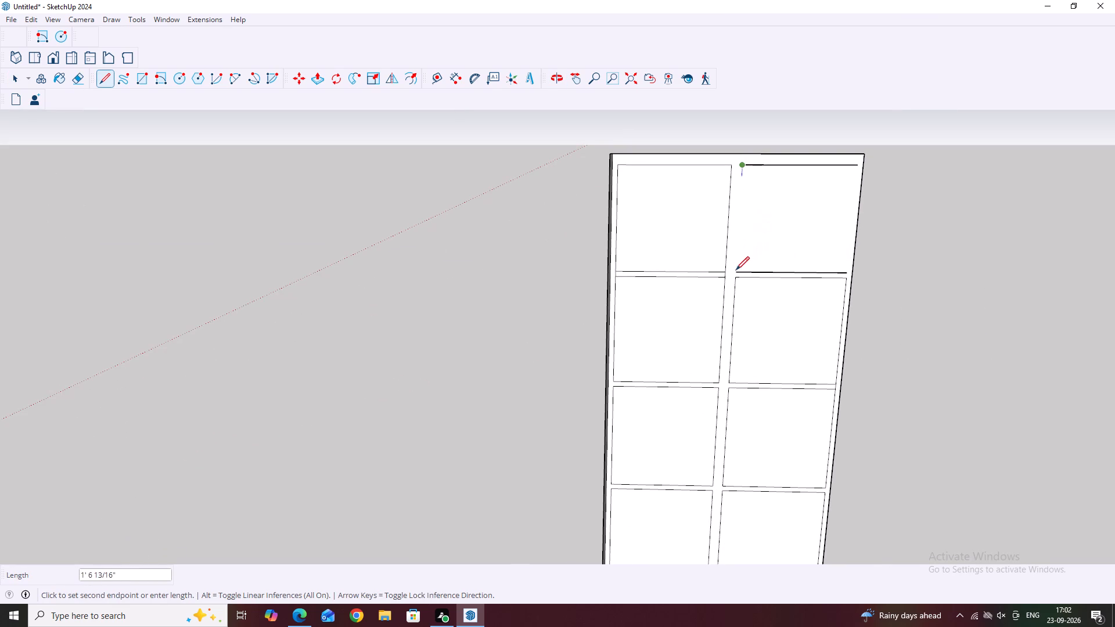
click(736, 271)
key(space)
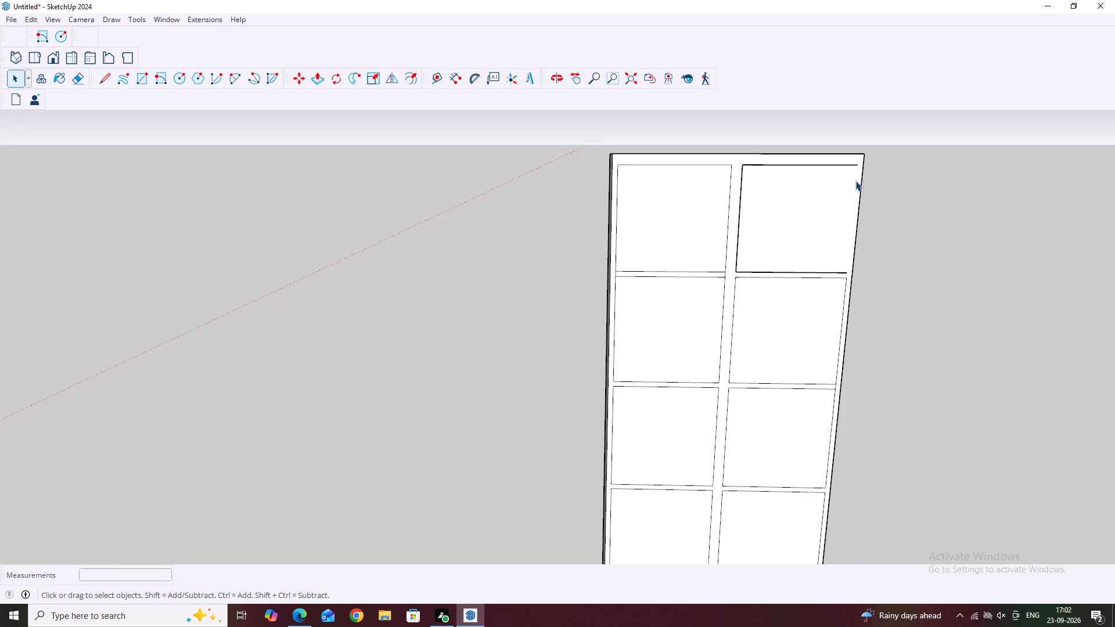
key(l)
click(859, 165)
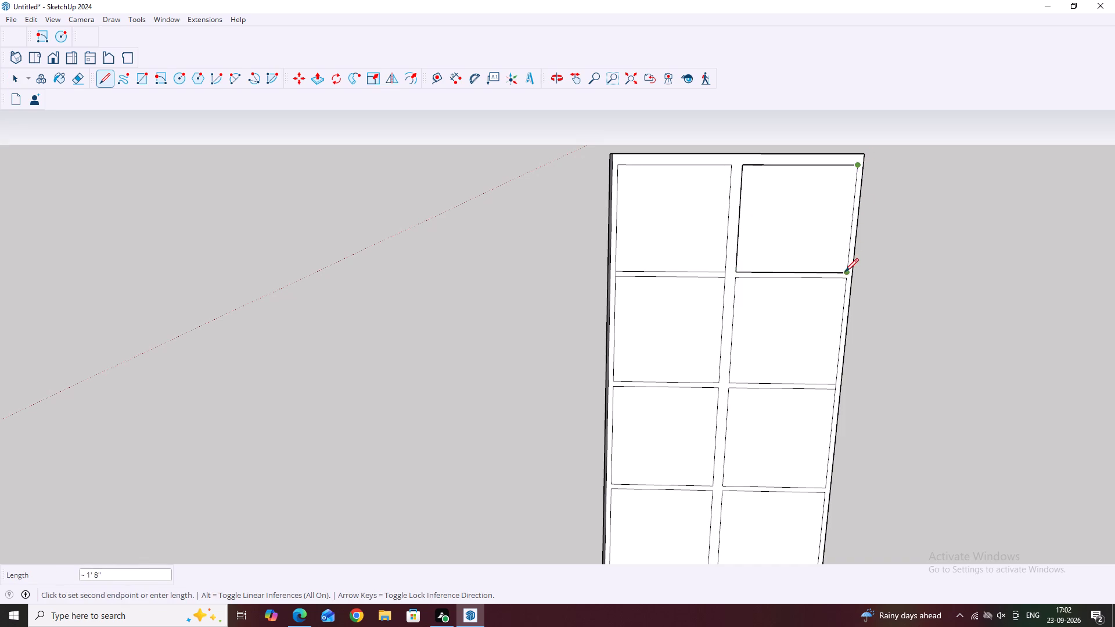
click(845, 272)
key(Escape)
key(space)
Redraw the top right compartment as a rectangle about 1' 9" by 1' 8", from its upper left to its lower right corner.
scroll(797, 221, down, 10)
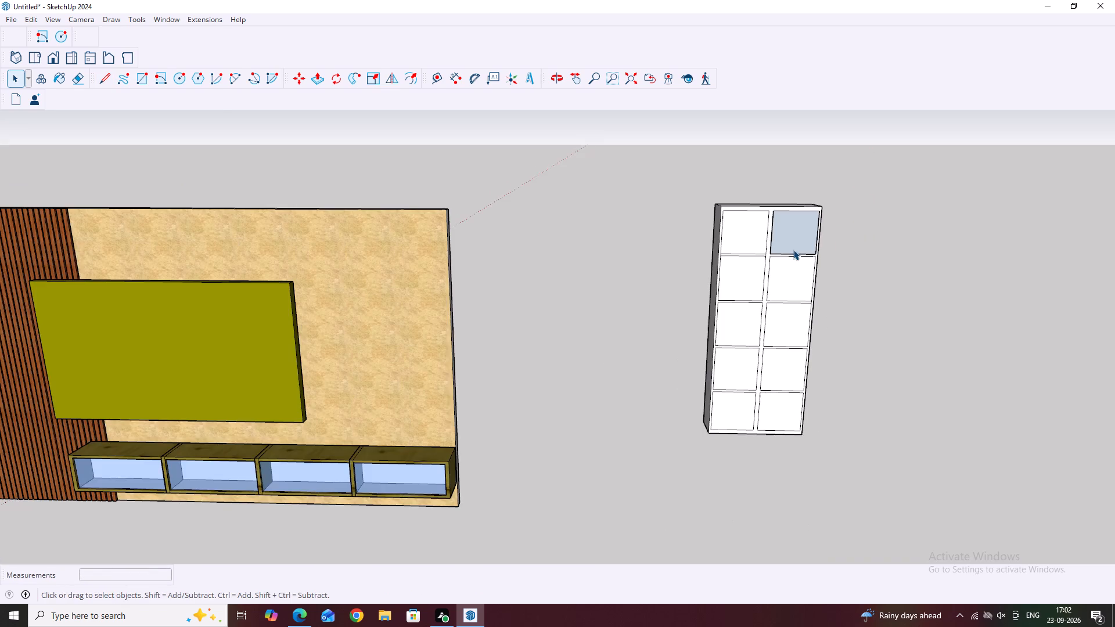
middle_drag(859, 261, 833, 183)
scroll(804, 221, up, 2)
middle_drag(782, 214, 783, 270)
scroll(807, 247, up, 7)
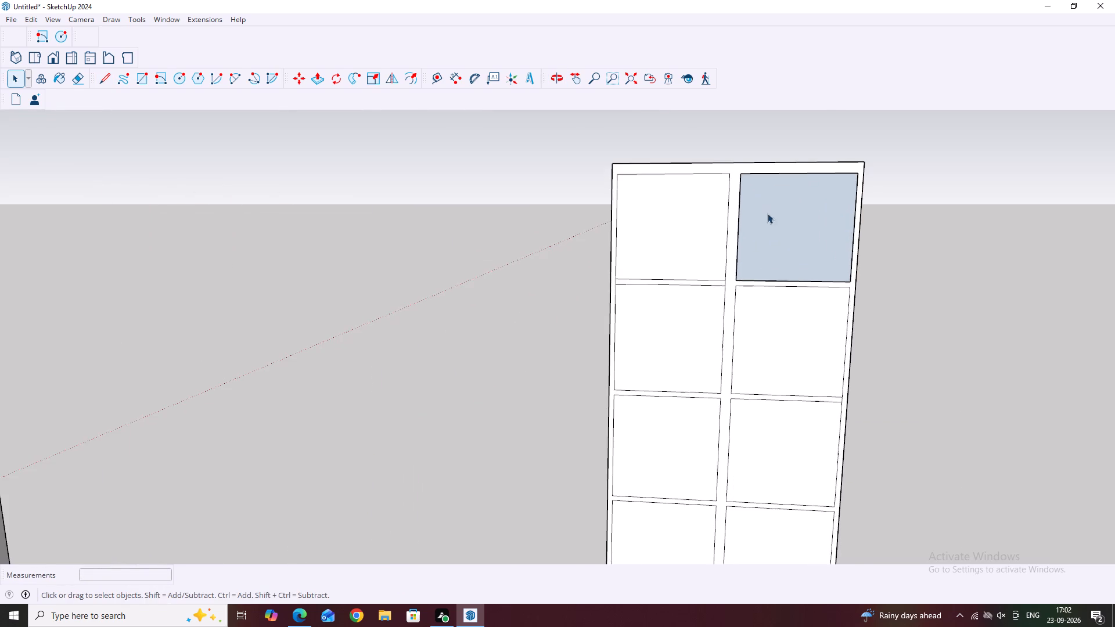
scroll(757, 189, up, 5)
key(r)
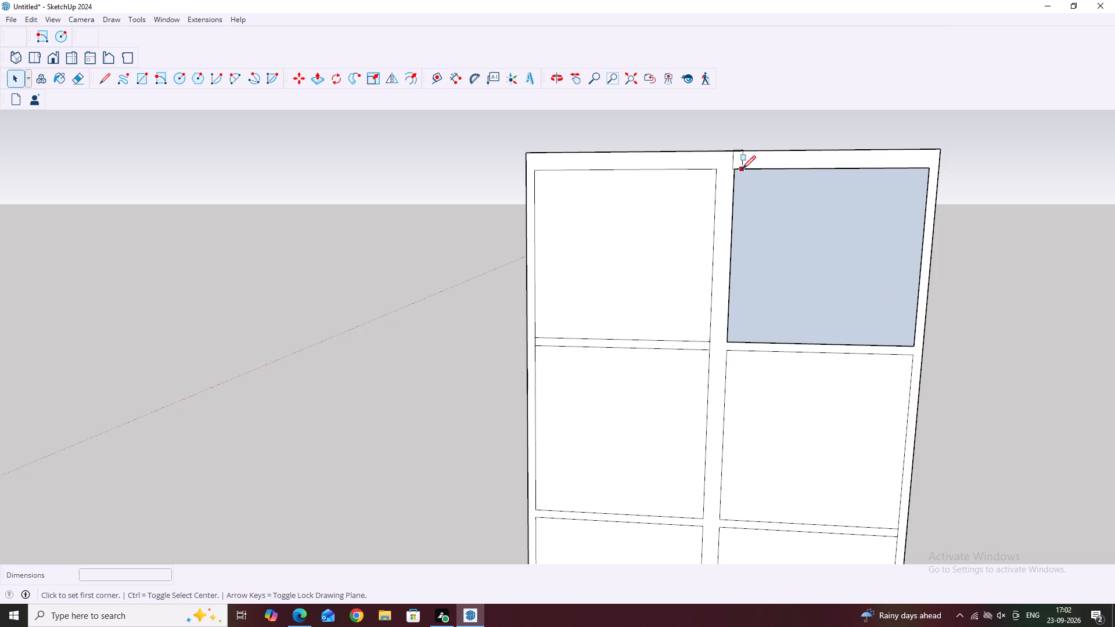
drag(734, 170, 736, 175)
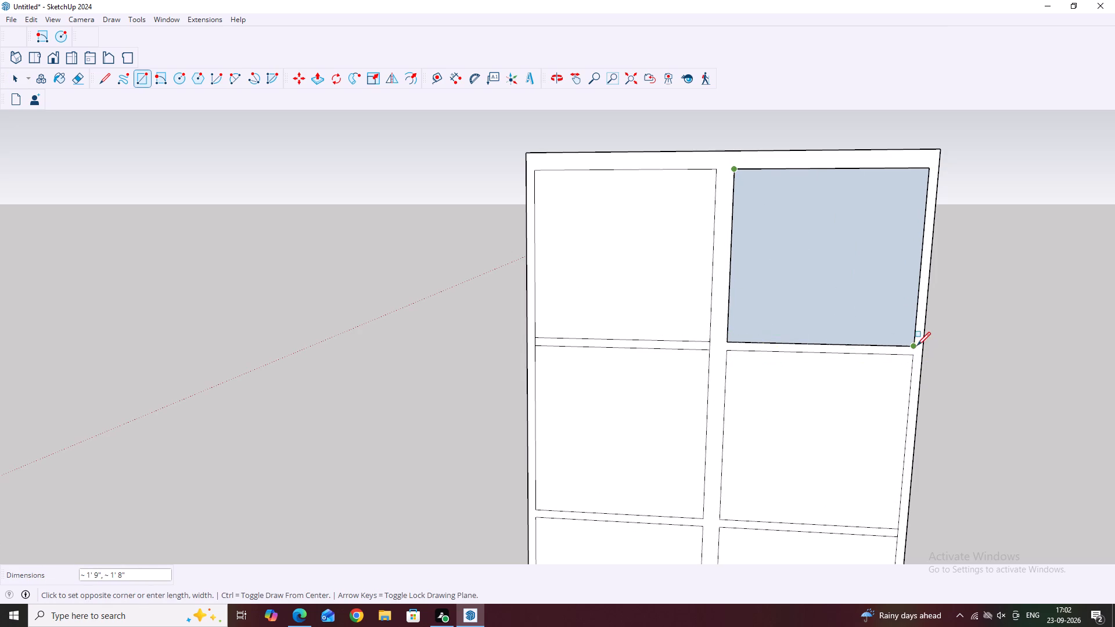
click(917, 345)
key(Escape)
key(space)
Delete the face of the top right compartment and test-select the front face around it.
click(800, 275)
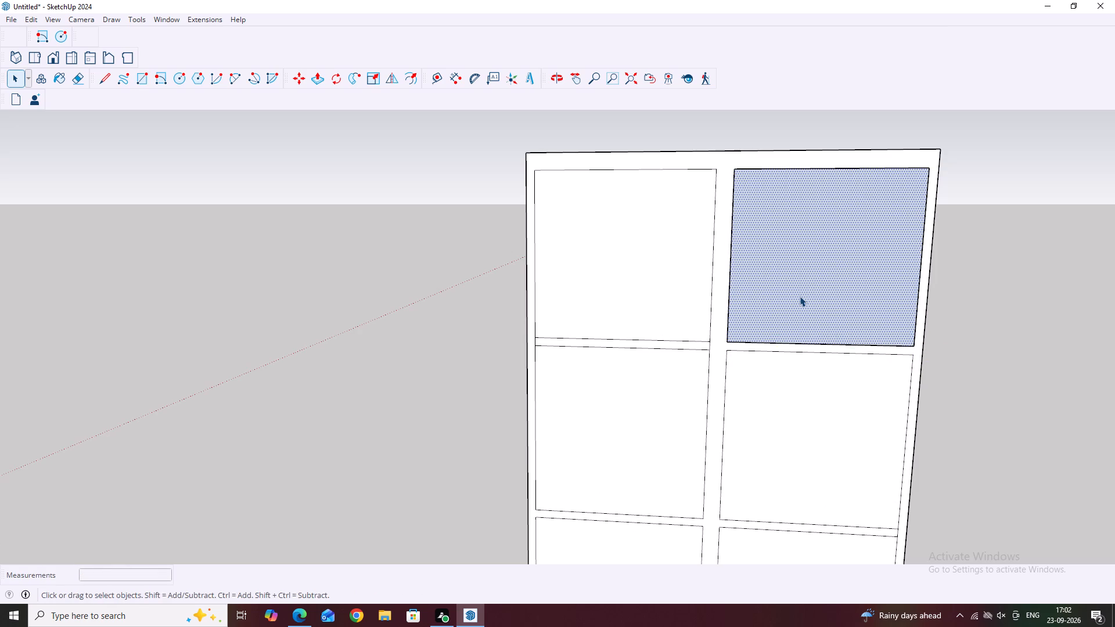
key(Delete)
scroll(807, 301, down, 5)
click(797, 287)
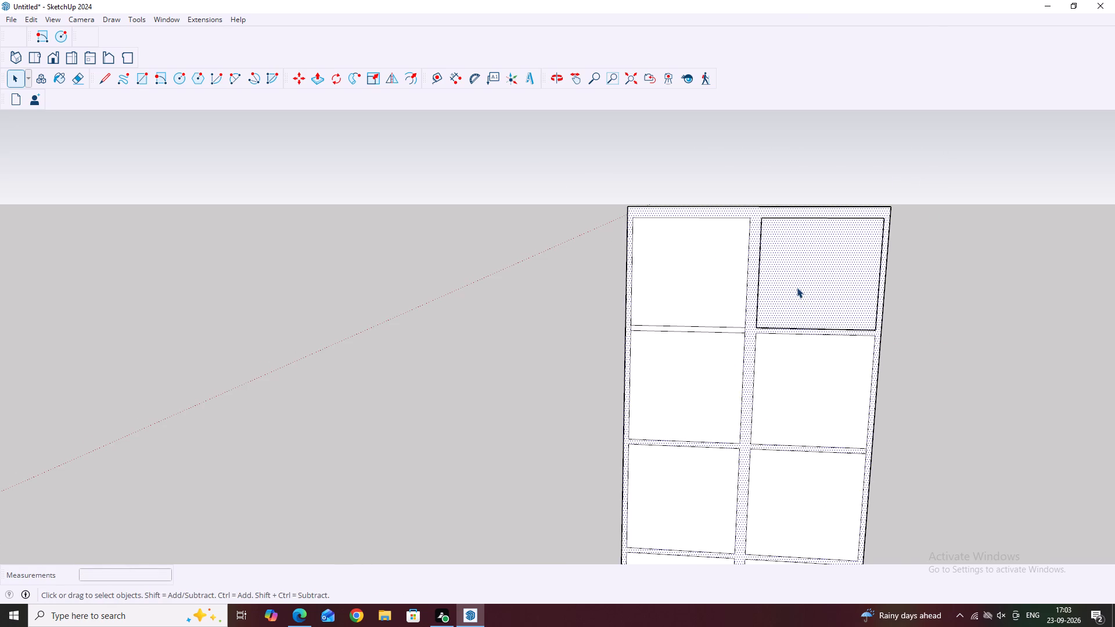
scroll(758, 289, down, 4)
middle_drag(863, 356, 875, 347)
key(Escape)
Delete the upper, left, lower and right edges of the top right compartment.
scroll(780, 243, up, 2)
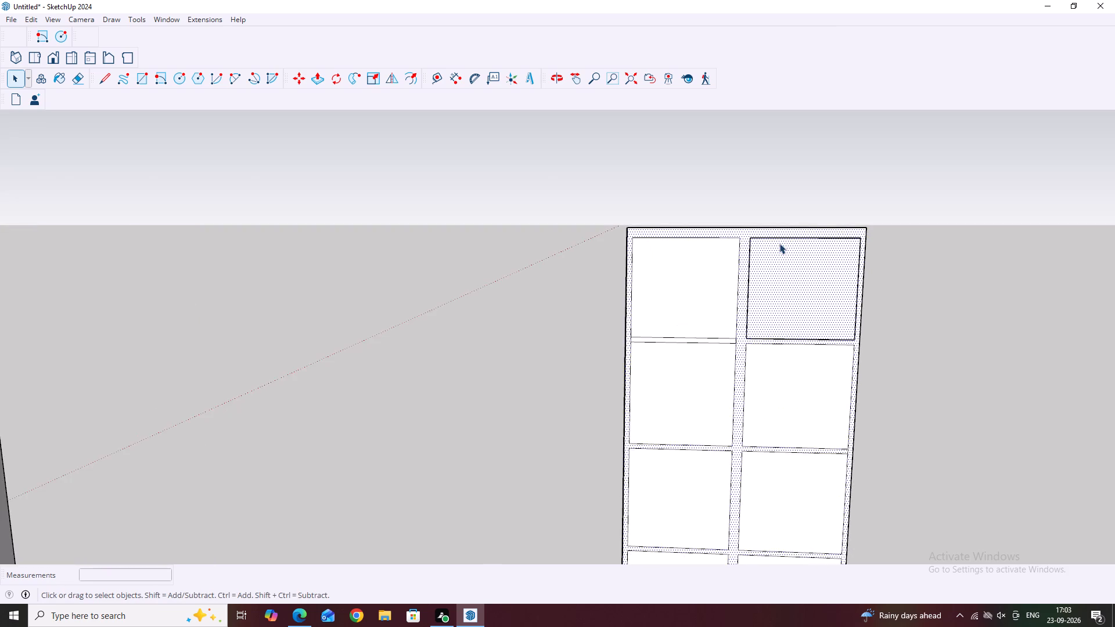
scroll(779, 243, up, 3)
key(space)
click(780, 237)
key(Delete)
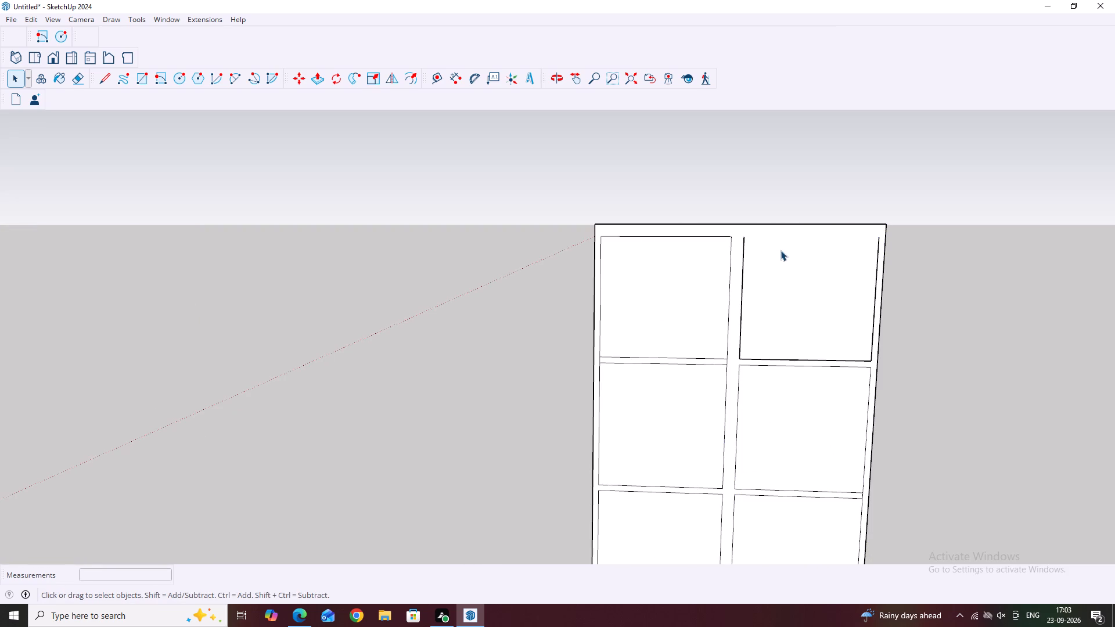
click(743, 255)
key(Delete)
click(804, 359)
key(Delete)
click(871, 347)
key(Delete)
Erase the short vertical edge pieces closing both ends of the highest shelf in the left column.
scroll(842, 314, down, 4)
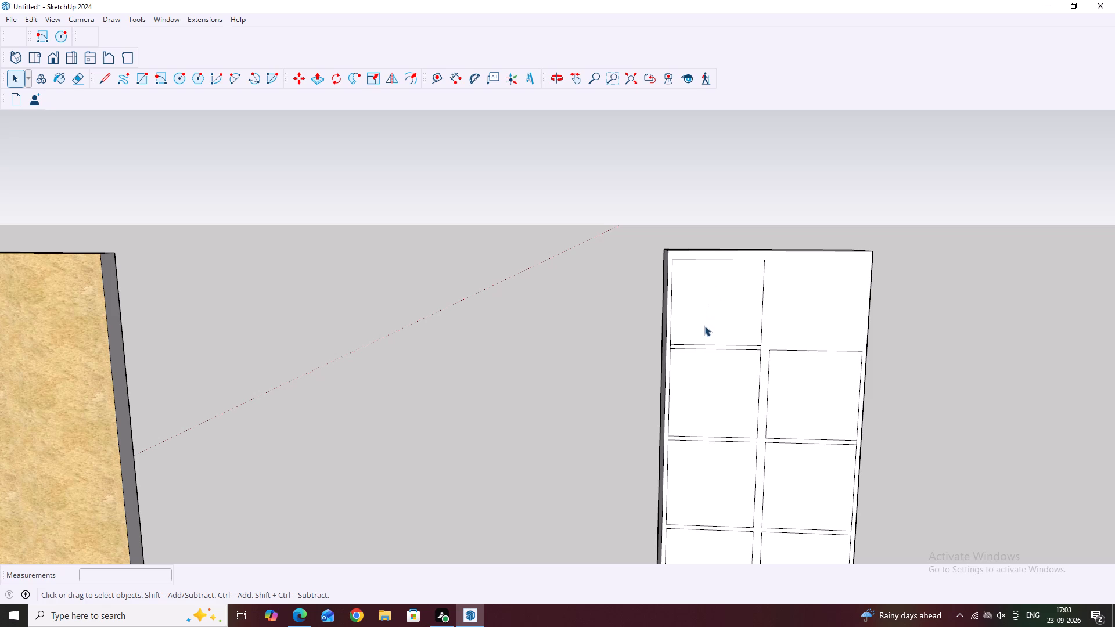
key(e)
scroll(668, 370, up, 8)
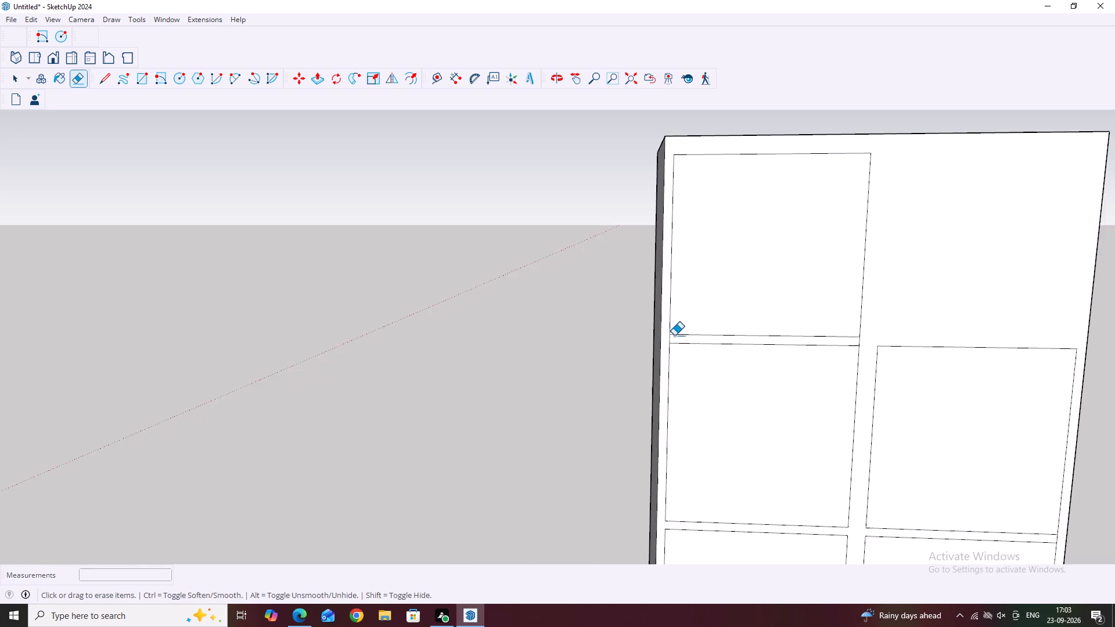
click(670, 338)
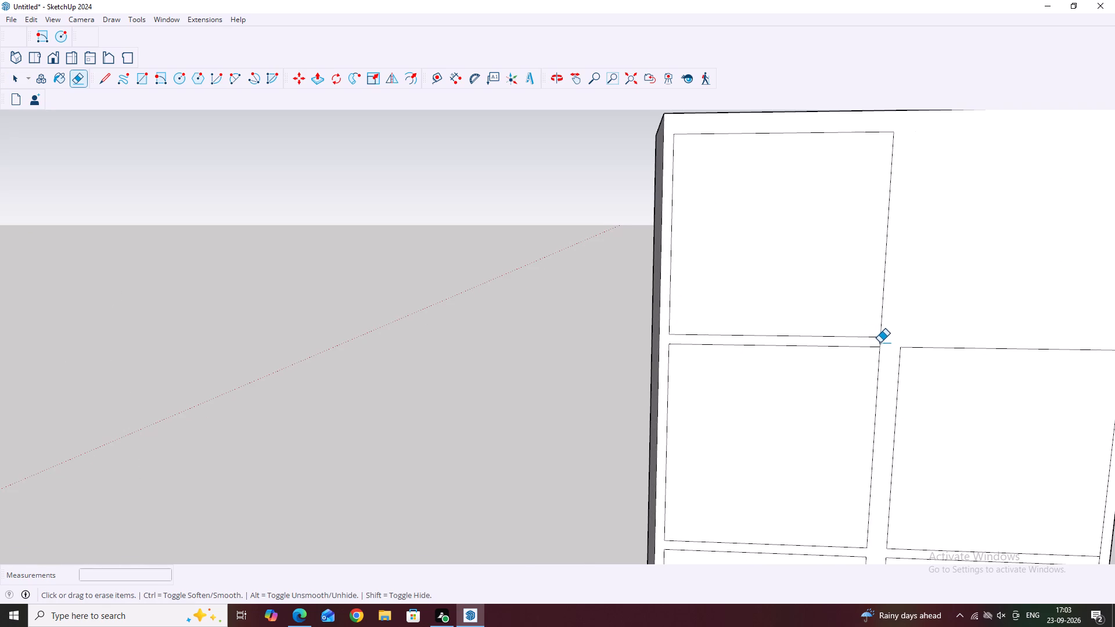
click(880, 343)
key(Escape)
scroll(520, 276, down, 6)
key(Escape)
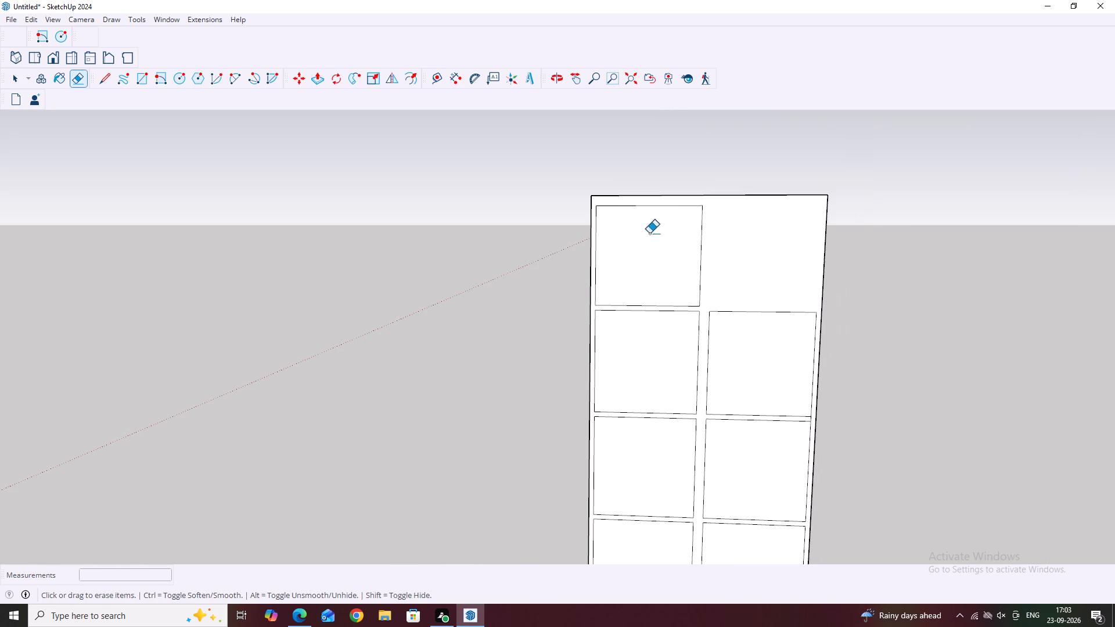
Copy the top left compartment's face and edges about 1' 11" across into the empty top right compartment position.
key(space)
scroll(605, 215, up, 3)
drag(571, 193, 751, 341)
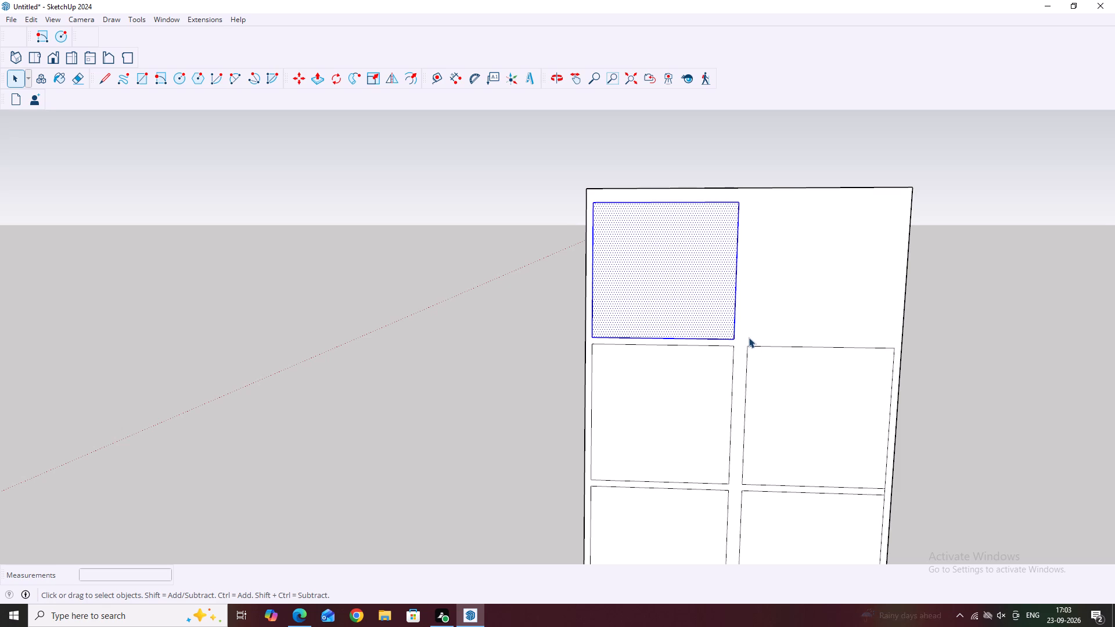
key(m)
scroll(599, 337, up, 2)
click(591, 338)
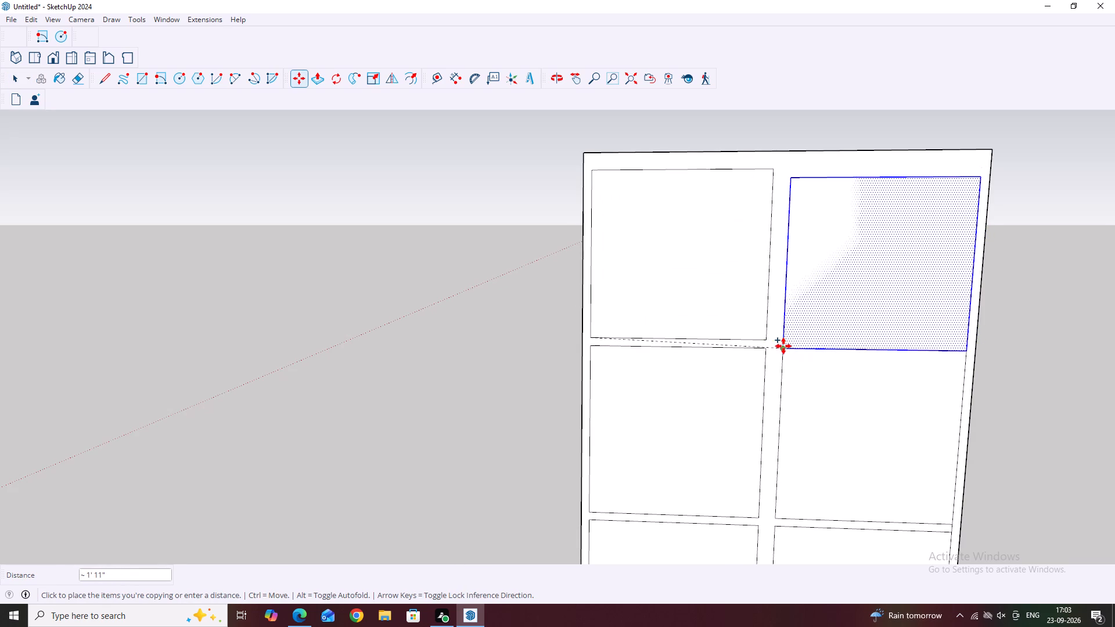
click(782, 337)
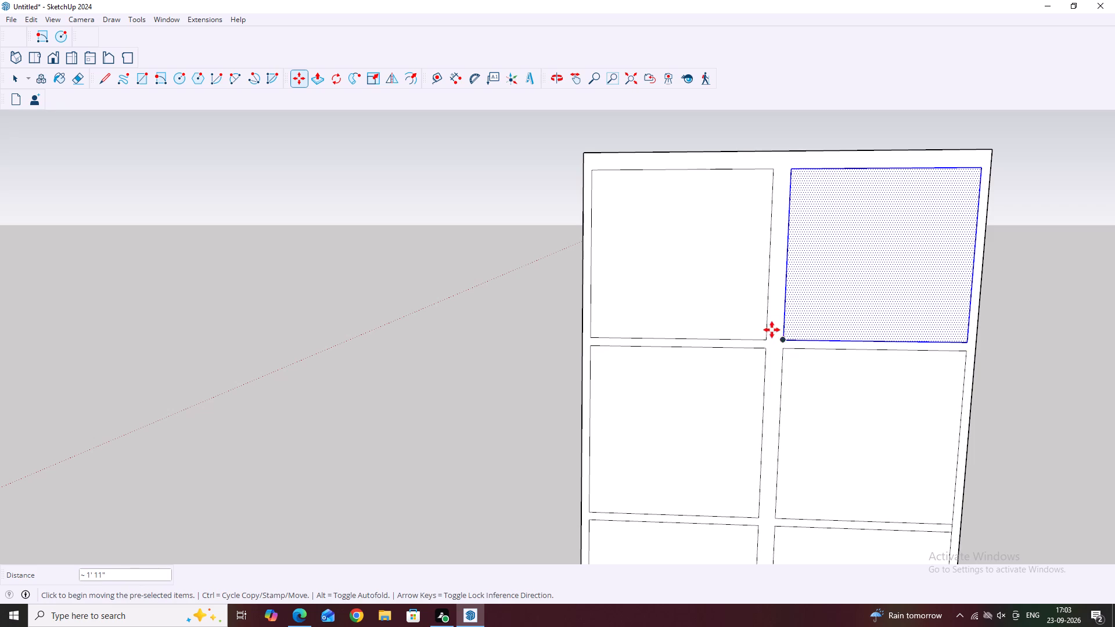
key(space)
click(474, 309)
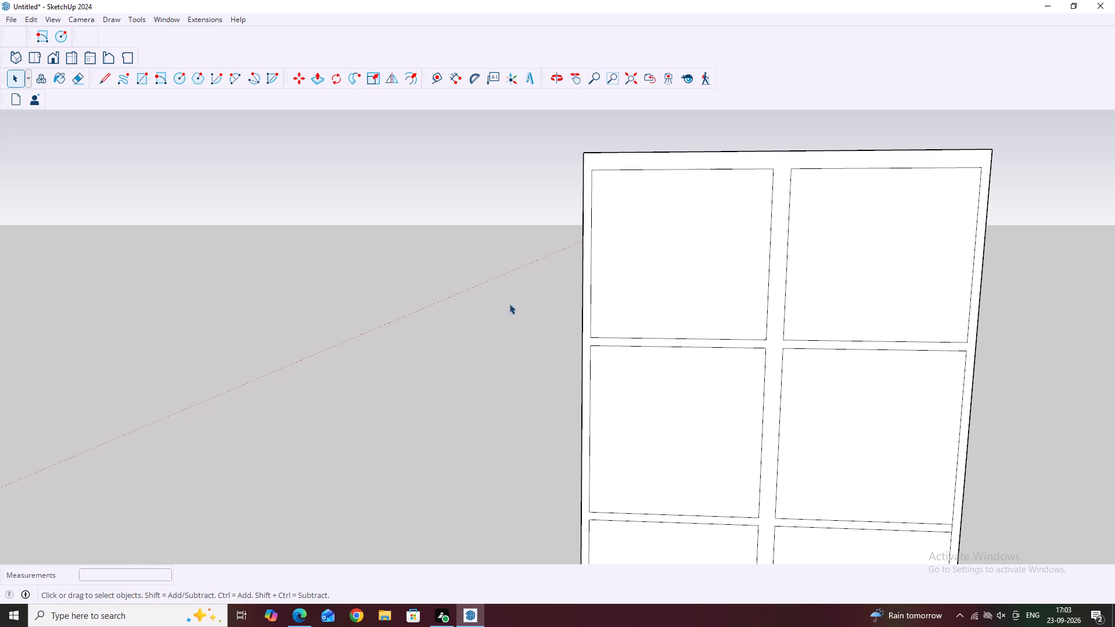
Examine the cabinet front to check whether its frame, divider and shelves form one continuous face.
scroll(532, 272, down, 5)
middle_drag(891, 319, 881, 215)
middle_drag(757, 237, 747, 406)
middle_drag(693, 251, 702, 297)
click(684, 225)
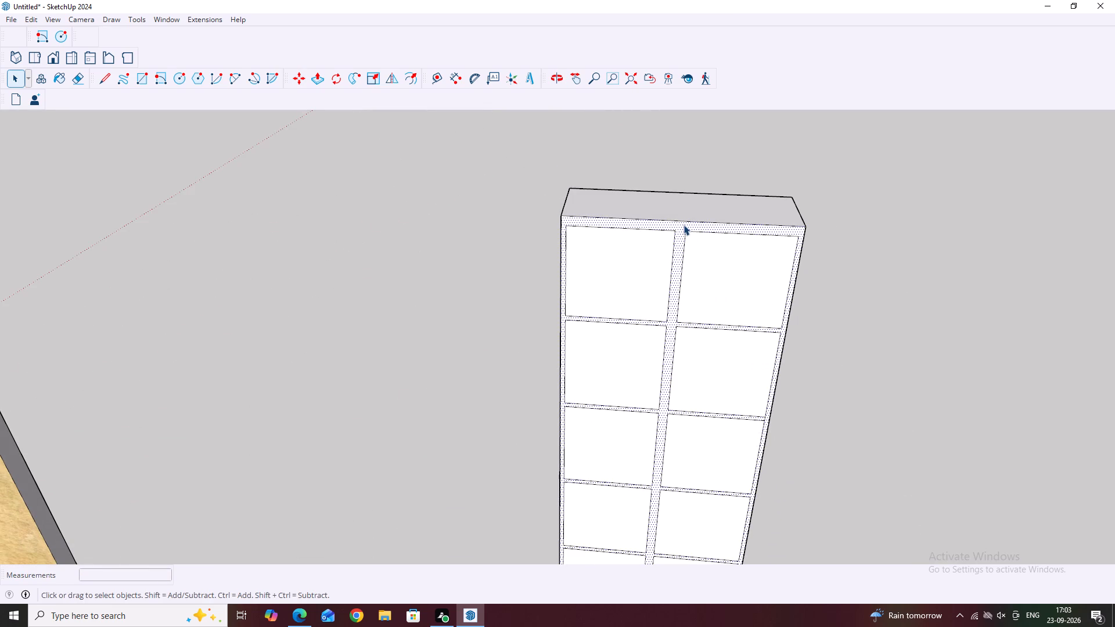
scroll(684, 225, down, 9)
key(Escape)
key(space)
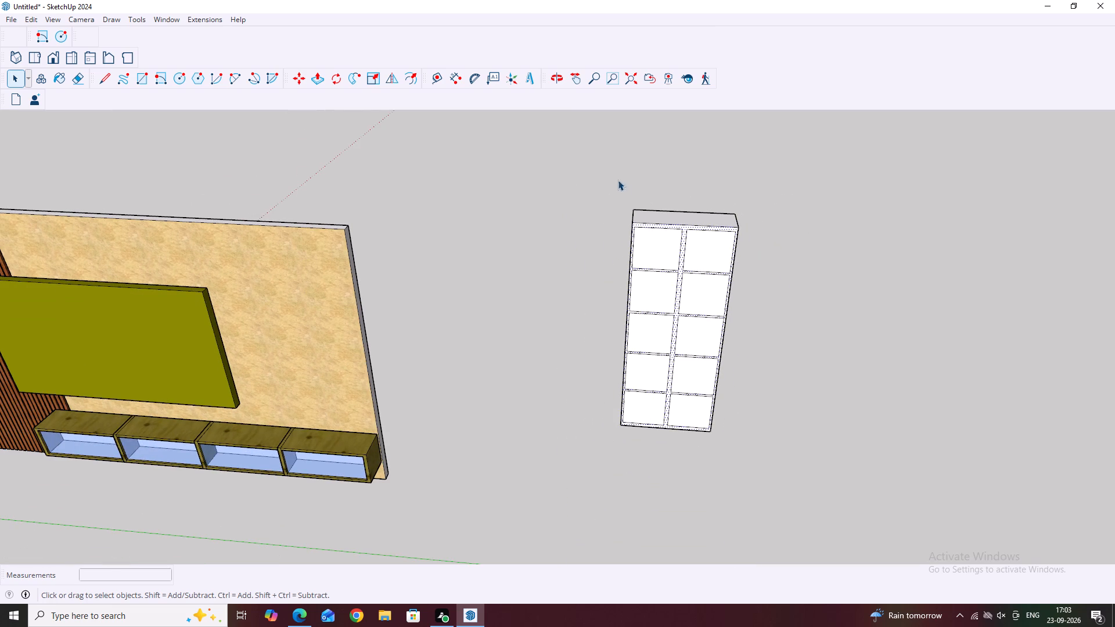
Move the whole shelving cabinet a short distance, keeping it clear of the TV wall.
drag(602, 178, 747, 463)
drag(587, 169, 599, 189)
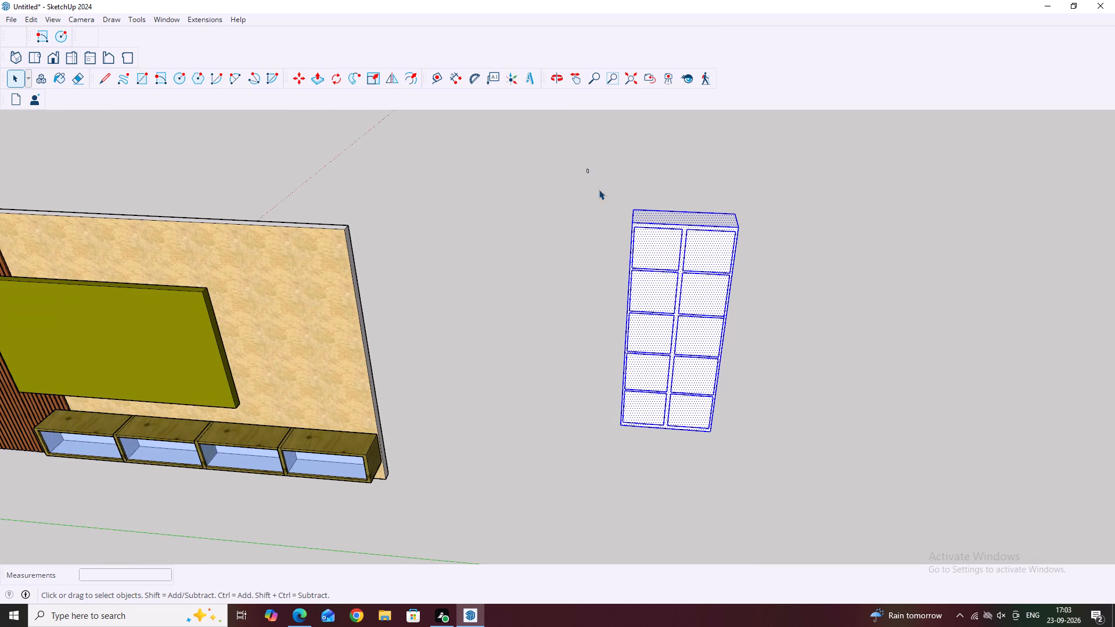
drag(599, 189, 763, 472)
key(m)
scroll(733, 445, up, 9)
click(704, 428)
scroll(708, 413, down, 4)
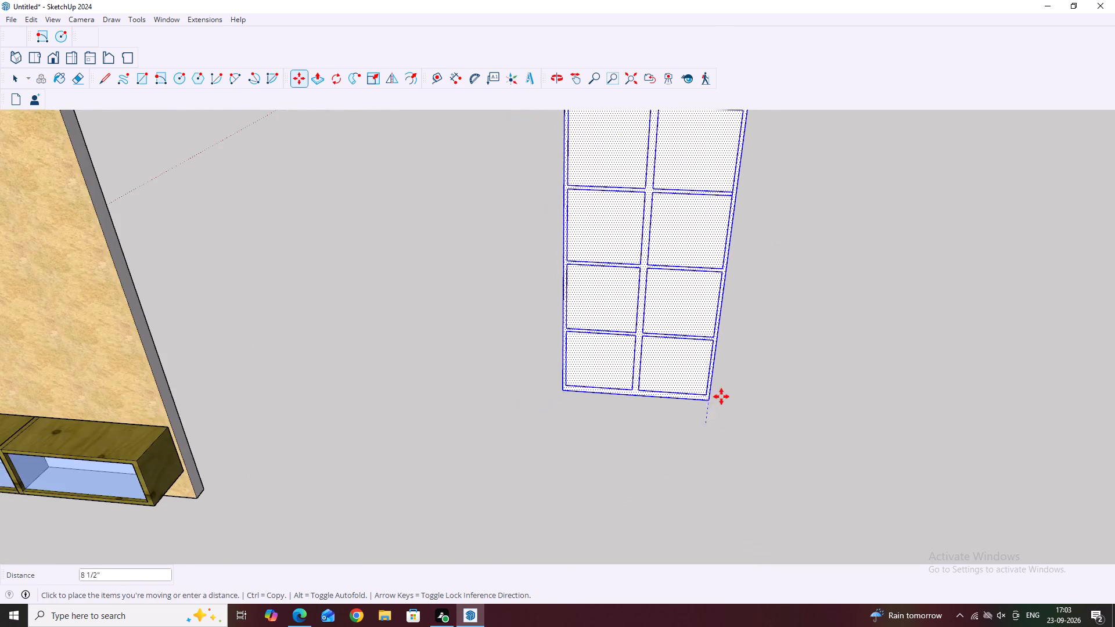
scroll(721, 397, down, 4)
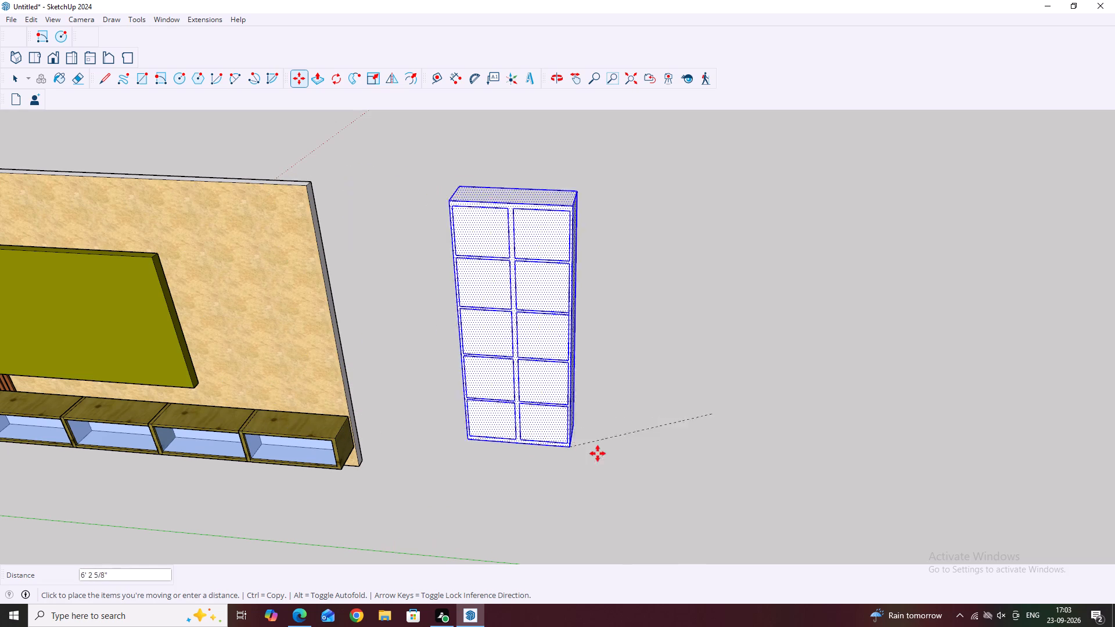
click(700, 455)
key(space)
click(563, 415)
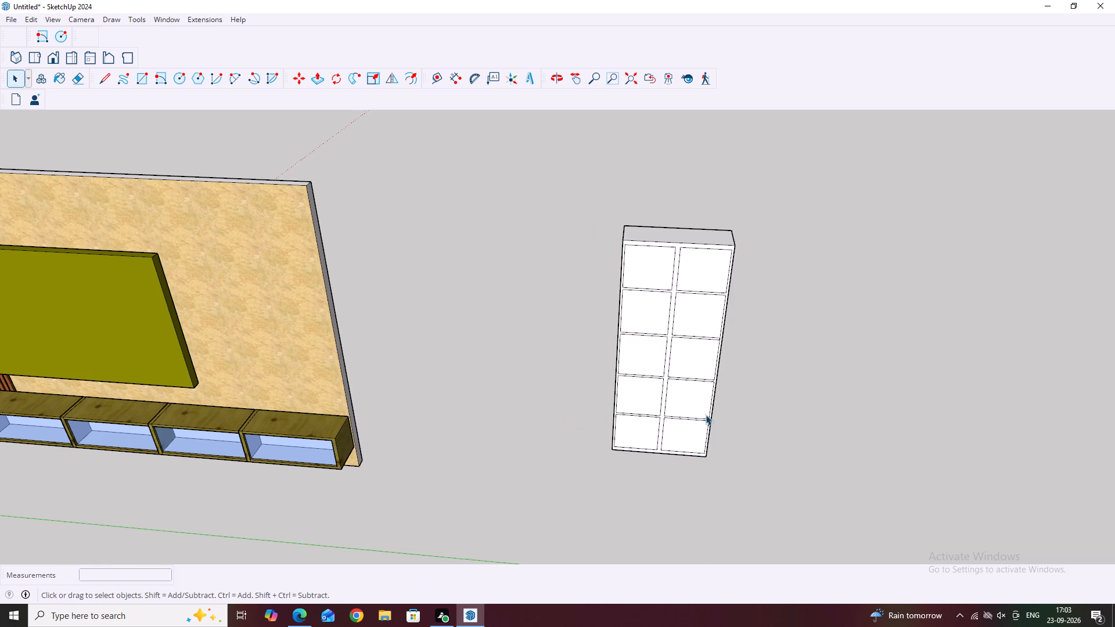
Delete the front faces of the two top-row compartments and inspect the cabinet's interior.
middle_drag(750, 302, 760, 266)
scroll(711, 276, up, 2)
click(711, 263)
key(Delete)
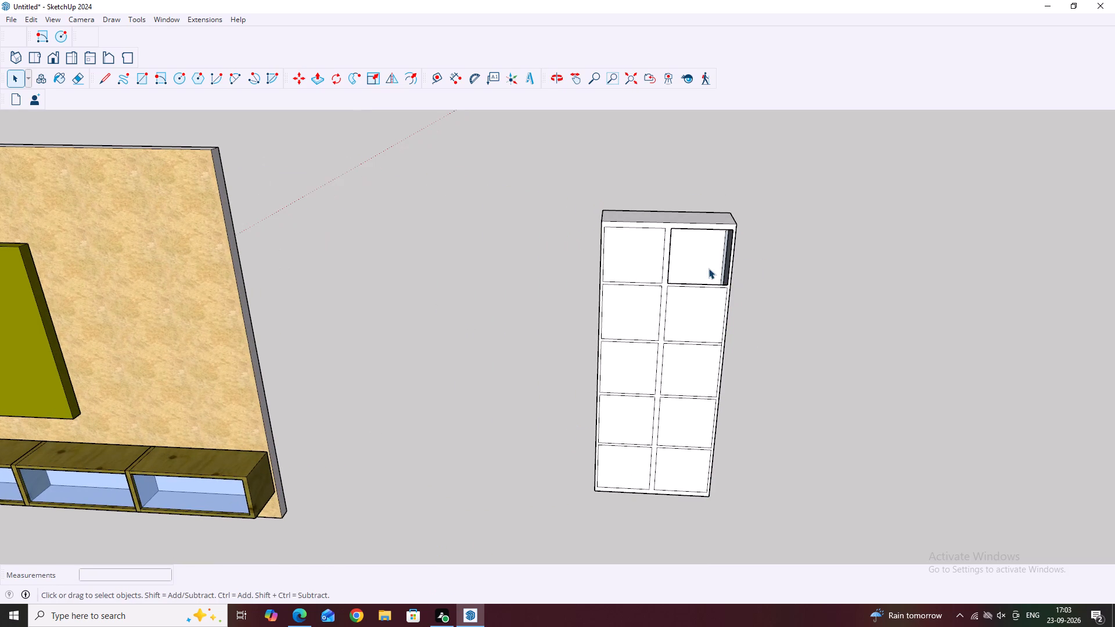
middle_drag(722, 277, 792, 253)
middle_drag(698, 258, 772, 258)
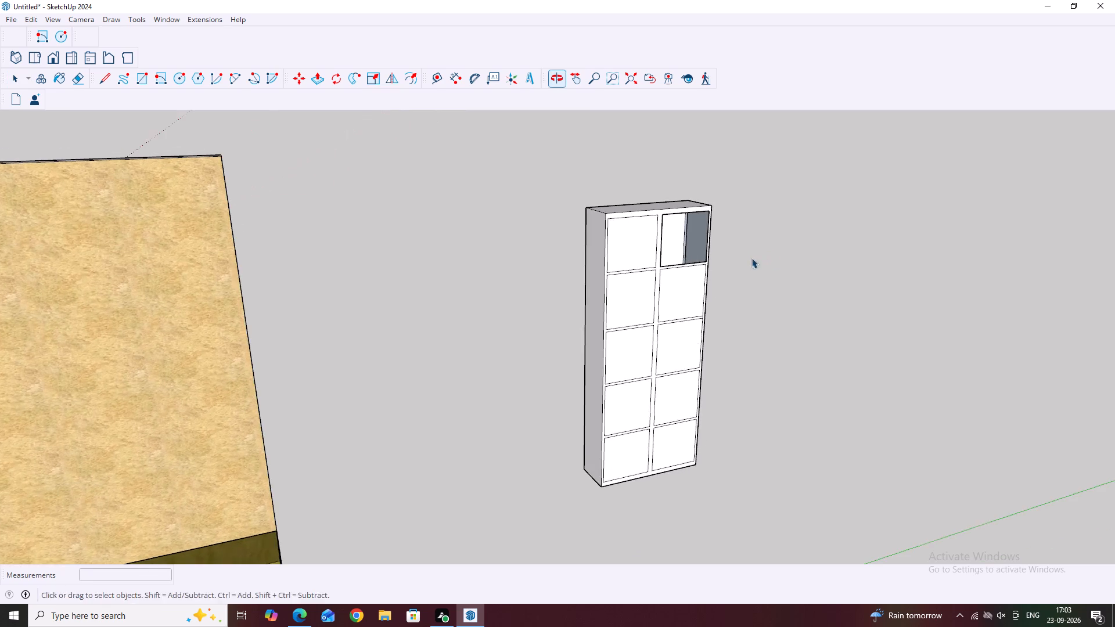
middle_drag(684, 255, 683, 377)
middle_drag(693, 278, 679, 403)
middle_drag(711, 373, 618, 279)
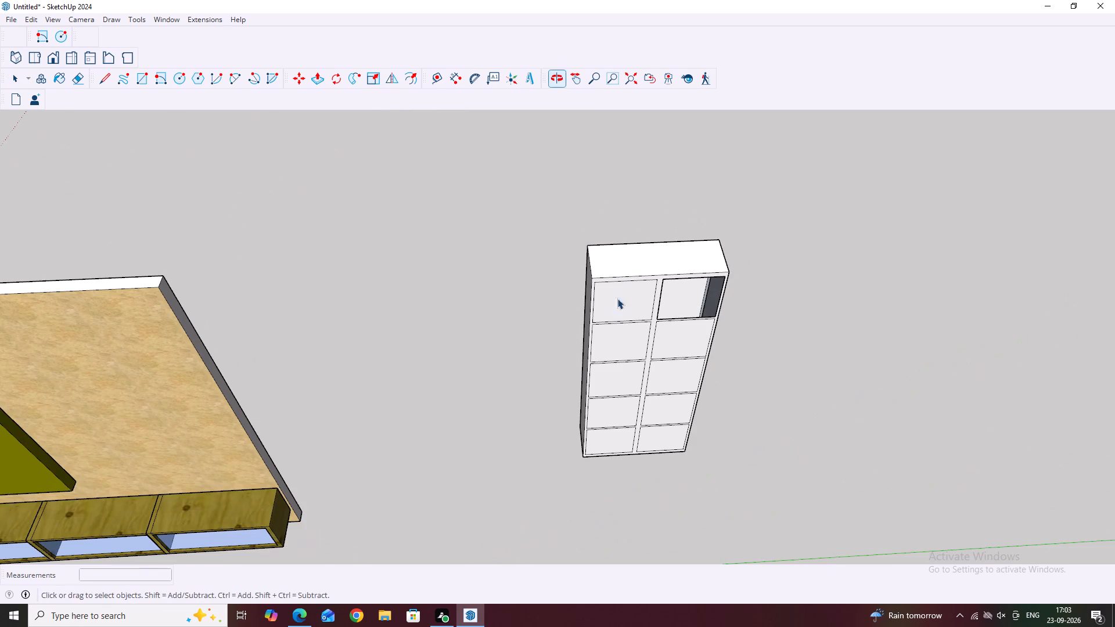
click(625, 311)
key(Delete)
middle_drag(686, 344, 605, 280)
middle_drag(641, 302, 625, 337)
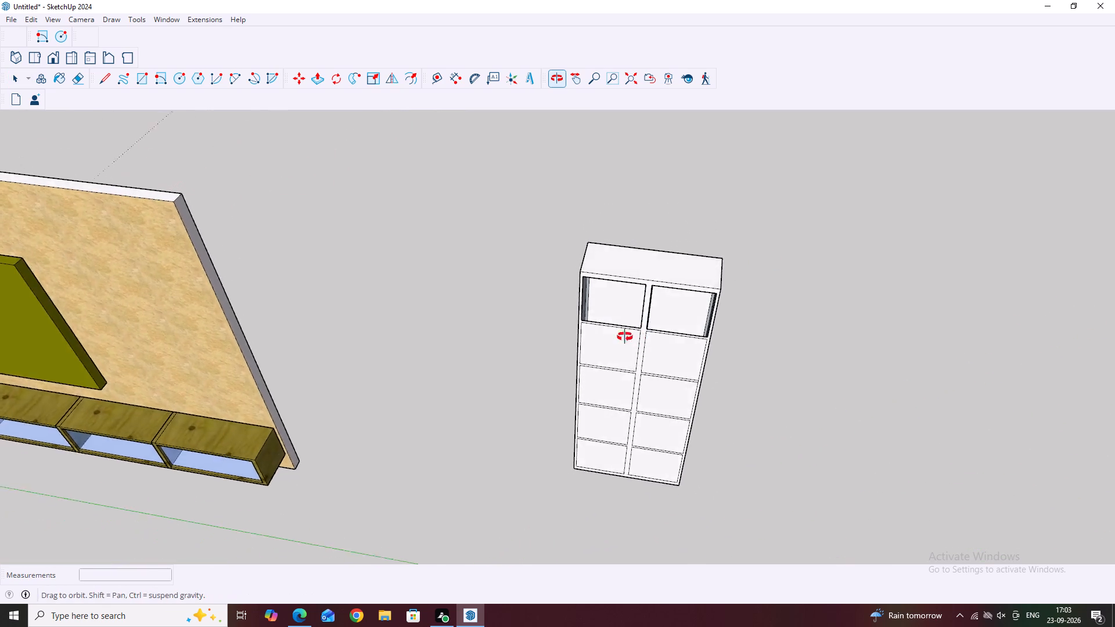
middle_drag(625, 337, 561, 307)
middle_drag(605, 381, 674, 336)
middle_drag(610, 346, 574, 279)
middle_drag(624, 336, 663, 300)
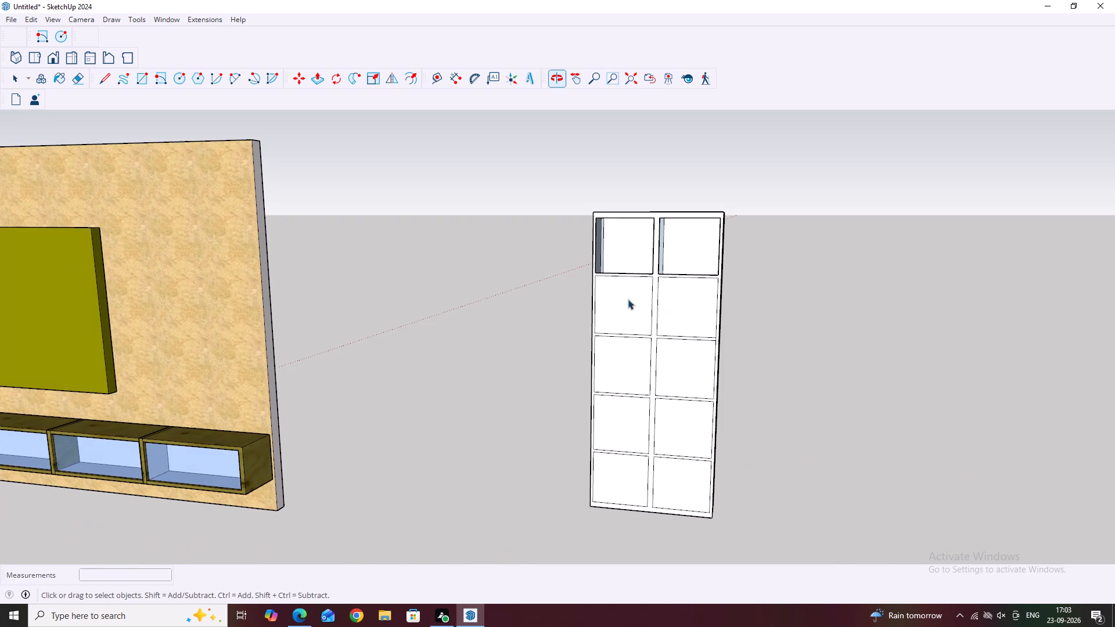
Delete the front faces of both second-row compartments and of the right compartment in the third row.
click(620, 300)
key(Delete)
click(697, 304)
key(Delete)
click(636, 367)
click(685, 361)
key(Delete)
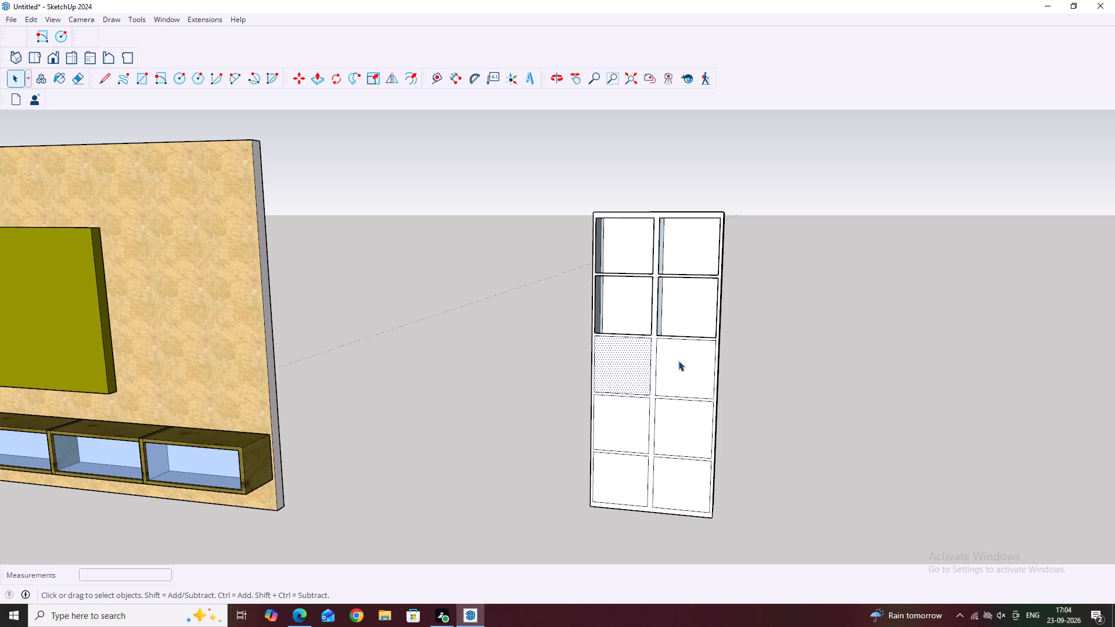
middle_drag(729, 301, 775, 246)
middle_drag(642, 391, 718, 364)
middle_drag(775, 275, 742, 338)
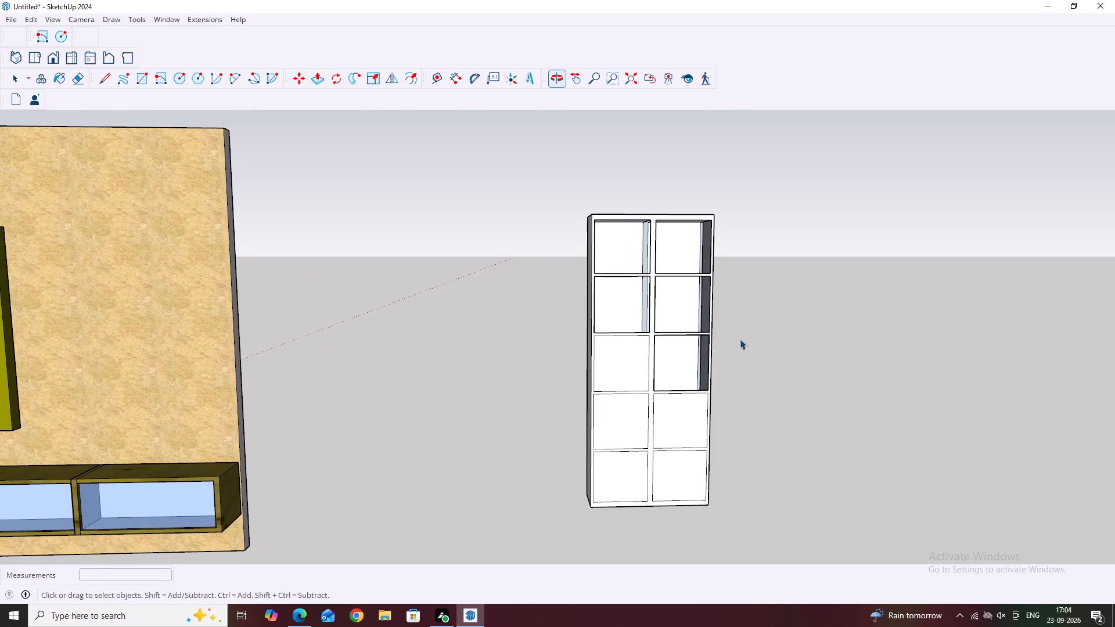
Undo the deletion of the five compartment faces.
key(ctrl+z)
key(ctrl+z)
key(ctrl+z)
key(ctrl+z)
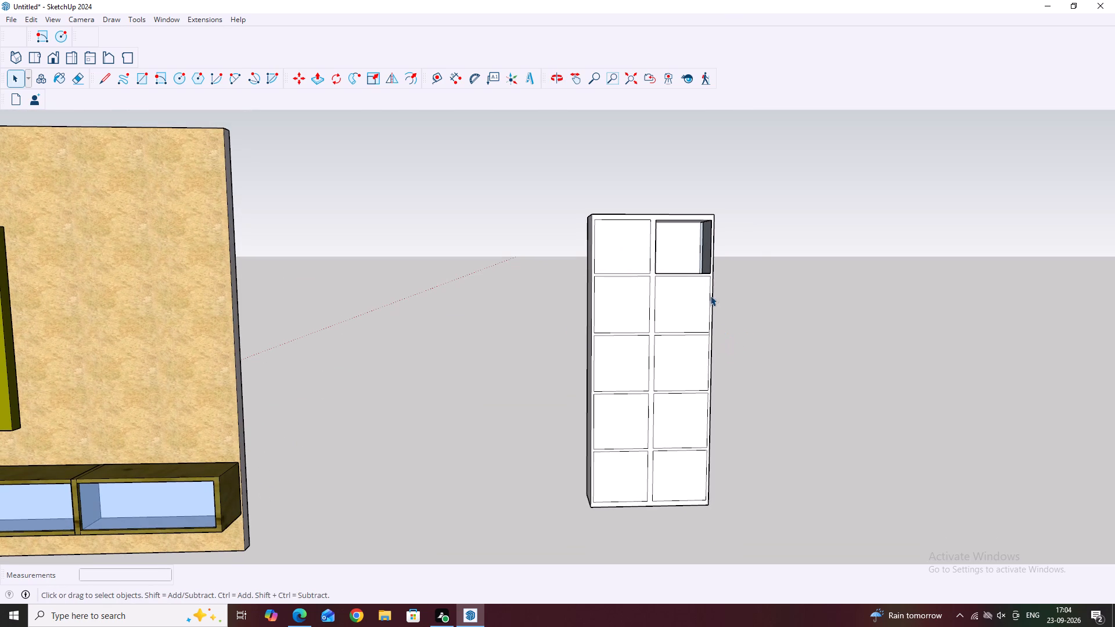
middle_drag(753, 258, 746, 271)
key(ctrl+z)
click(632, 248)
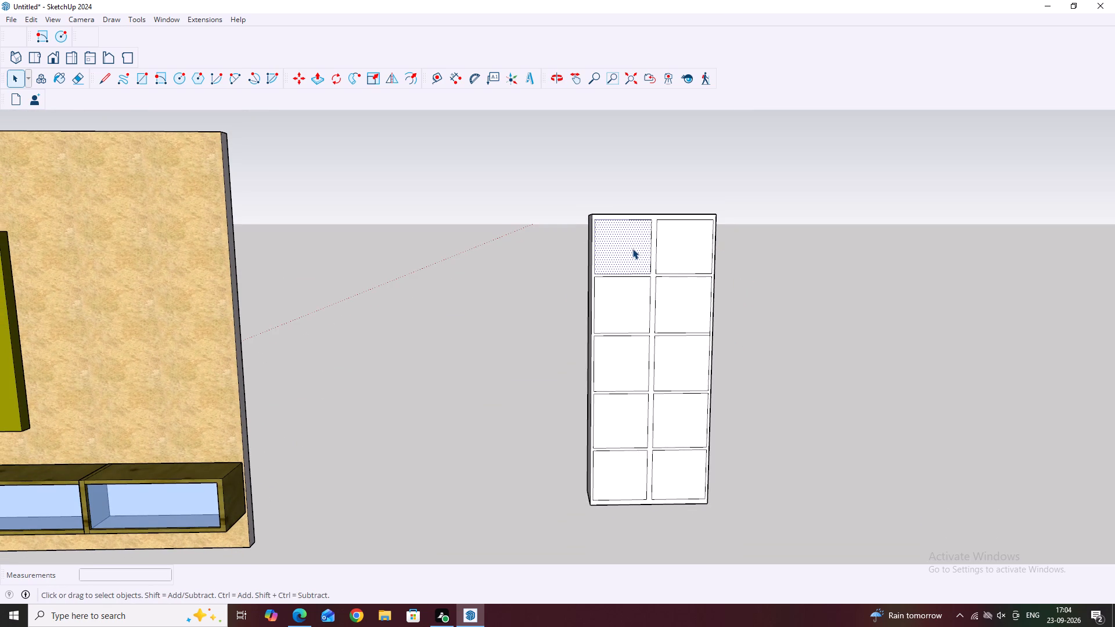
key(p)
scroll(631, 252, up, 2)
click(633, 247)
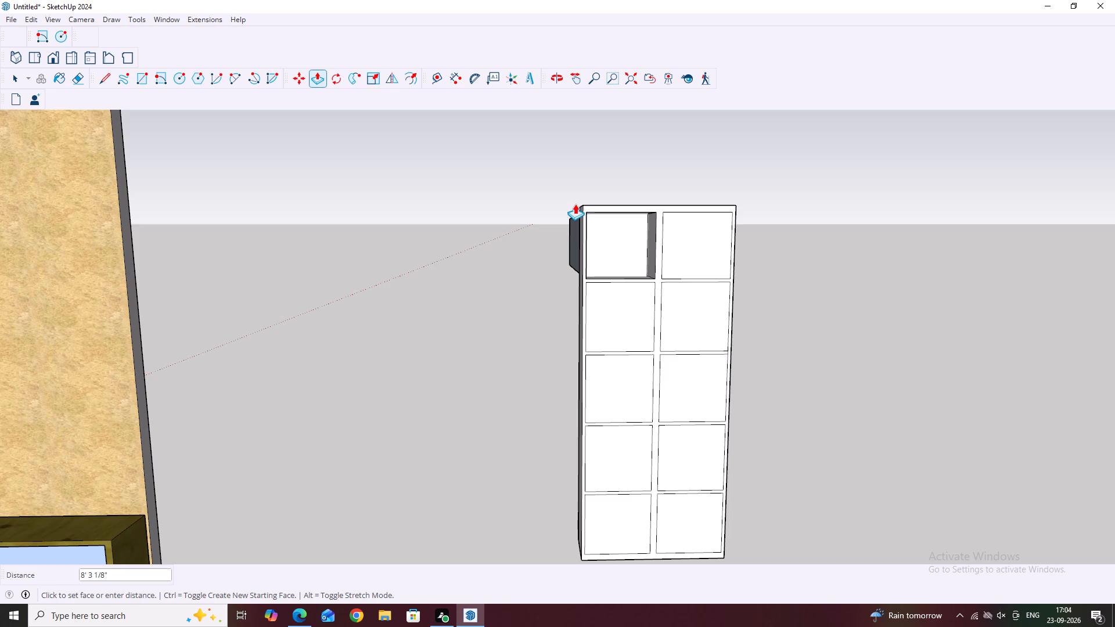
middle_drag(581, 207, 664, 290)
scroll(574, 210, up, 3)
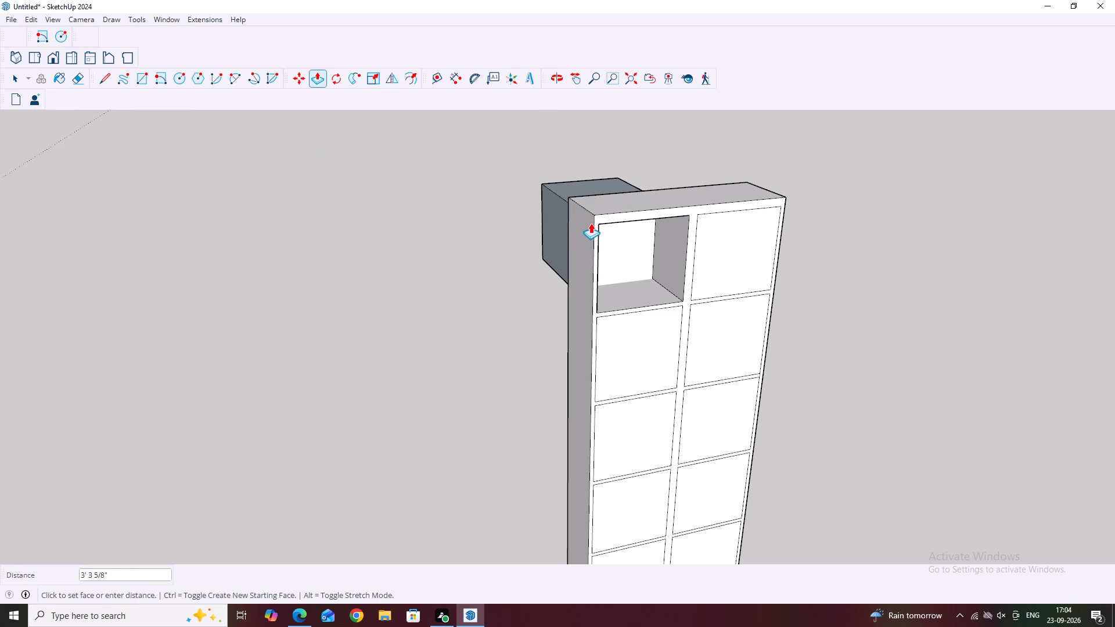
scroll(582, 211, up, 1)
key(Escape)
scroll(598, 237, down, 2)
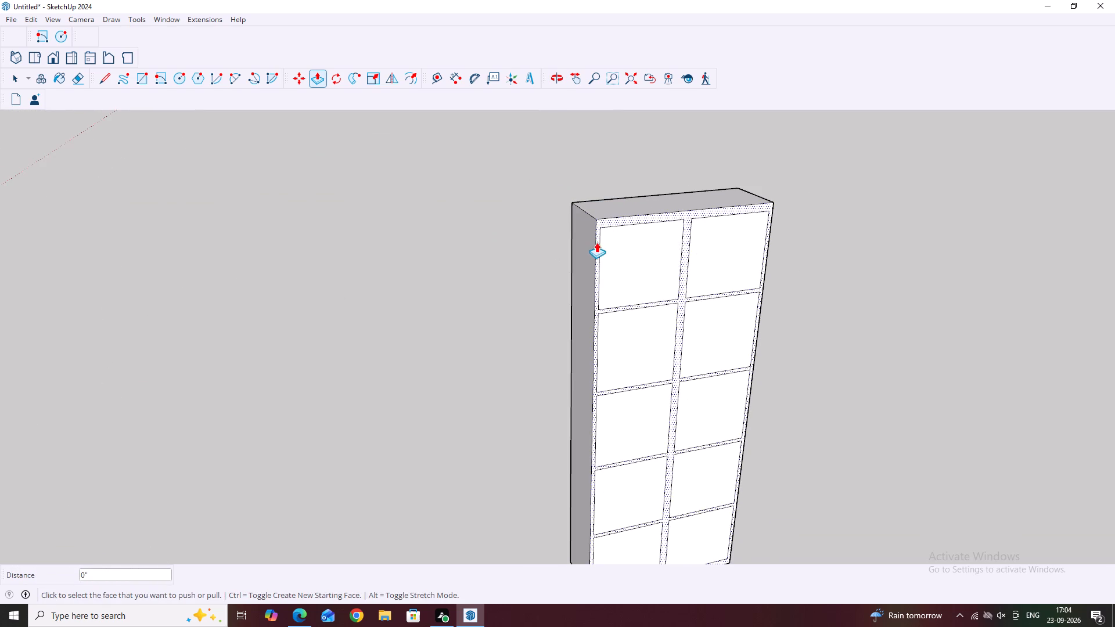
Offset the outline of the shelving cabinet's top face inward by 1".
key(space)
middle_drag(599, 247, 741, 315)
middle_drag(583, 240, 642, 251)
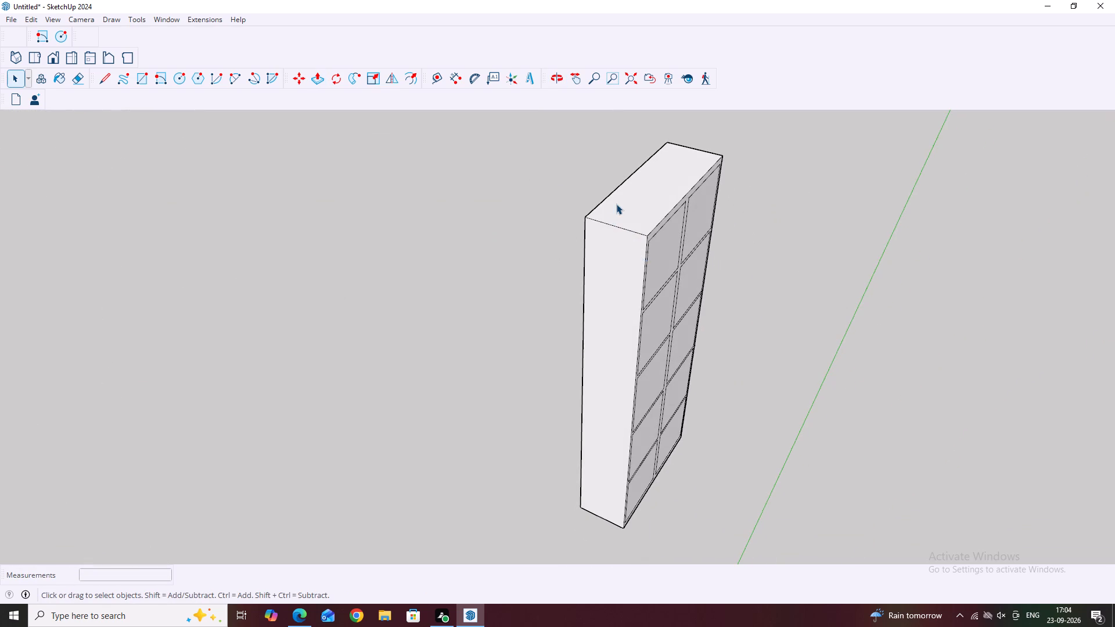
click(606, 201)
click(612, 209)
key(f)
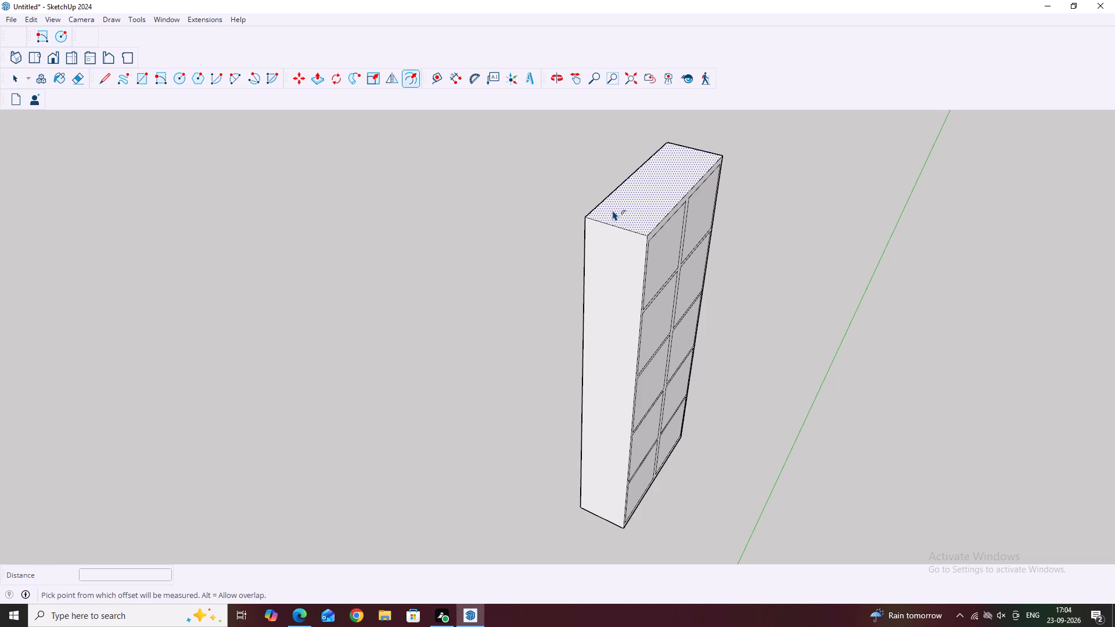
click(613, 210)
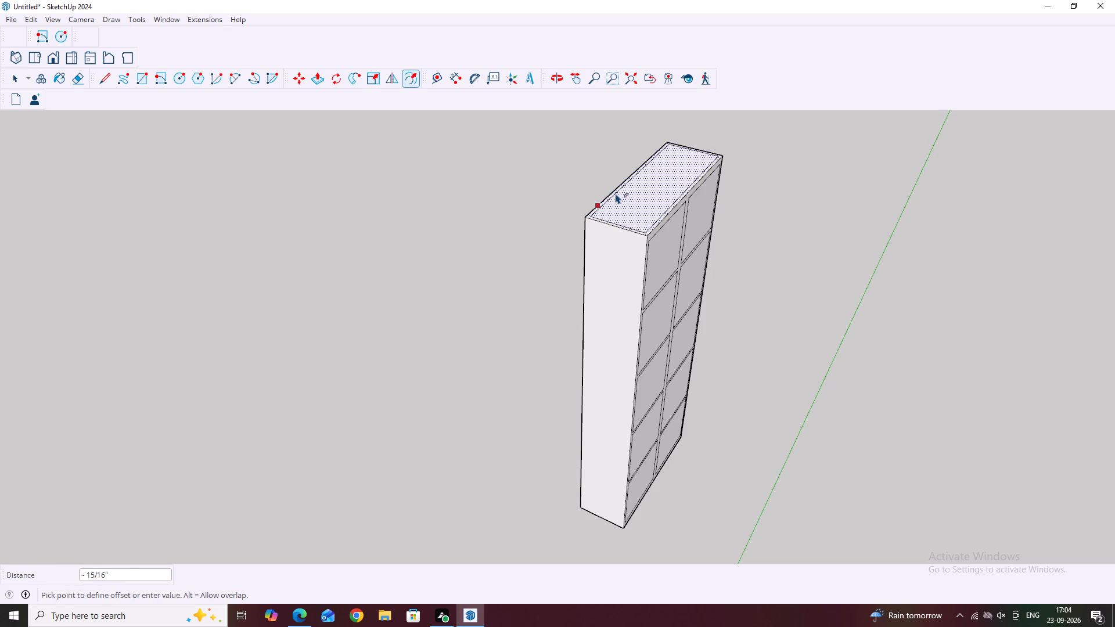
key(1)
key(shift+quotedbl)
key(Return)
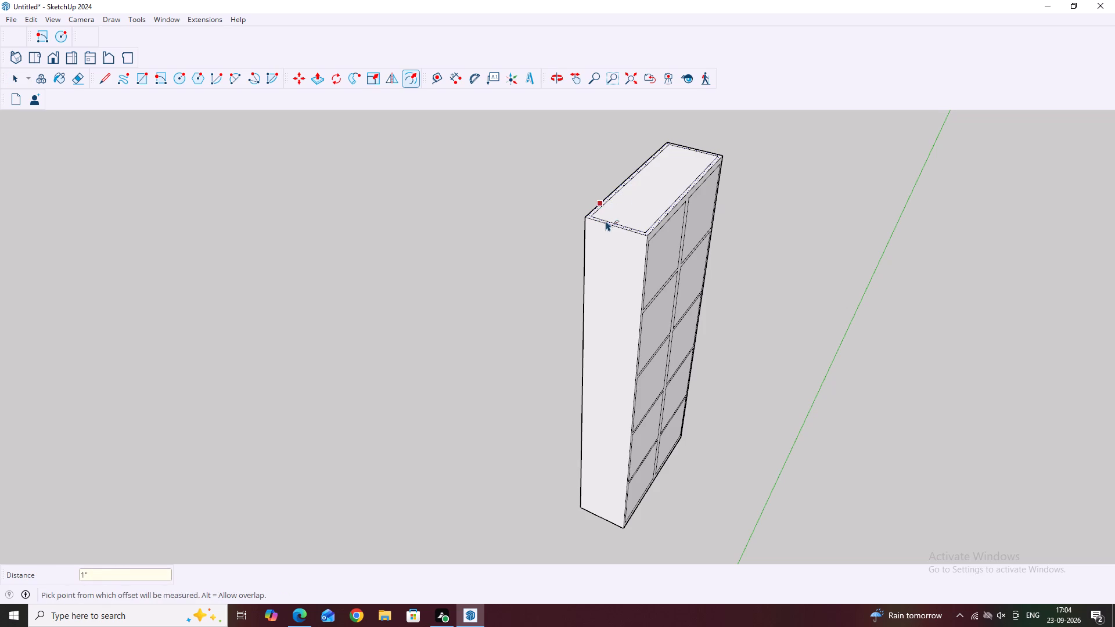
key(Escape)
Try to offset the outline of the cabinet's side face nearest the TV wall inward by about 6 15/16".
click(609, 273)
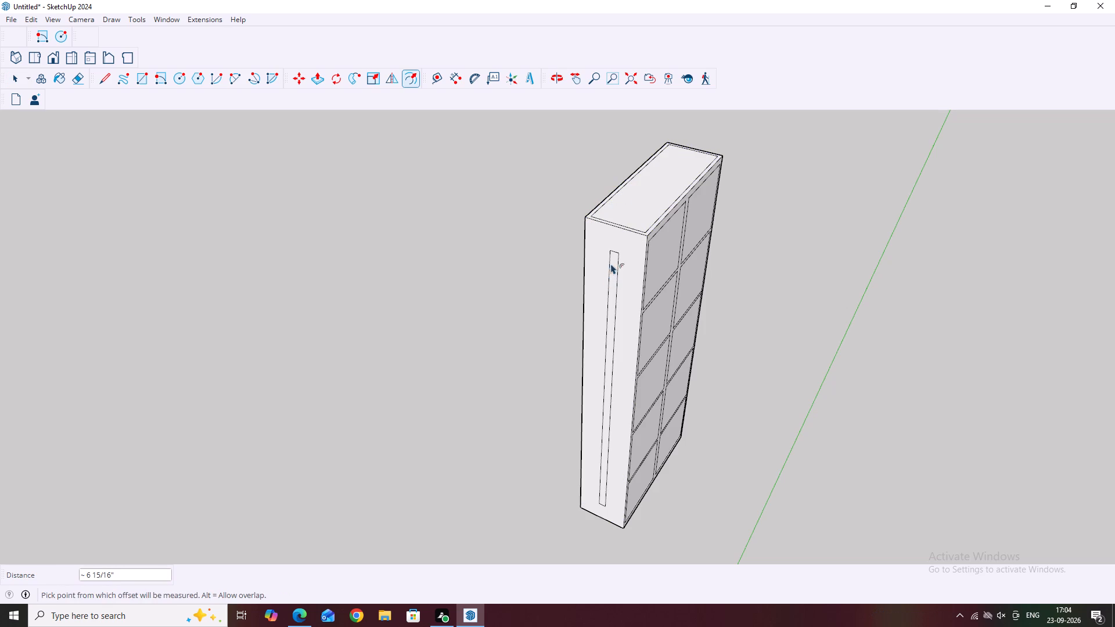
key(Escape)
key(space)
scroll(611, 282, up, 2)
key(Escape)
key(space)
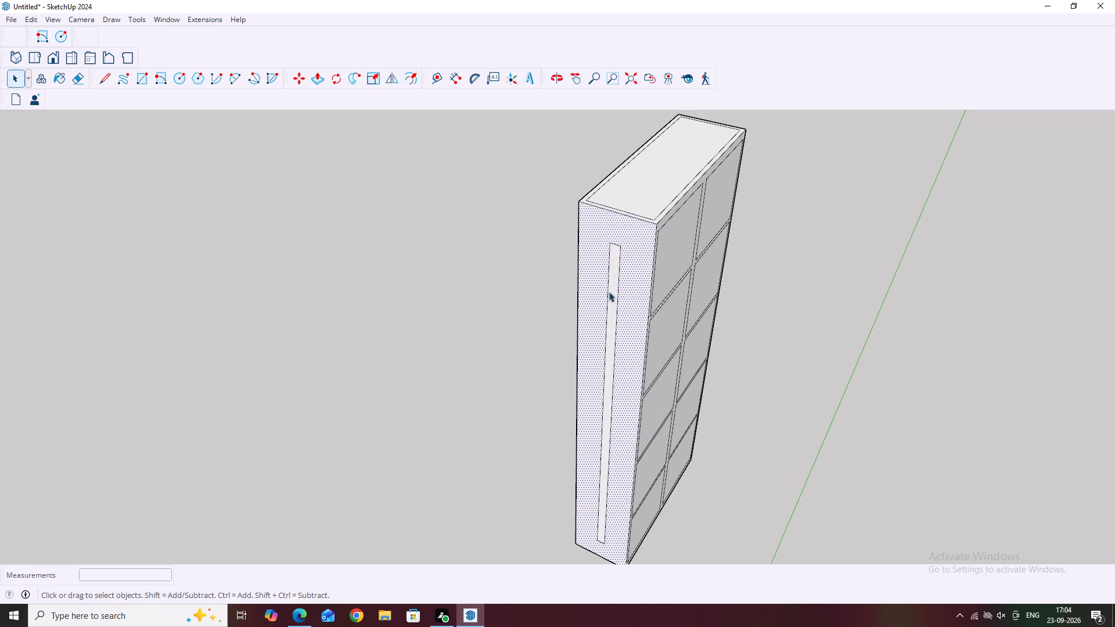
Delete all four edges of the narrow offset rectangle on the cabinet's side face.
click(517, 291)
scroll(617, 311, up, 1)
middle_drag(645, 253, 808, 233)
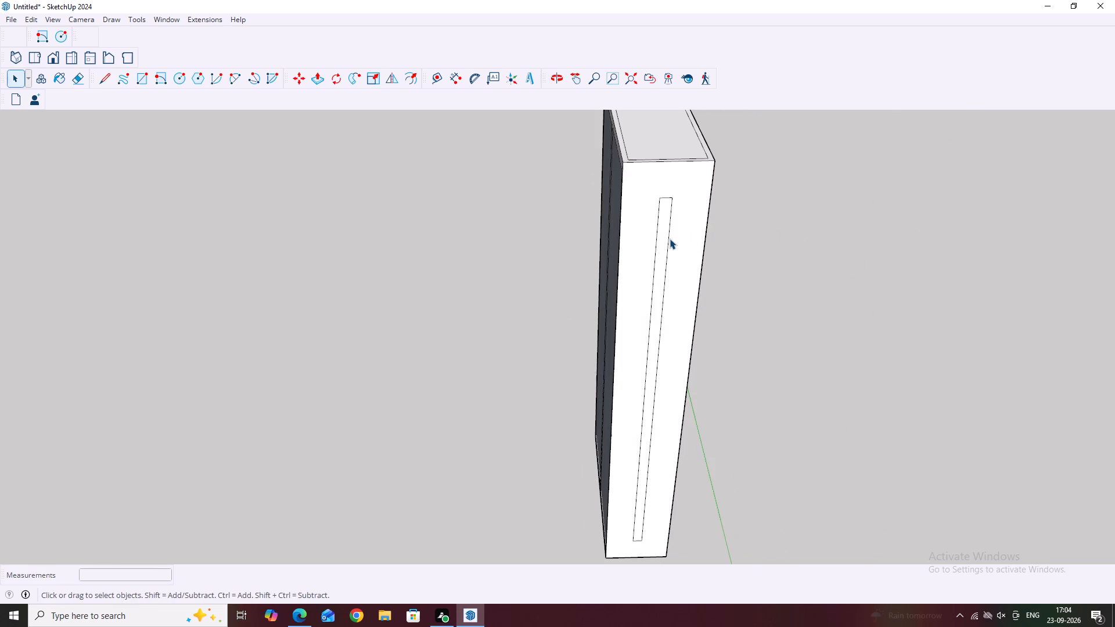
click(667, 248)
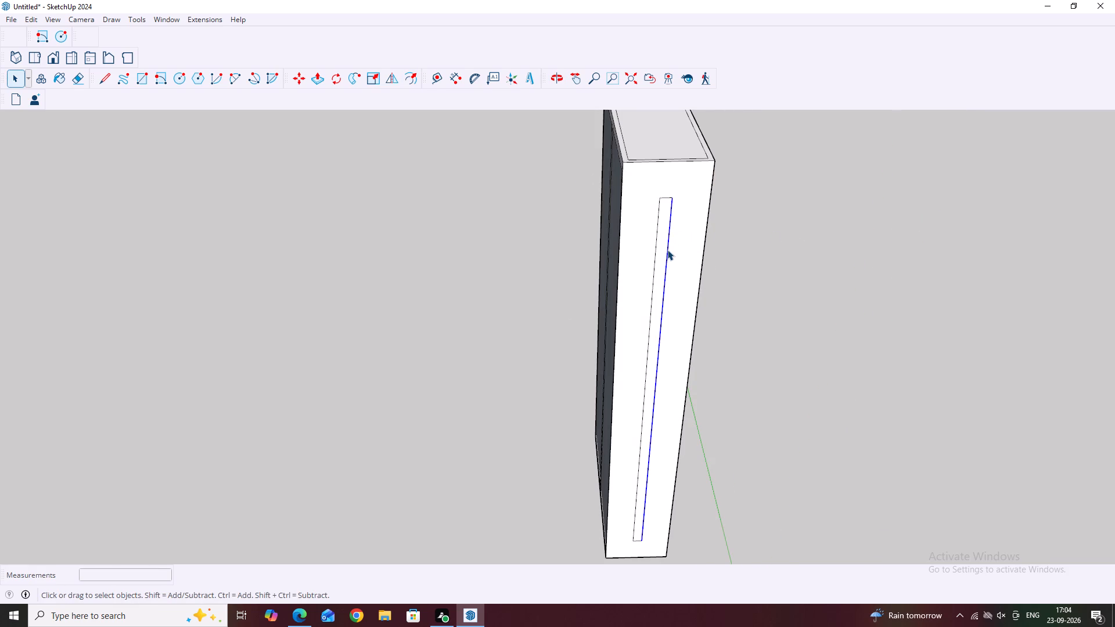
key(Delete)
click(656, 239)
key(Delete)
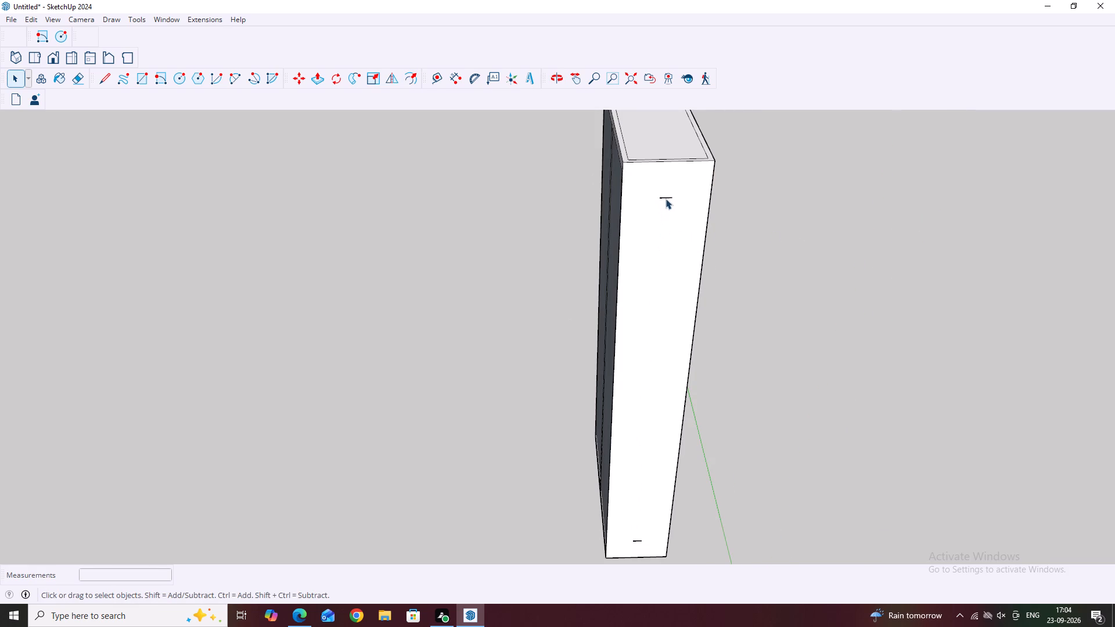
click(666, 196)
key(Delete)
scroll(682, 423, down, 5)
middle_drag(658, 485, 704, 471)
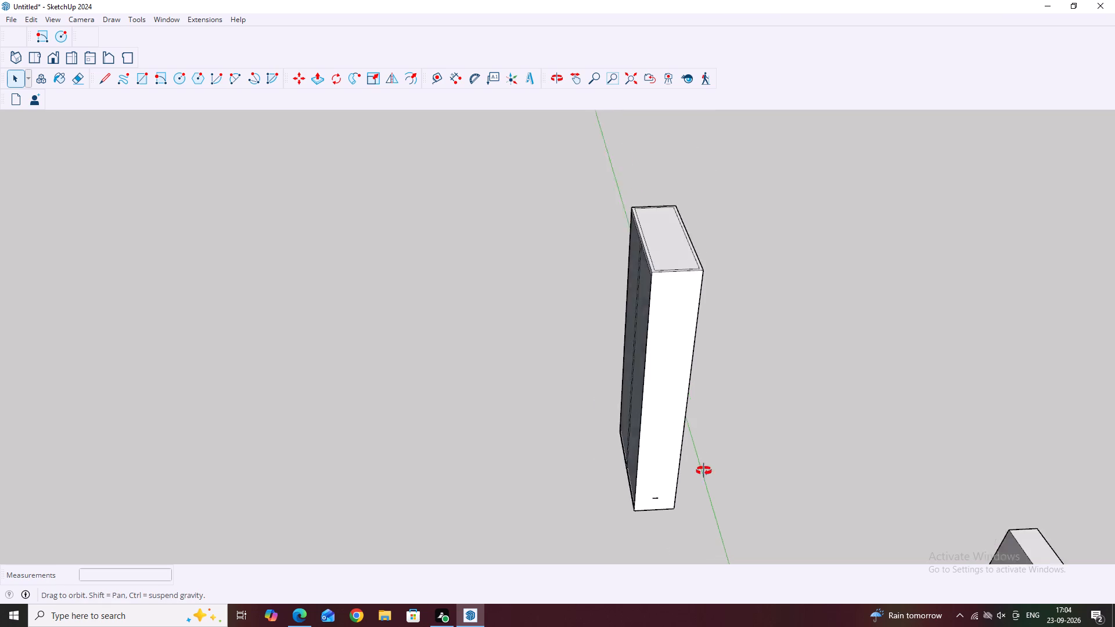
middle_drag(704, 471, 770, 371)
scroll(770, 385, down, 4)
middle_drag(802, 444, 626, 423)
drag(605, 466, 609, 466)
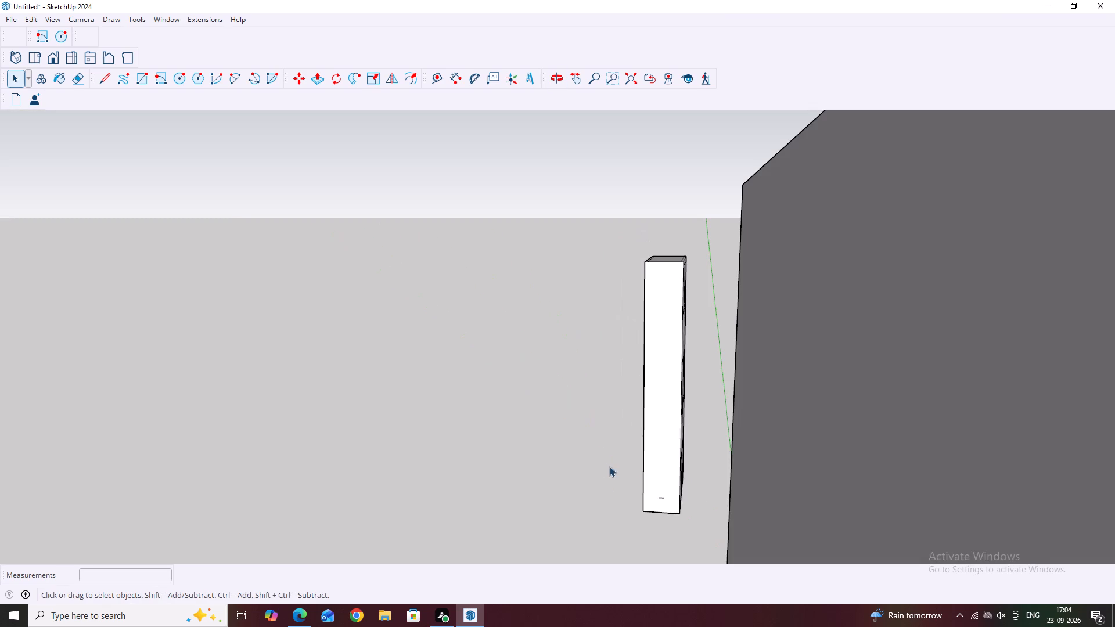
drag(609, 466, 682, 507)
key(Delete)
Examine the cabinet's front grid and top next to the TV wall from several angles.
scroll(671, 379, down, 4)
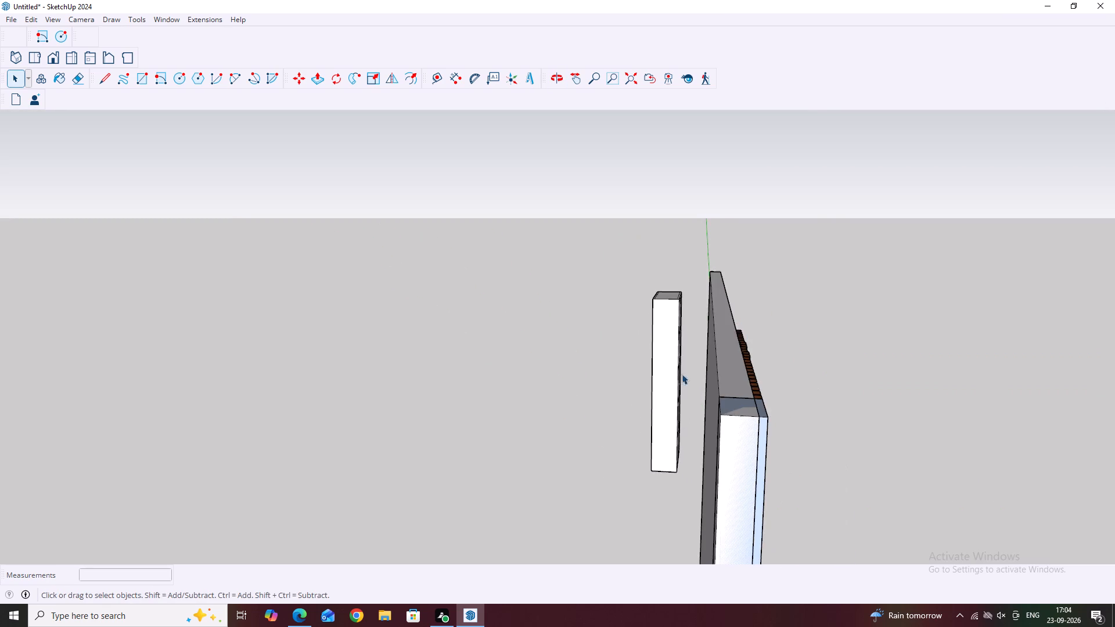
middle_drag(829, 334, 637, 360)
middle_drag(848, 400, 769, 374)
middle_drag(894, 373, 885, 371)
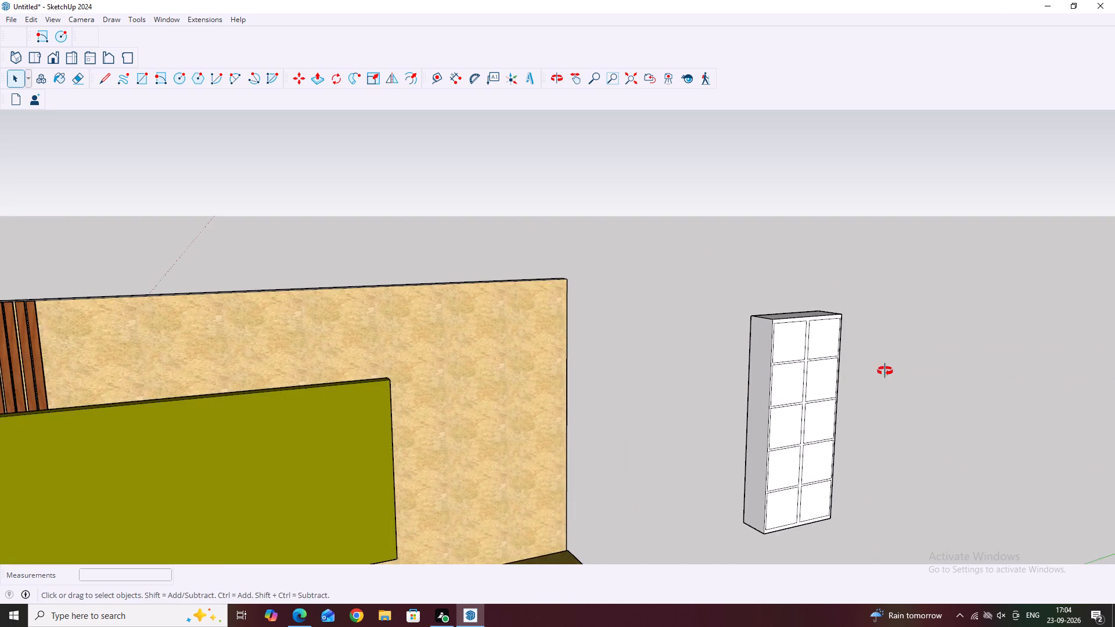
middle_drag(885, 371, 807, 356)
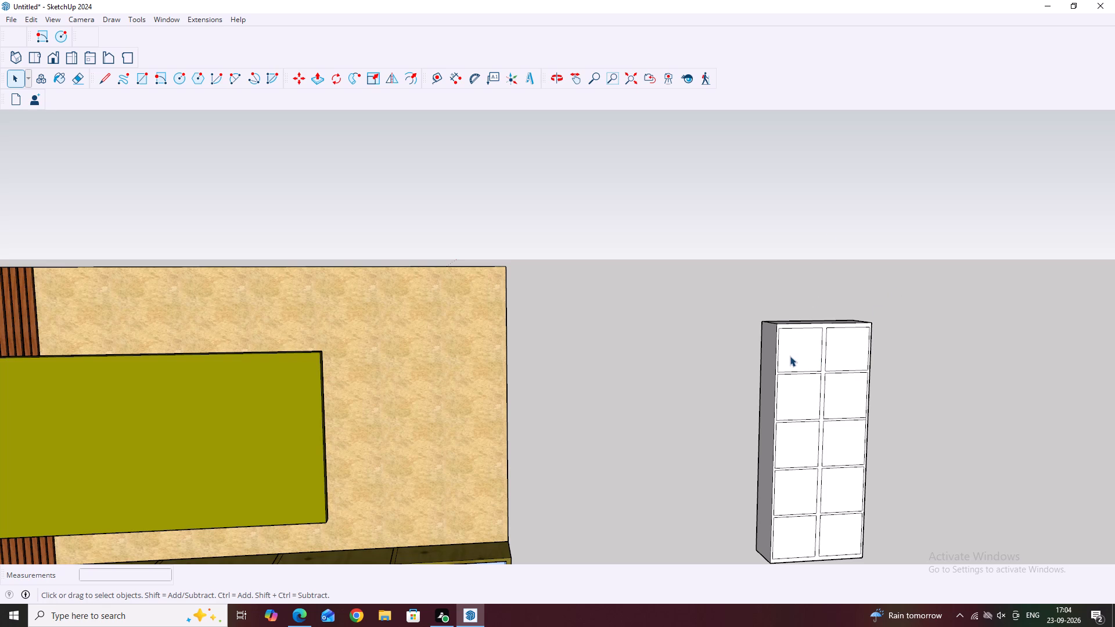
middle_drag(876, 402, 846, 313)
scroll(811, 289, down, 6)
scroll(631, 225, down, 4)
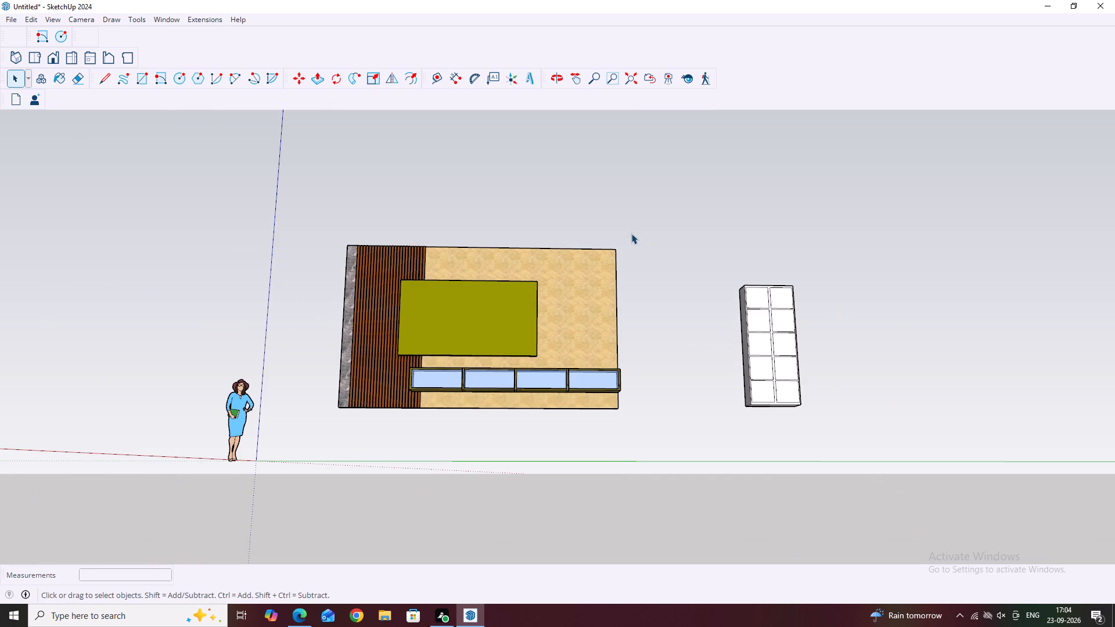
middle_drag(823, 273, 829, 386)
middle_drag(839, 273, 798, 352)
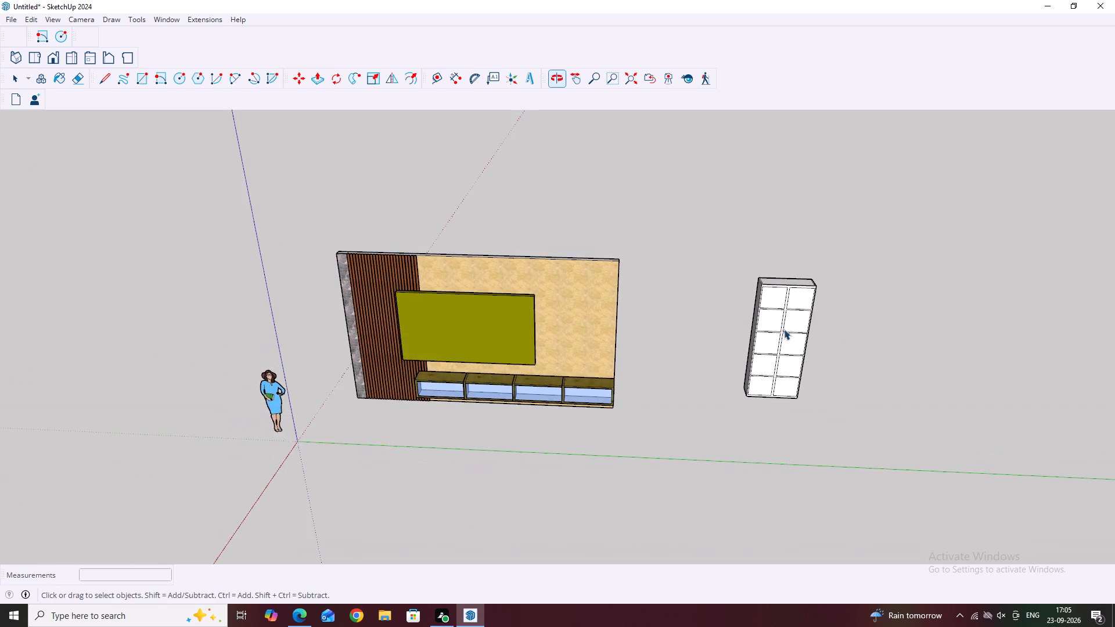
scroll(778, 312, up, 2)
middle_drag(884, 295, 824, 309)
scroll(806, 315, up, 8)
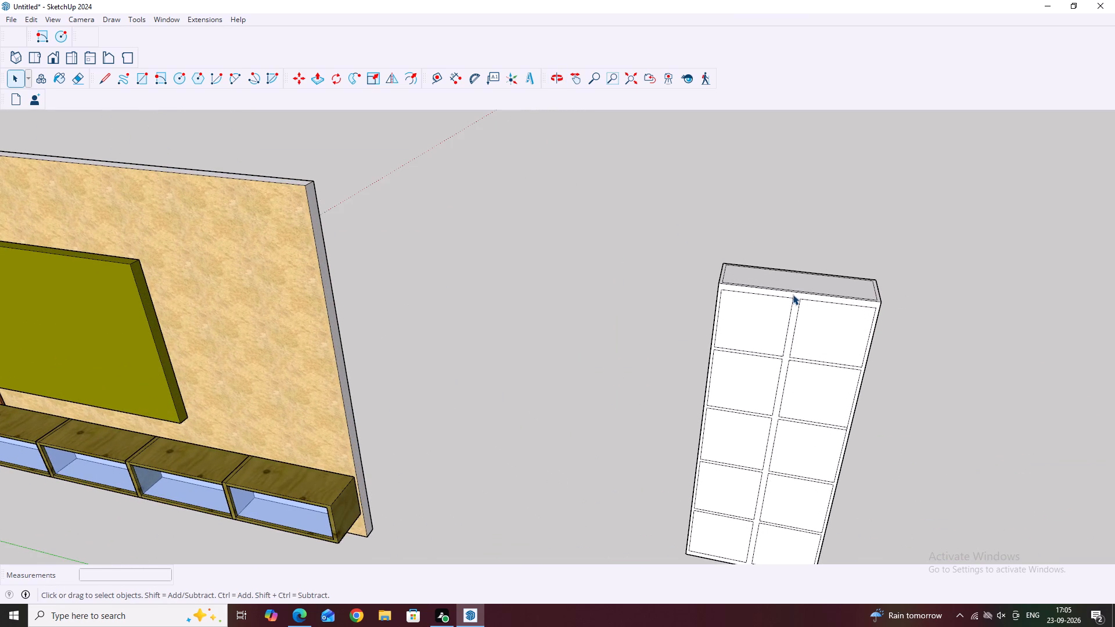
click(793, 294)
click(793, 297)
scroll(795, 298, up, 5)
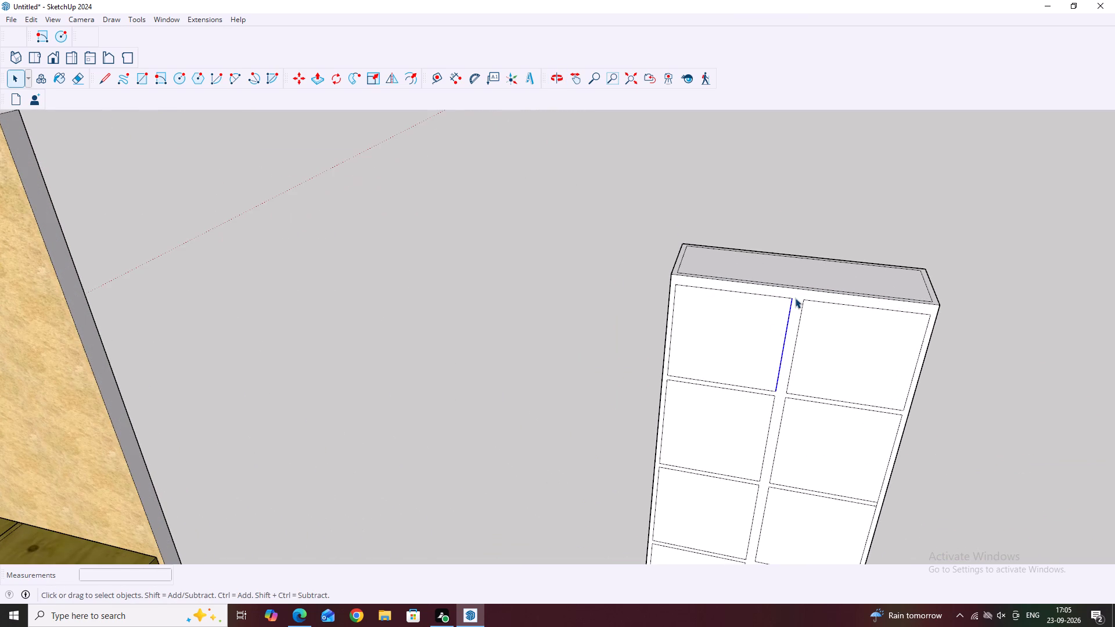
scroll(570, 351, down, 3)
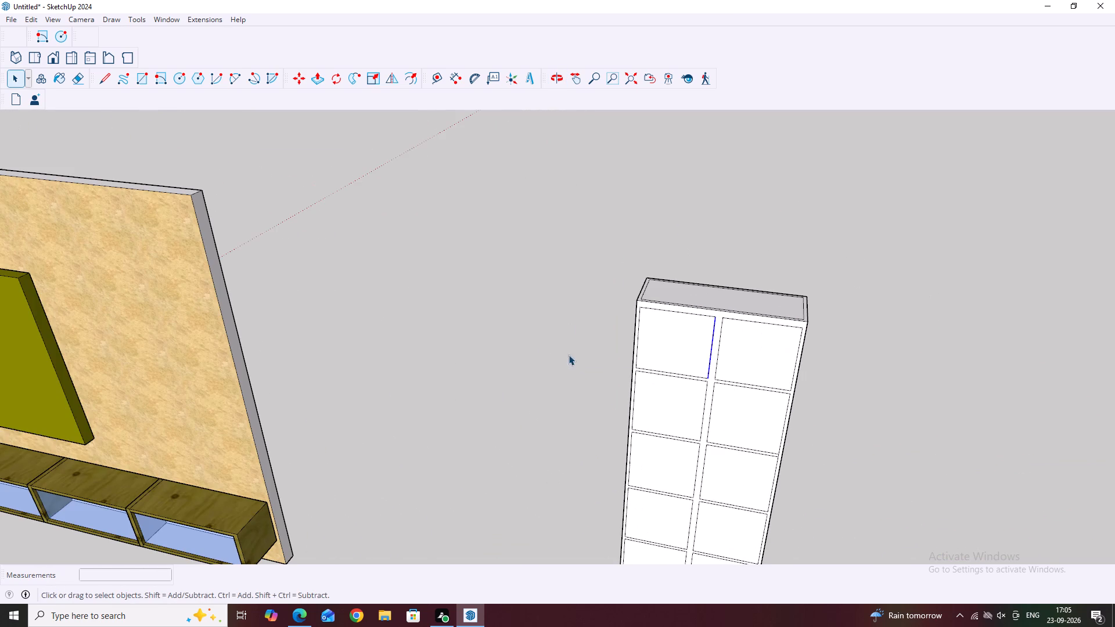
click(494, 323)
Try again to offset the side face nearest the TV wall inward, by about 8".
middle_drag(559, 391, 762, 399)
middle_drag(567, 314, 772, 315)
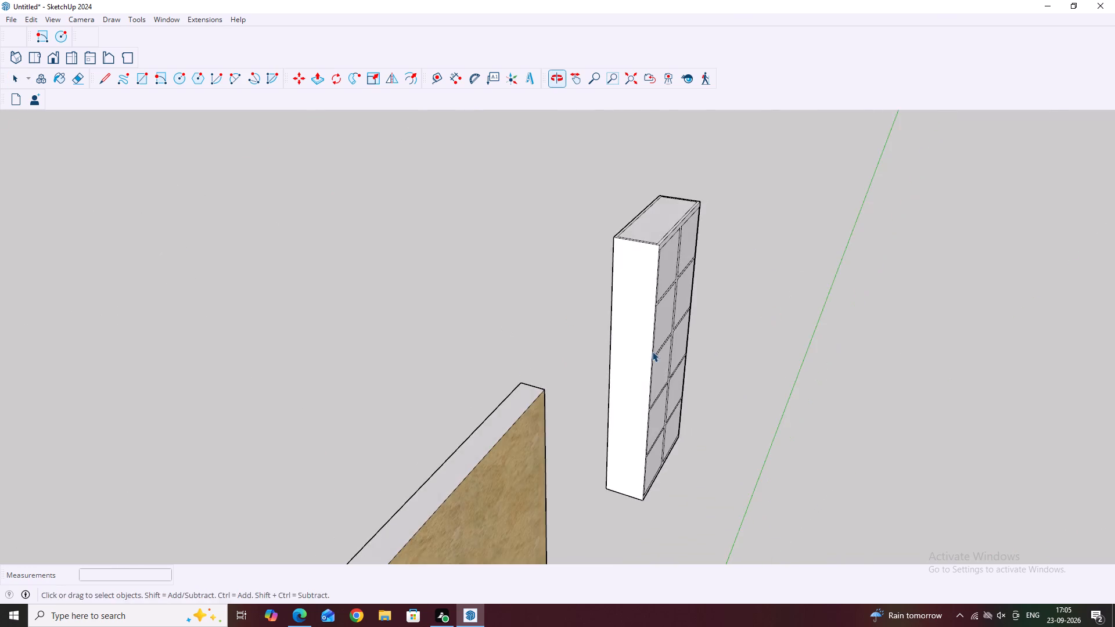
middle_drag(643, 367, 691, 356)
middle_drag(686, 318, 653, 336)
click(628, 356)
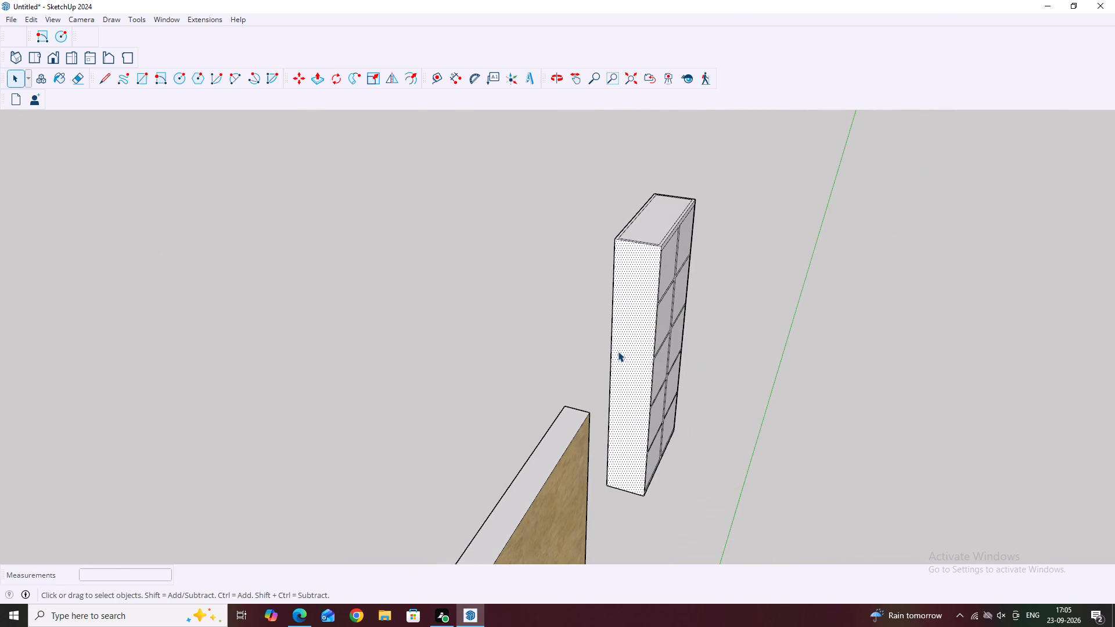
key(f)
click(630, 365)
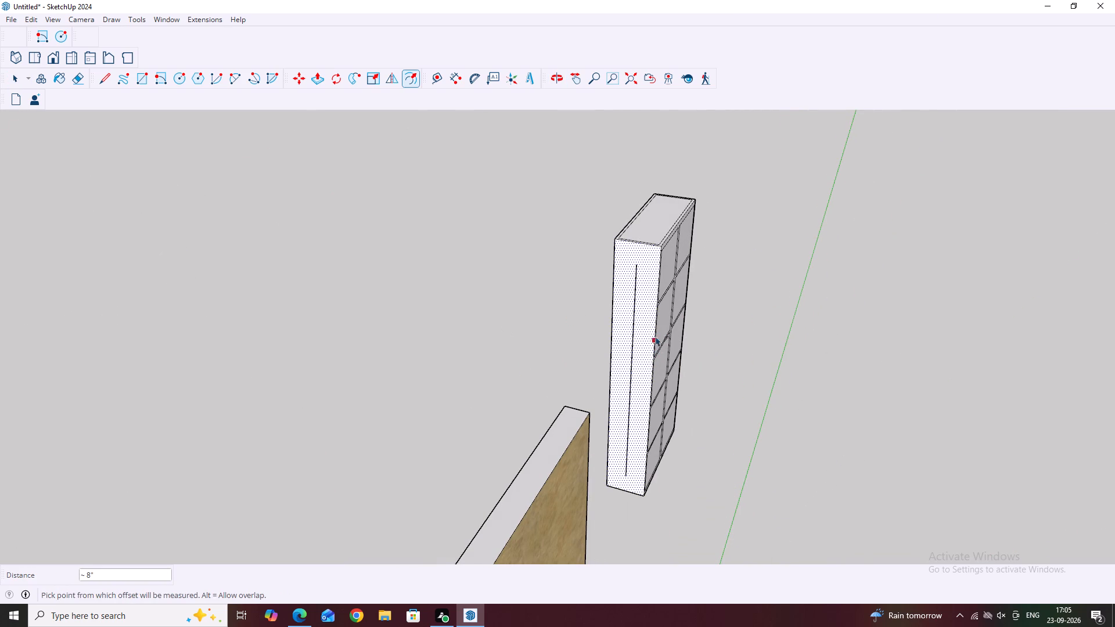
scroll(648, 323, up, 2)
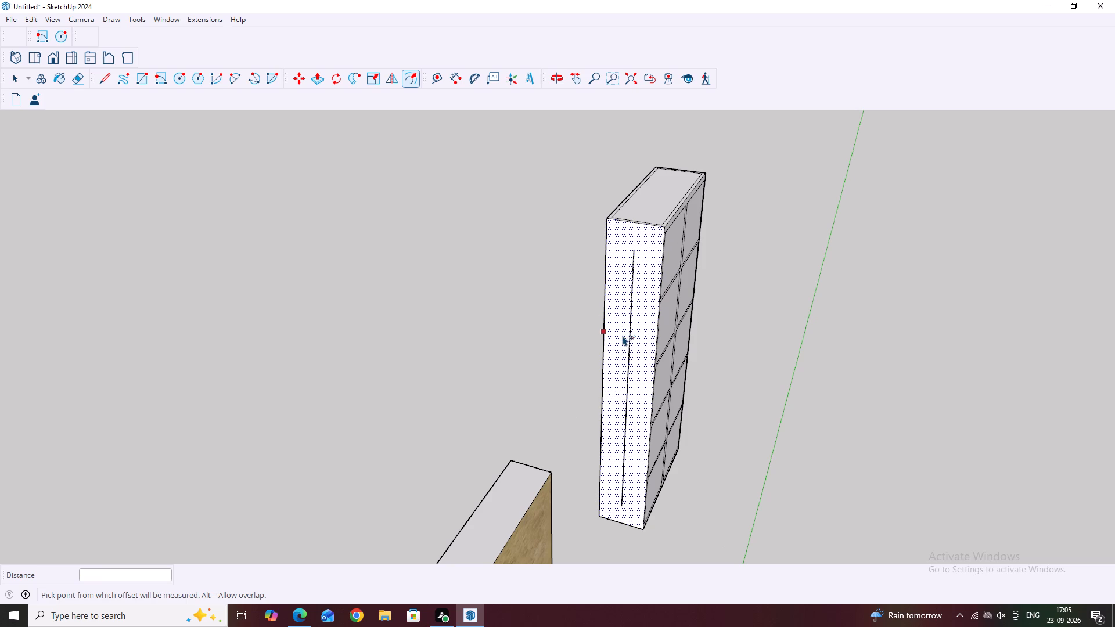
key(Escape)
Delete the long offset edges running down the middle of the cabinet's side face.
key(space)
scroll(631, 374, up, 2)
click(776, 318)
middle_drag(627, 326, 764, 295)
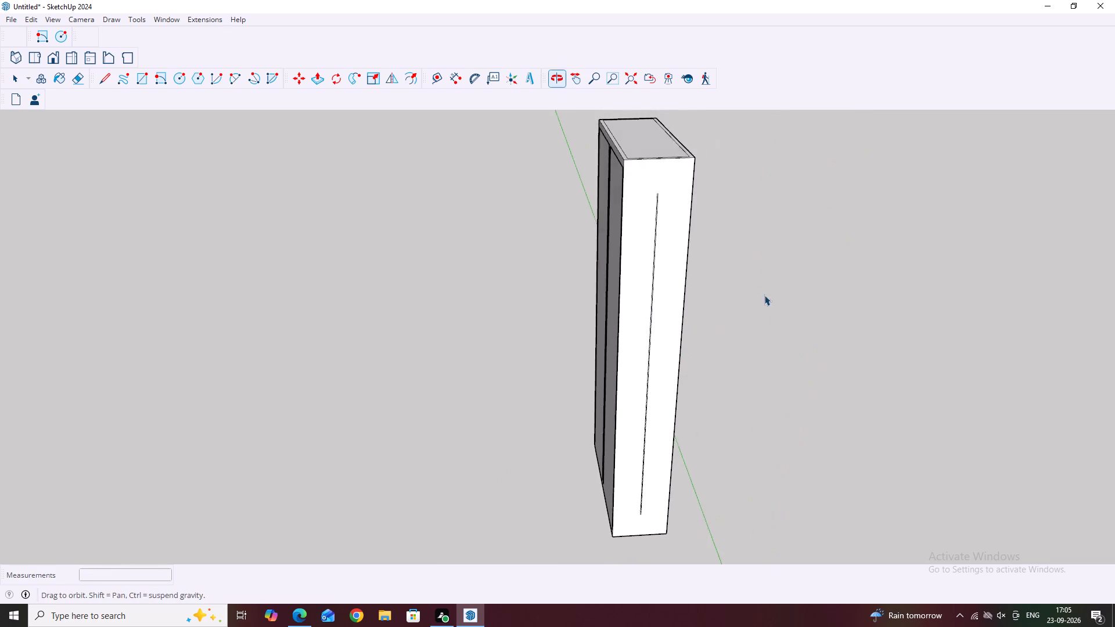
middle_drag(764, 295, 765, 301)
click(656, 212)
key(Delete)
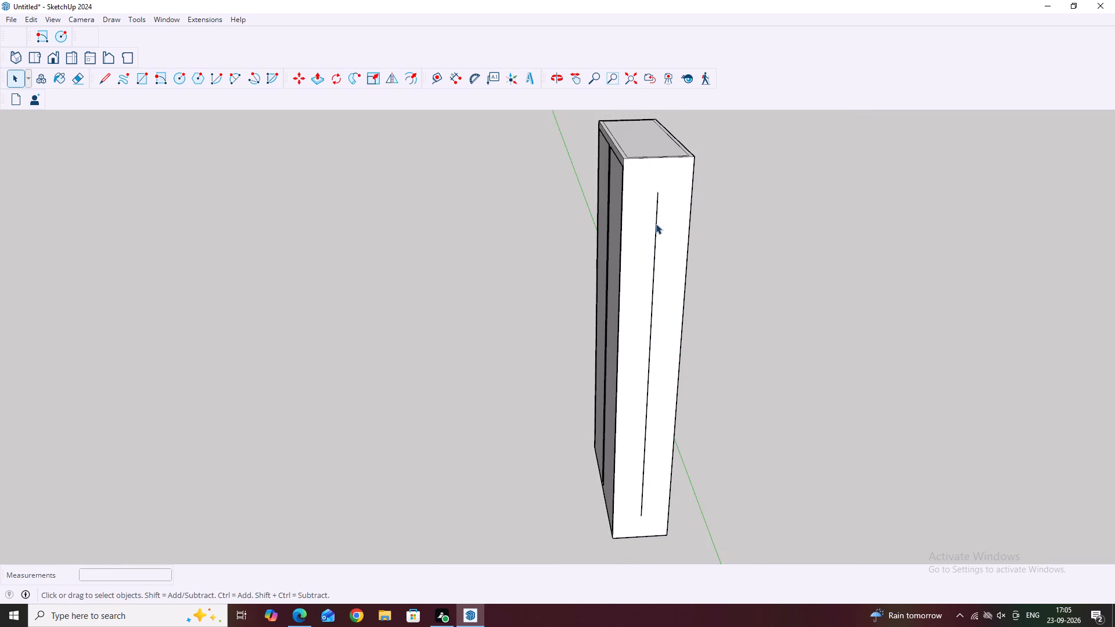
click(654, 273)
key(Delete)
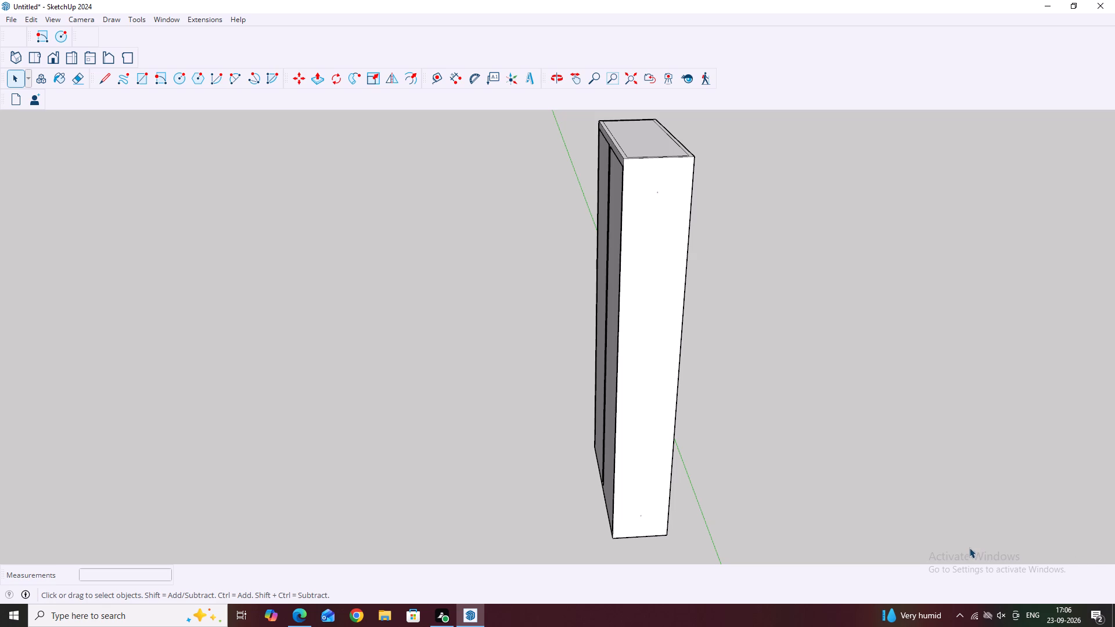
Offset the cabinet's side face farthest from the TV wall inward by 1".
scroll(679, 242, down, 3)
middle_drag(707, 276, 653, 233)
scroll(644, 244, down, 5)
middle_drag(556, 315, 780, 322)
middle_drag(523, 318, 738, 316)
middle_drag(340, 281, 637, 295)
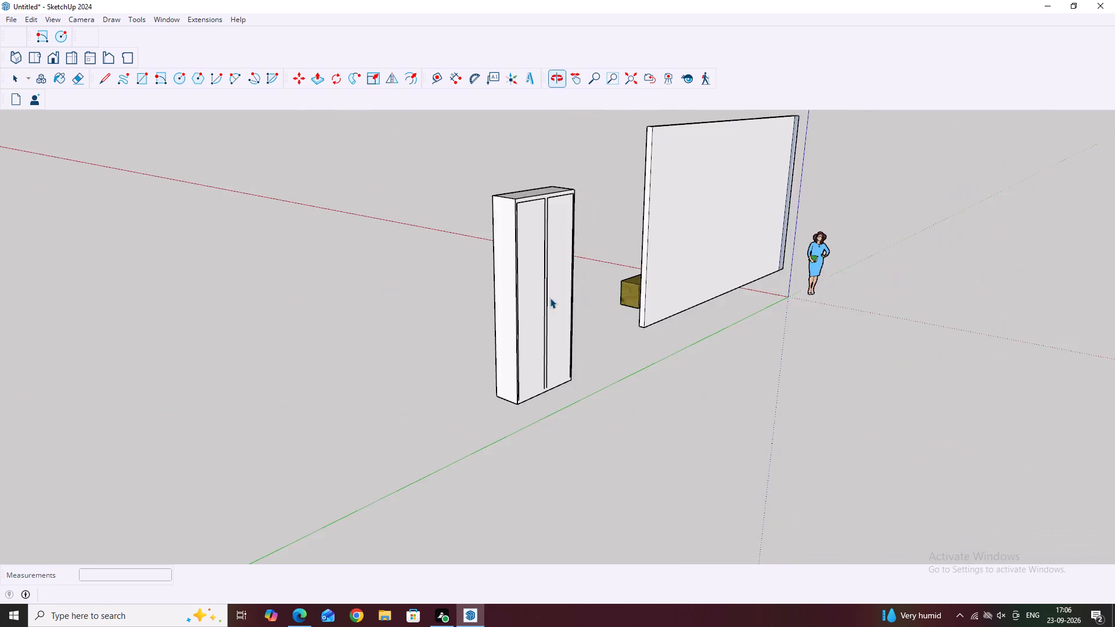
middle_drag(386, 302, 663, 309)
middle_drag(631, 338, 757, 293)
middle_drag(703, 265, 751, 301)
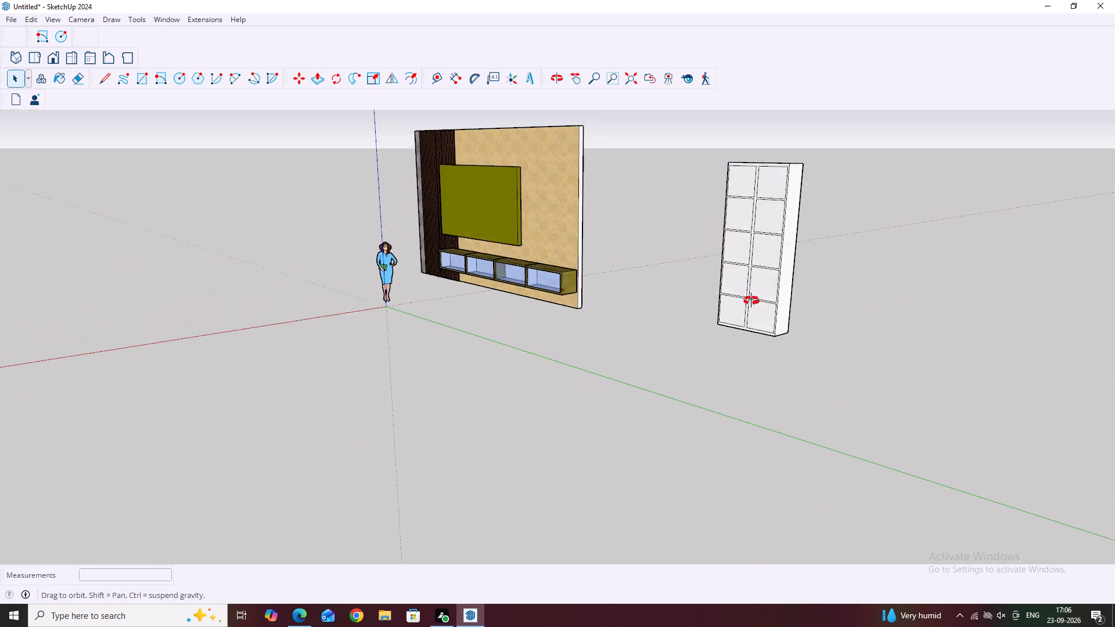
middle_drag(751, 301, 763, 297)
middle_drag(799, 273, 800, 302)
middle_drag(813, 288, 793, 287)
scroll(803, 294, up, 2)
middle_click(803, 294)
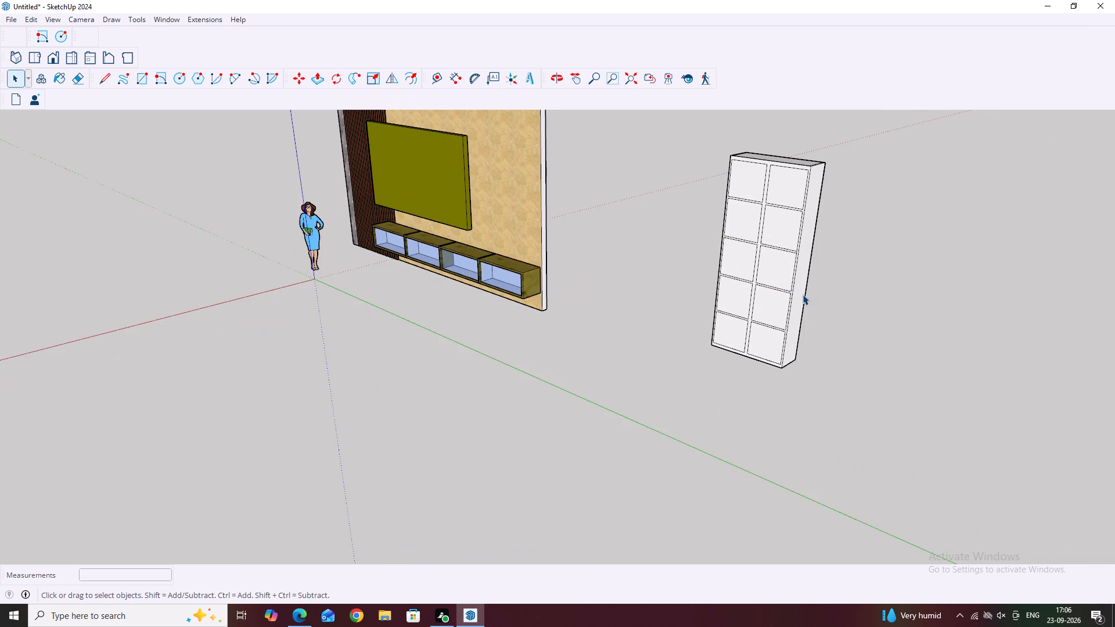
click(802, 292)
middle_drag(810, 279, 688, 325)
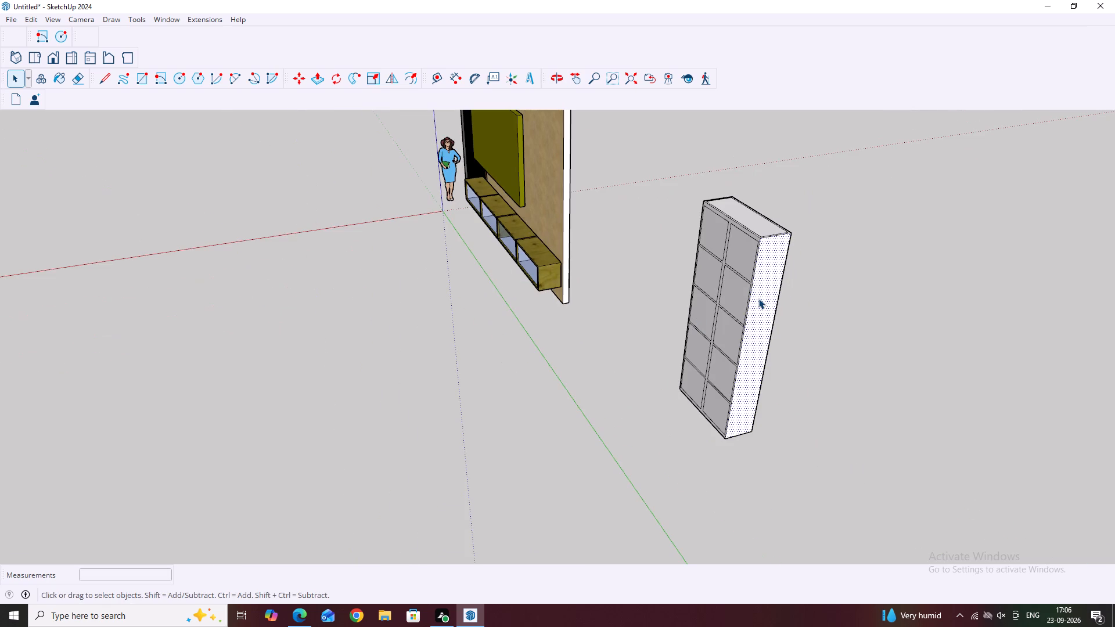
key(f)
scroll(736, 307, up, 4)
middle_drag(828, 315, 729, 316)
scroll(645, 343, up, 1)
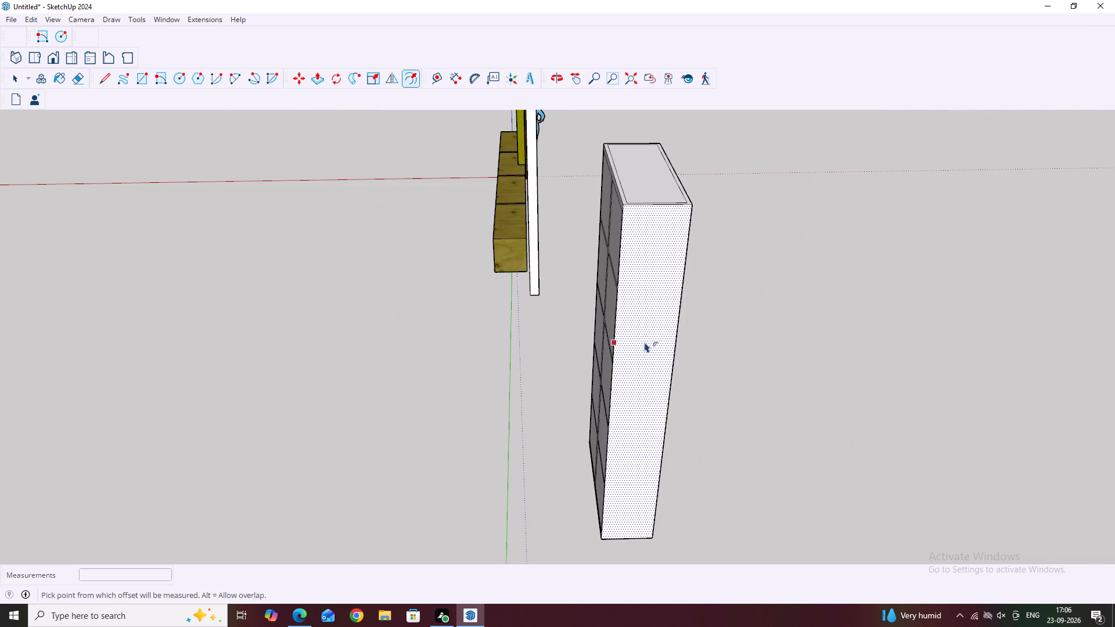
click(676, 340)
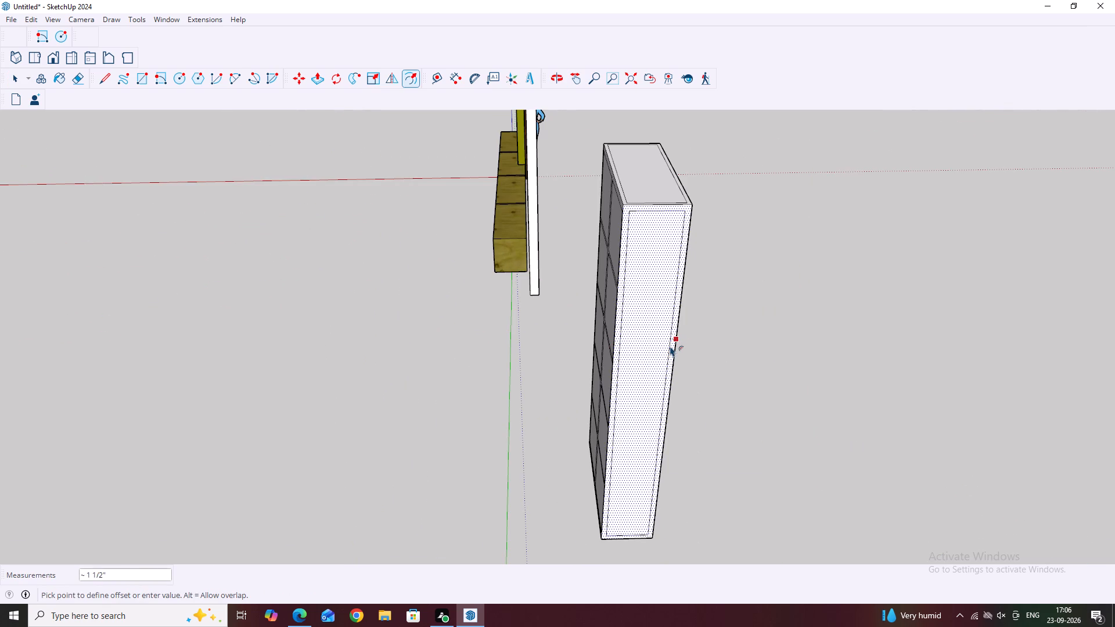
key(1)
key(shift+quotedbl)
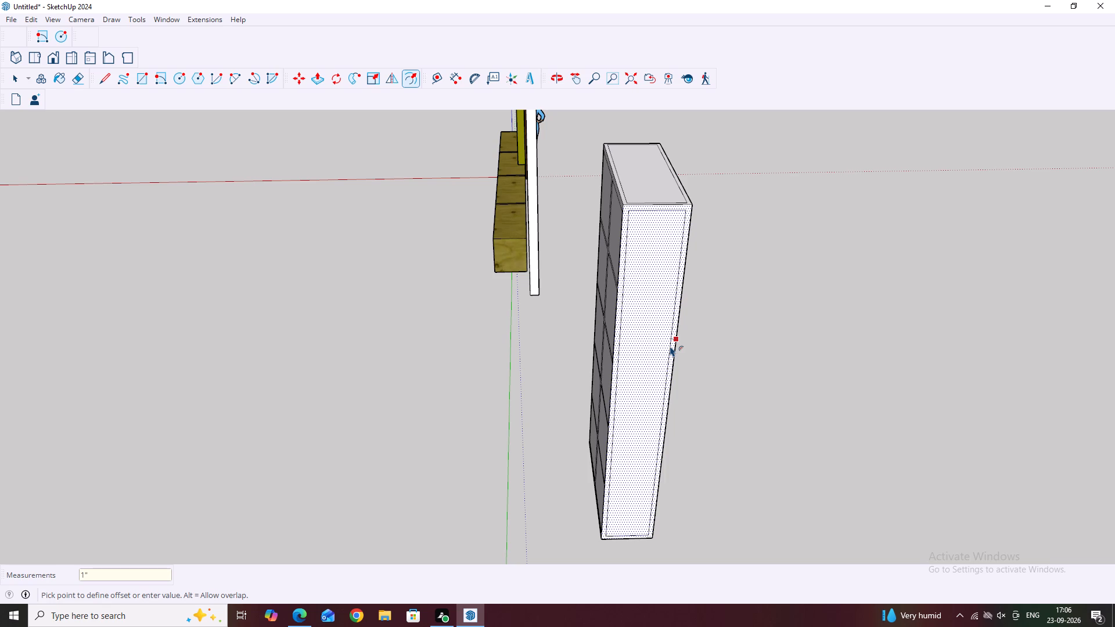
key(Return)
key(space)
Offset the cabinet's side face nearest the TV wall inward by 1".
middle_drag(427, 392, 673, 348)
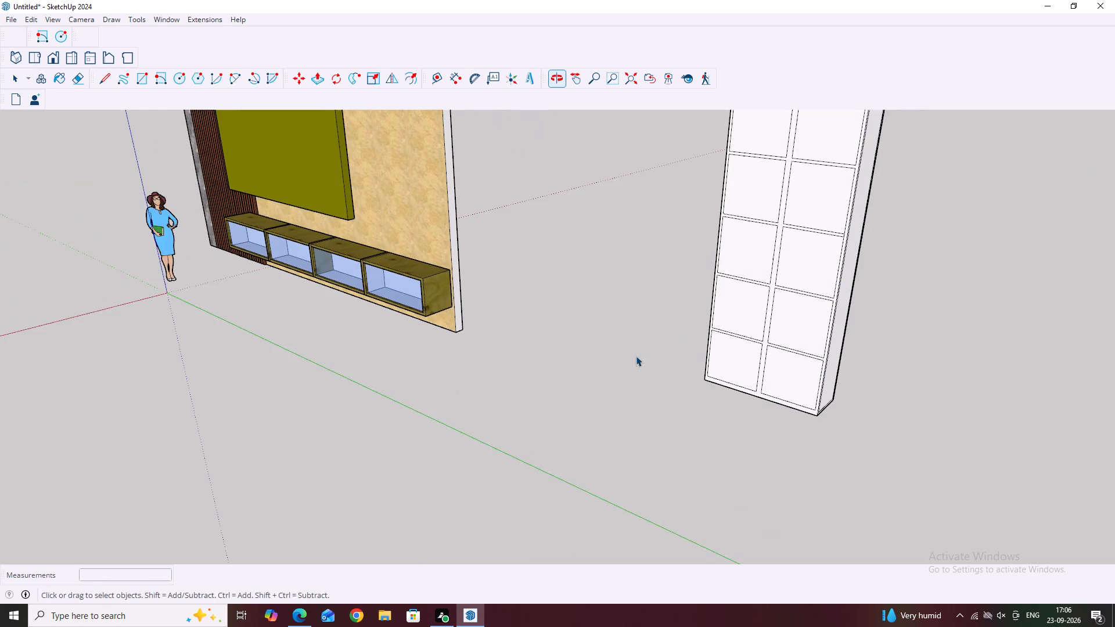
click(629, 358)
middle_drag(555, 365, 749, 382)
scroll(750, 381, down, 5)
middle_drag(672, 340, 807, 287)
scroll(682, 253, up, 3)
middle_drag(685, 273, 758, 284)
scroll(661, 279, up, 3)
click(663, 282)
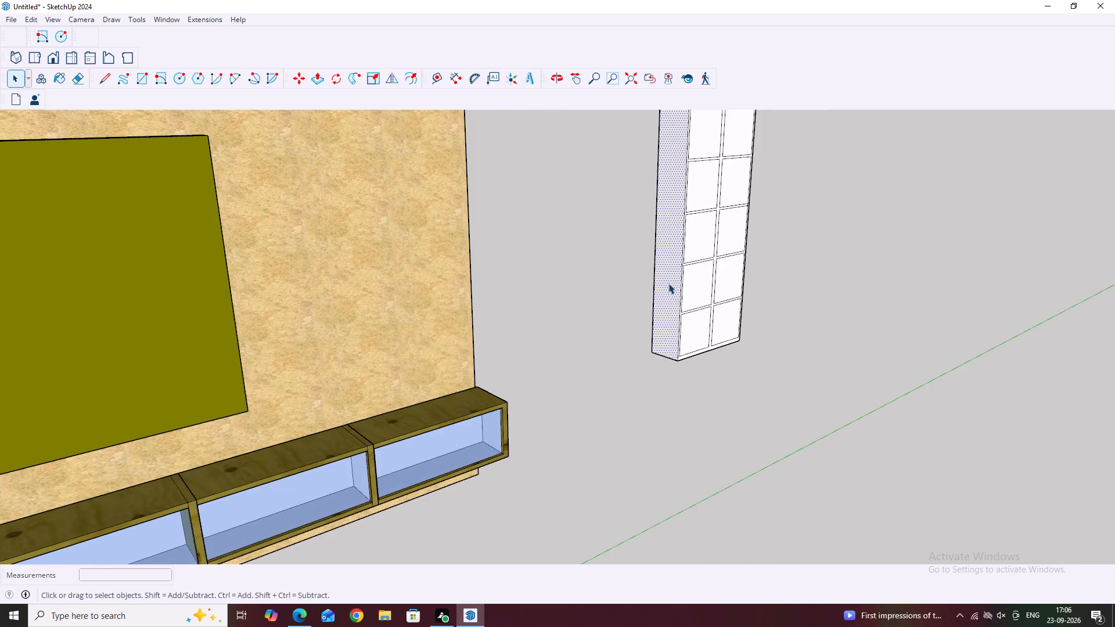
key(f)
scroll(682, 281, up, 2)
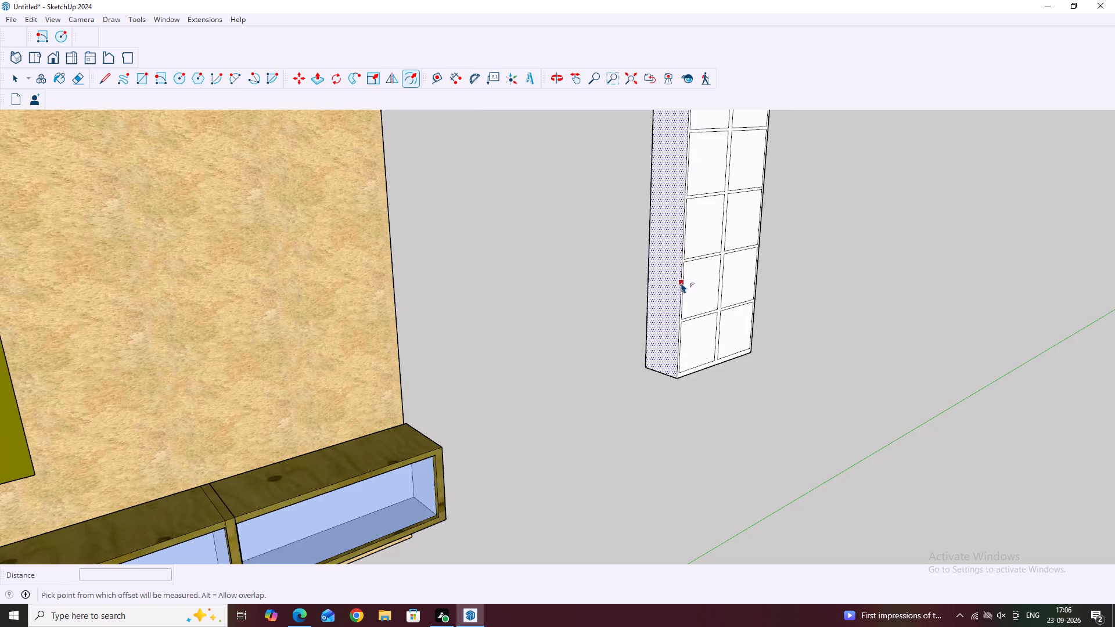
click(682, 281)
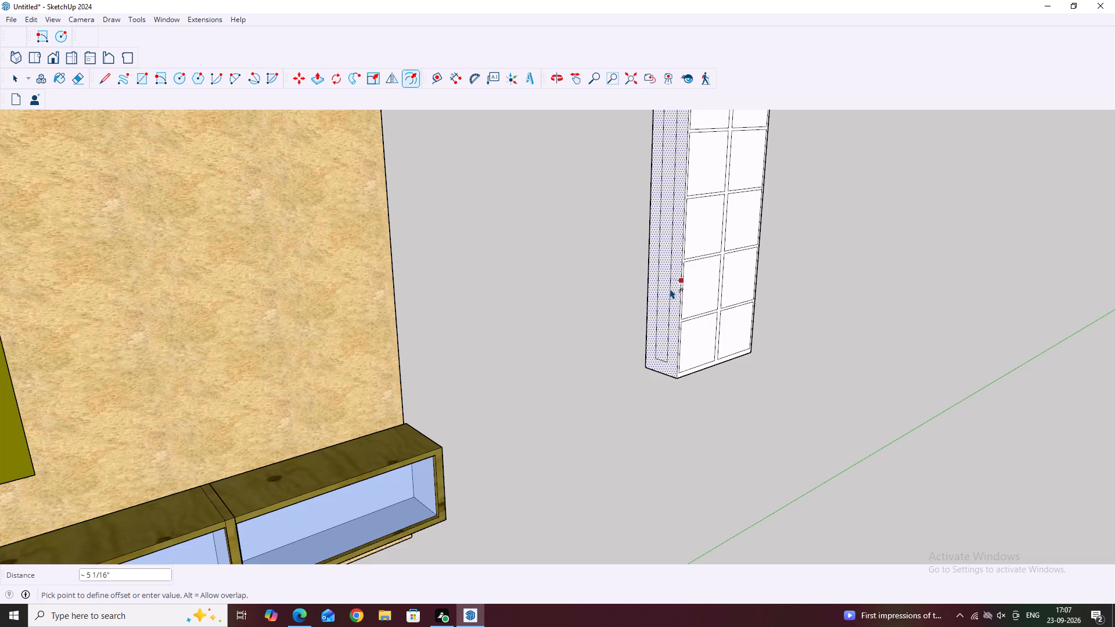
key(1)
key(shift+quotedbl)
key(Return)
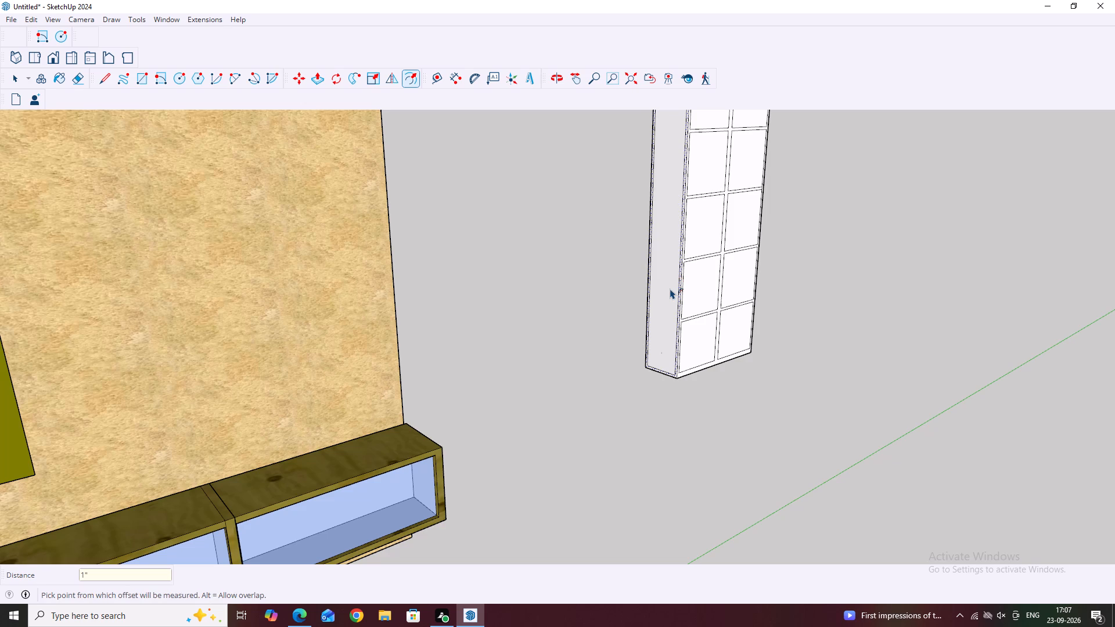
key(space)
click(583, 330)
Examine the inset border at the bottom corner of the cabinet's side nearest the TV wall.
scroll(686, 375, down, 4)
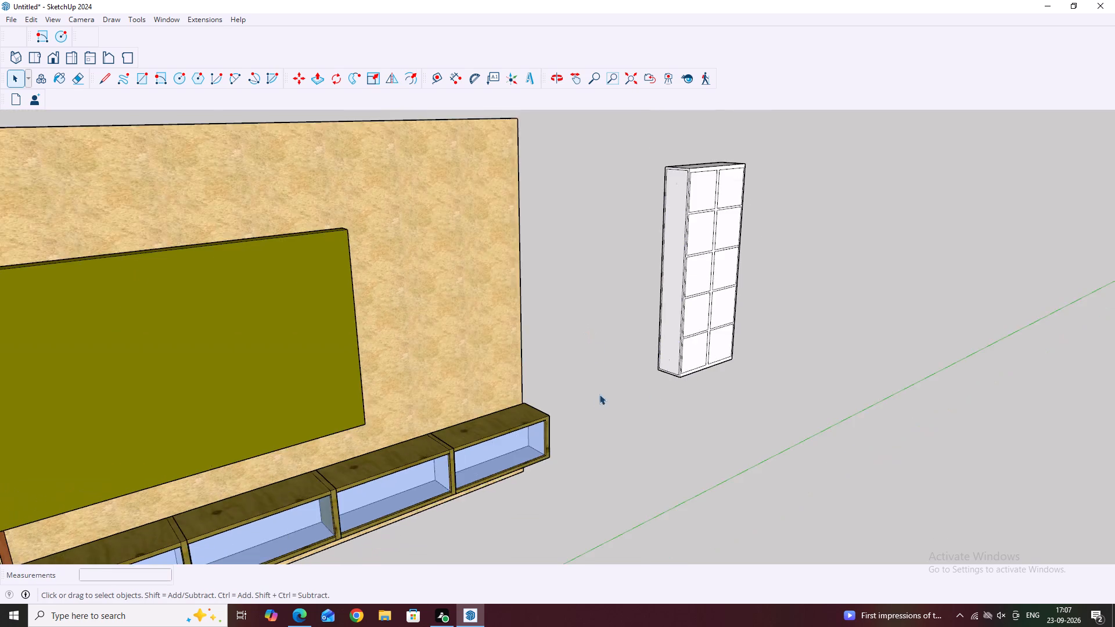
middle_drag(600, 400, 746, 423)
middle_drag(732, 222, 630, 301)
scroll(767, 298, up, 3)
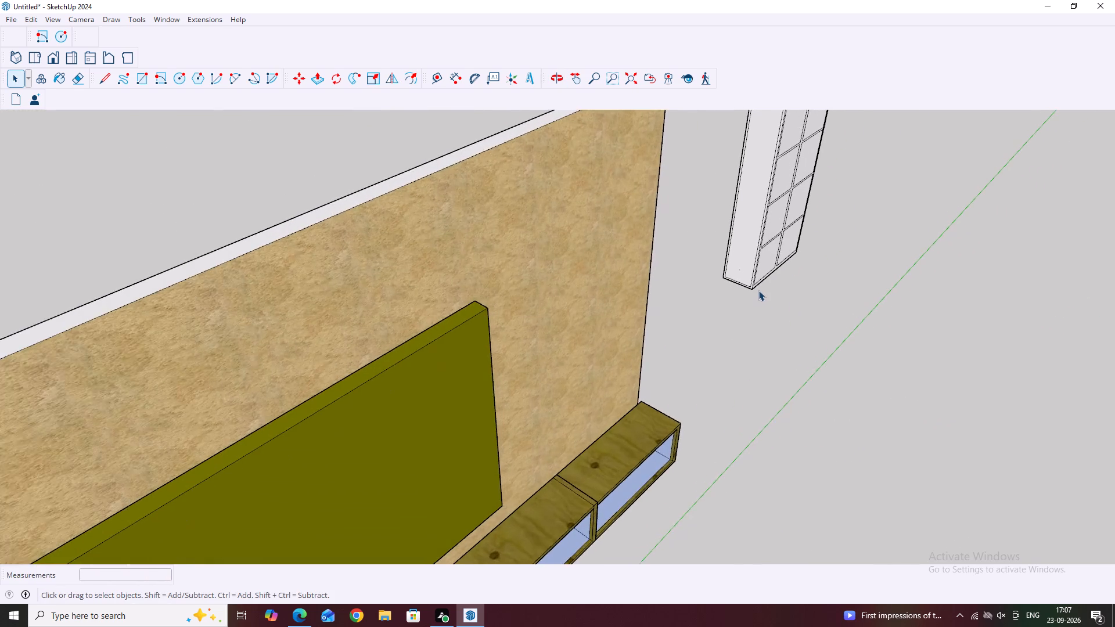
scroll(758, 290, up, 14)
click(749, 290)
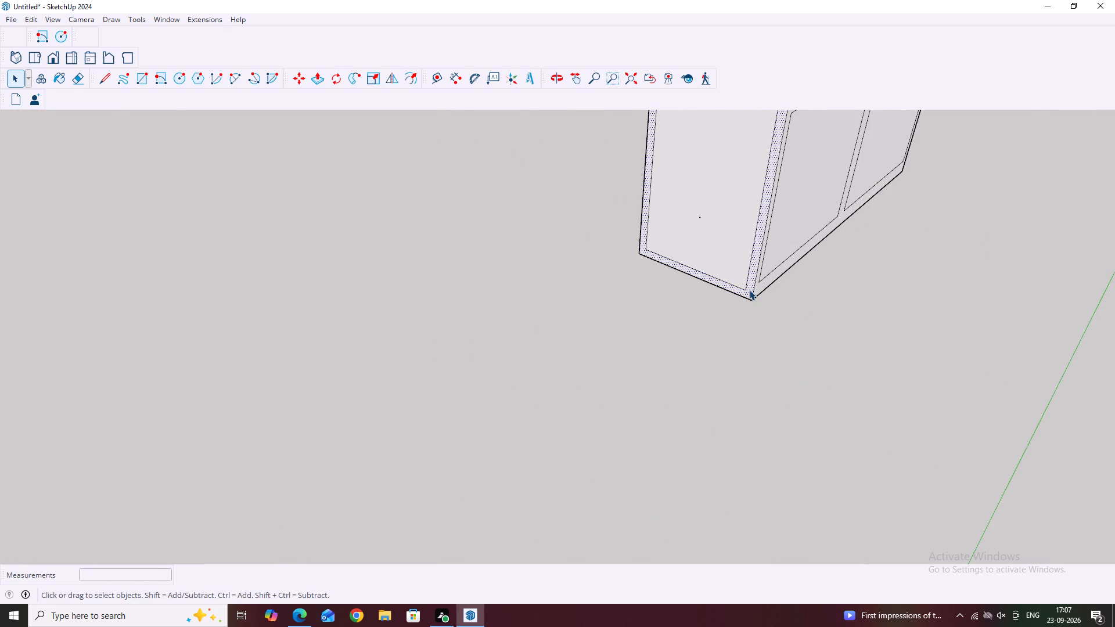
scroll(749, 290, down, 3)
click(720, 384)
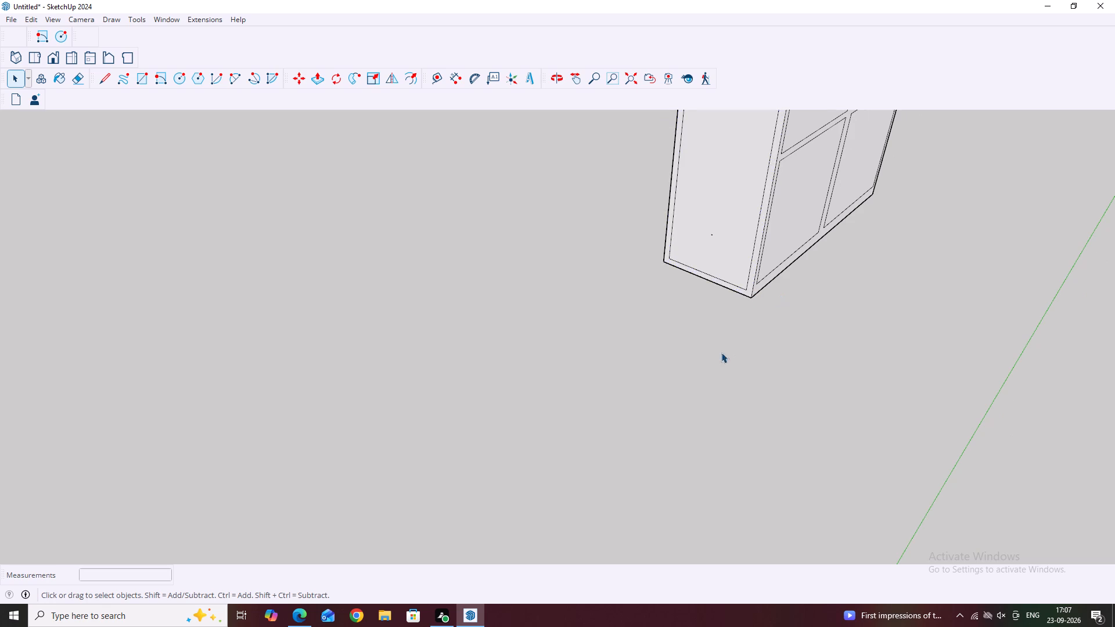
scroll(657, 298, down, 5)
middle_drag(843, 327, 746, 301)
scroll(645, 291, down, 16)
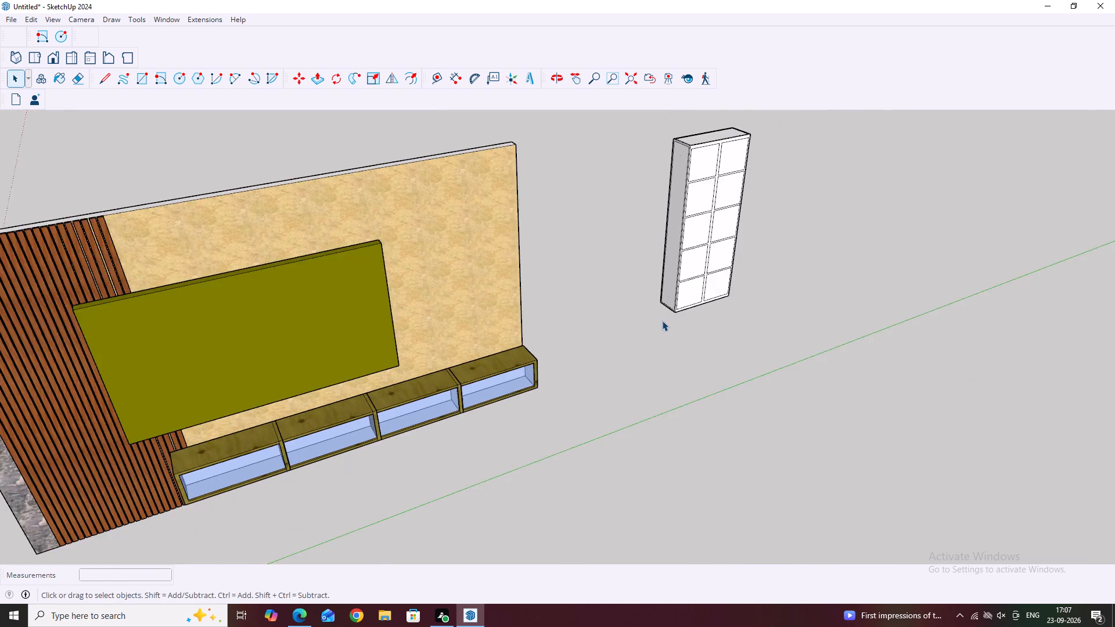
Push the top-row compartment face nearest the TV wall back into the cabinet by about 1' 3 3/16".
middle_drag(844, 224, 787, 238)
scroll(736, 176, up, 2)
click(729, 180)
key(p)
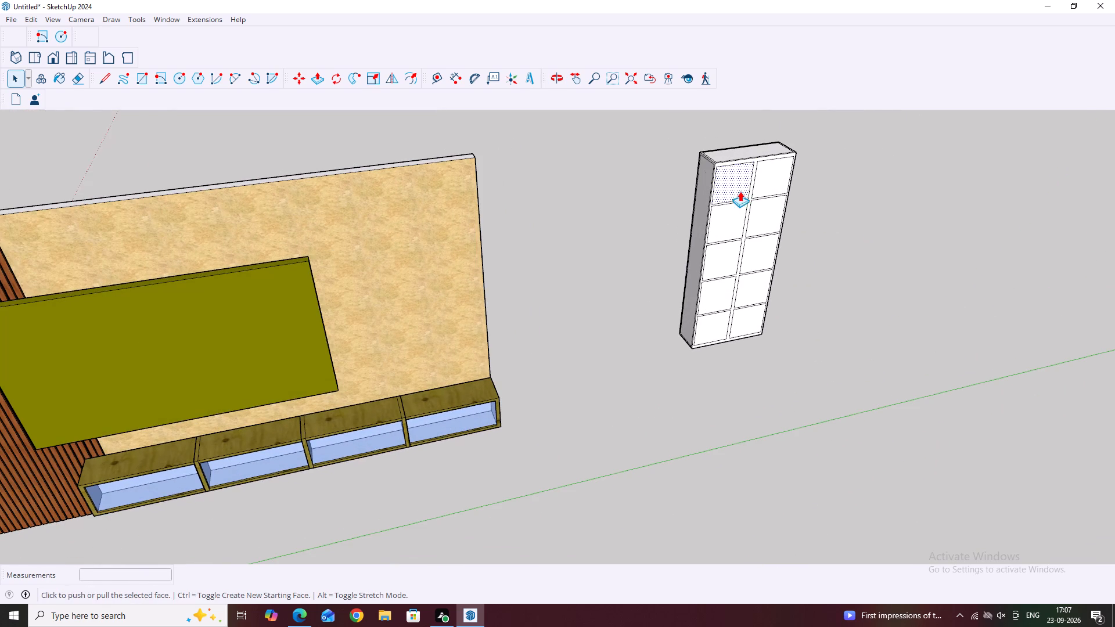
scroll(732, 173, up, 10)
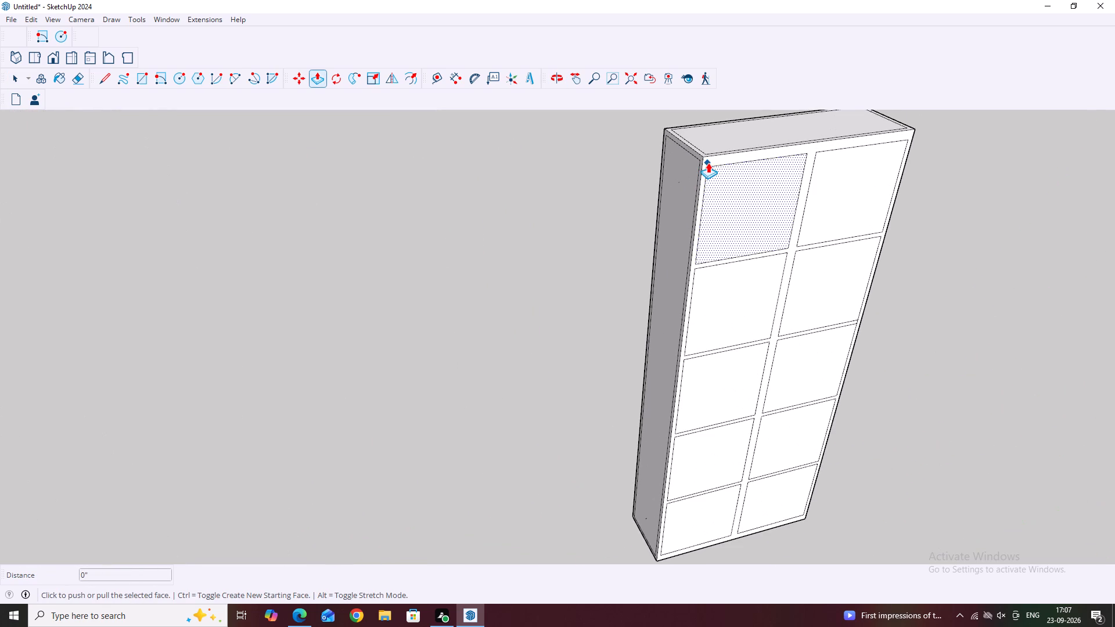
click(708, 163)
scroll(672, 127, up, 3)
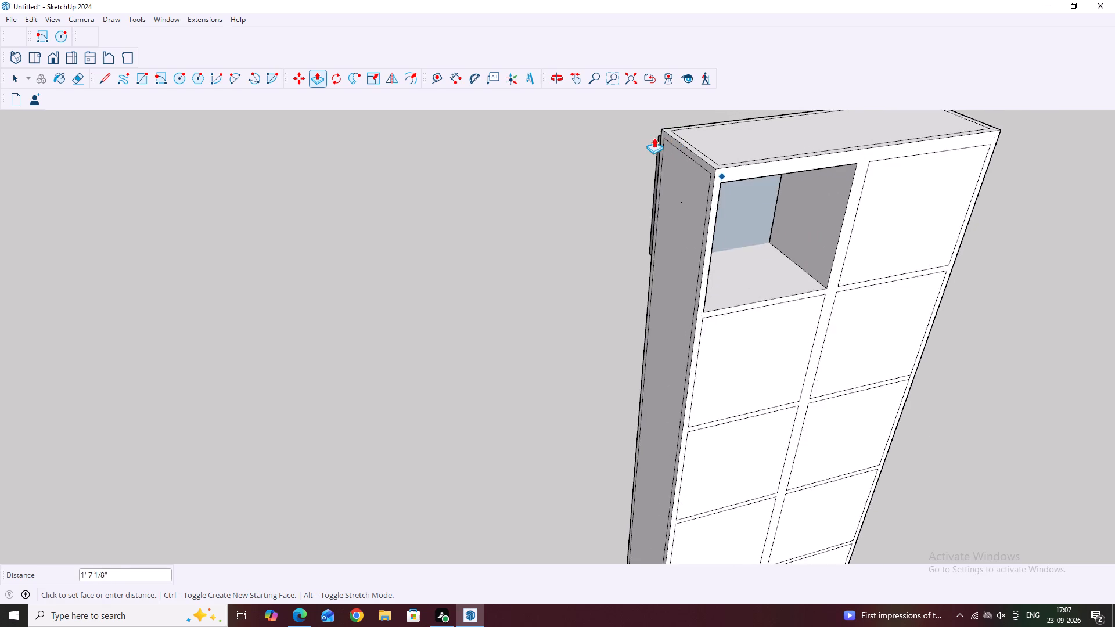
scroll(654, 138, up, 2)
click(667, 136)
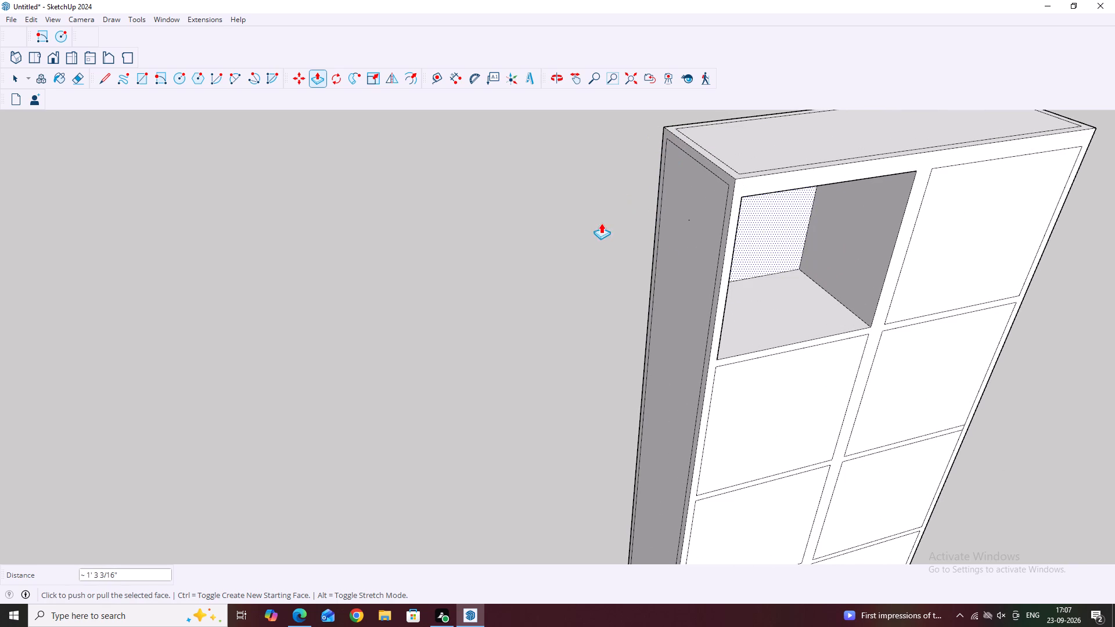
key(space)
Recess the other top-row compartment, farthest from the TV wall, with Push/Pull.
scroll(517, 249, down, 6)
middle_drag(821, 251, 757, 208)
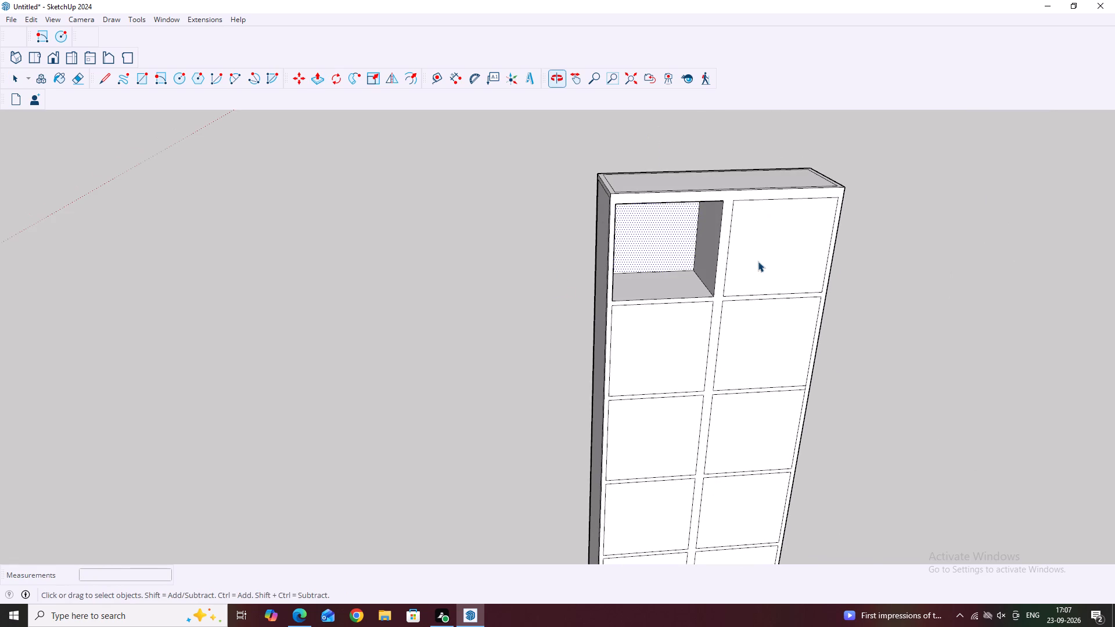
click(760, 264)
key(p)
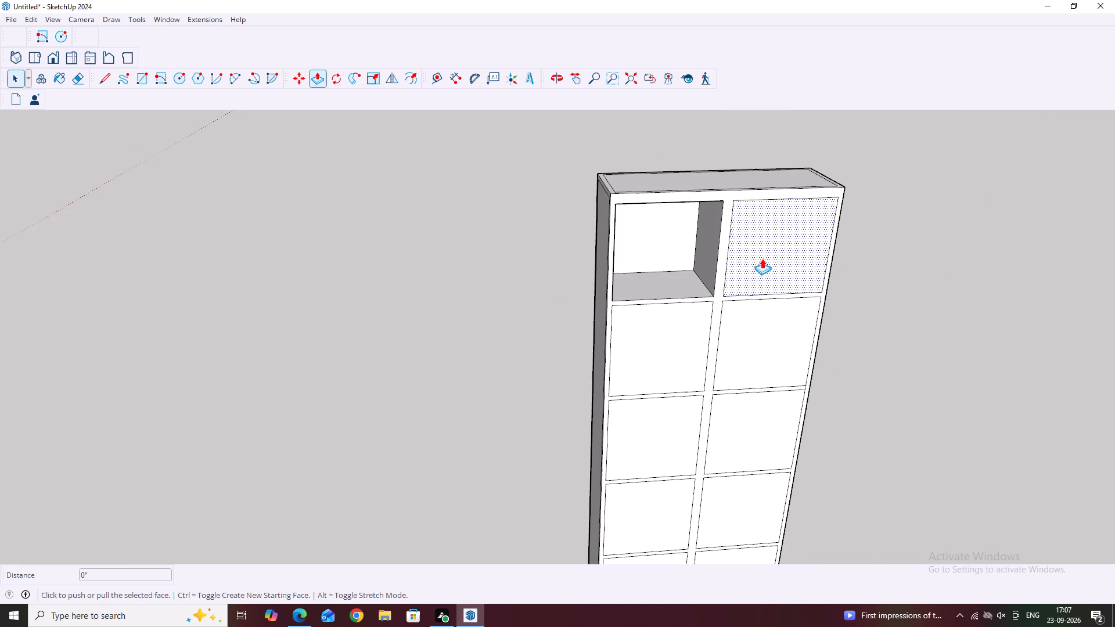
click(762, 258)
double_click(755, 237)
double_click(762, 257)
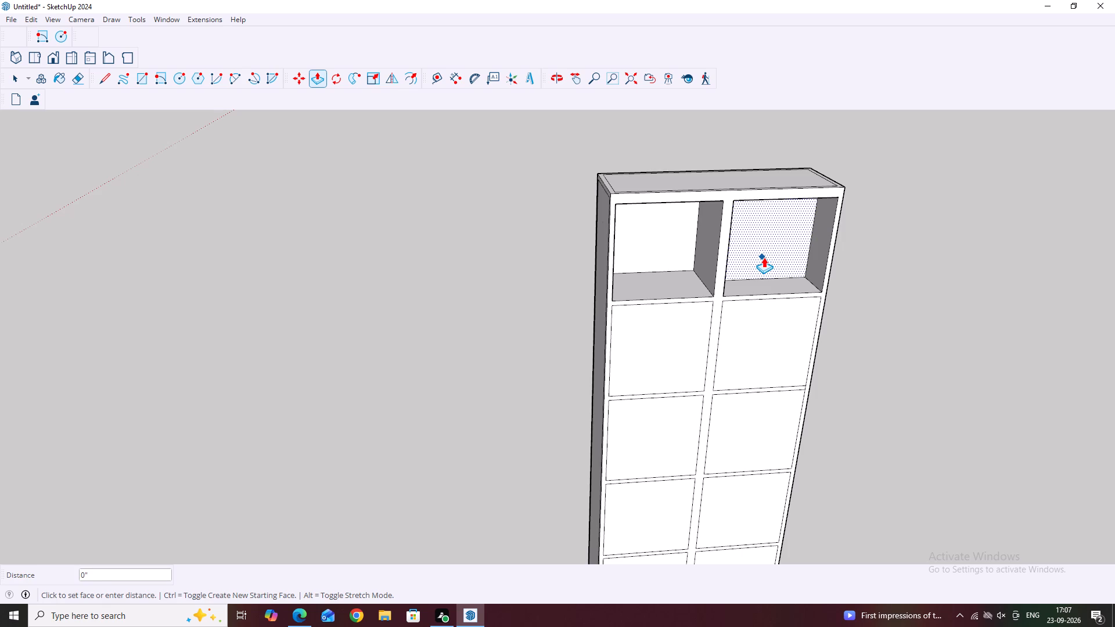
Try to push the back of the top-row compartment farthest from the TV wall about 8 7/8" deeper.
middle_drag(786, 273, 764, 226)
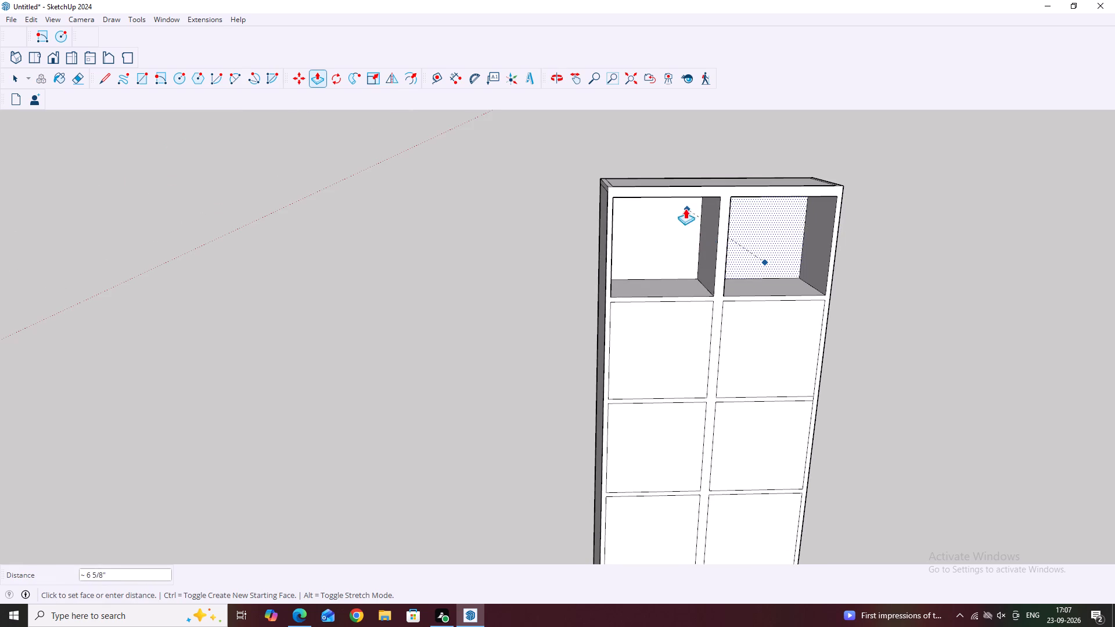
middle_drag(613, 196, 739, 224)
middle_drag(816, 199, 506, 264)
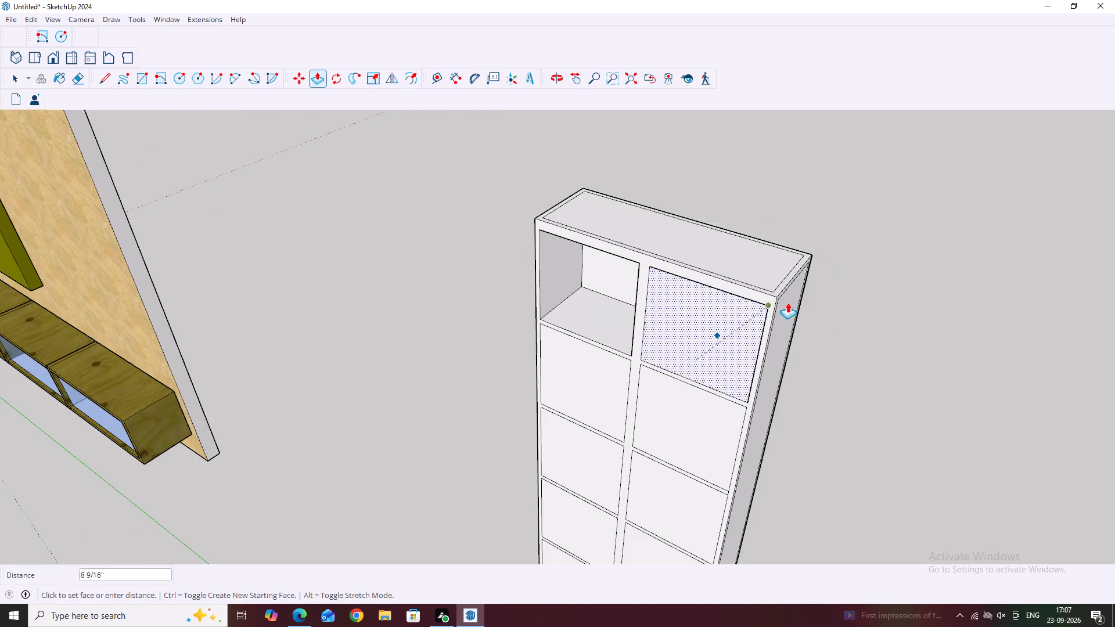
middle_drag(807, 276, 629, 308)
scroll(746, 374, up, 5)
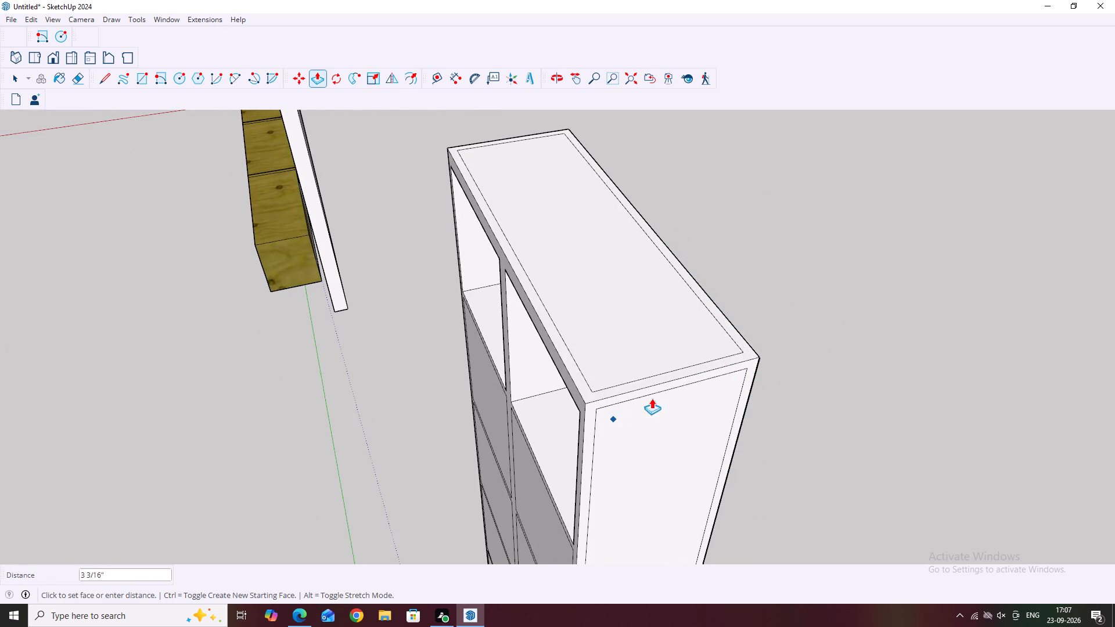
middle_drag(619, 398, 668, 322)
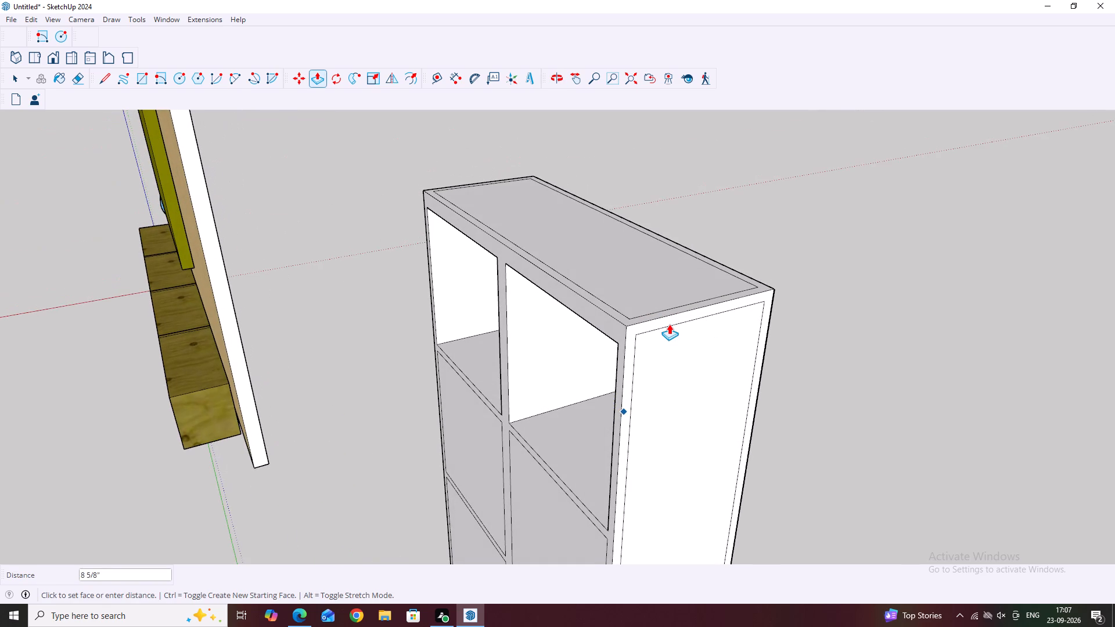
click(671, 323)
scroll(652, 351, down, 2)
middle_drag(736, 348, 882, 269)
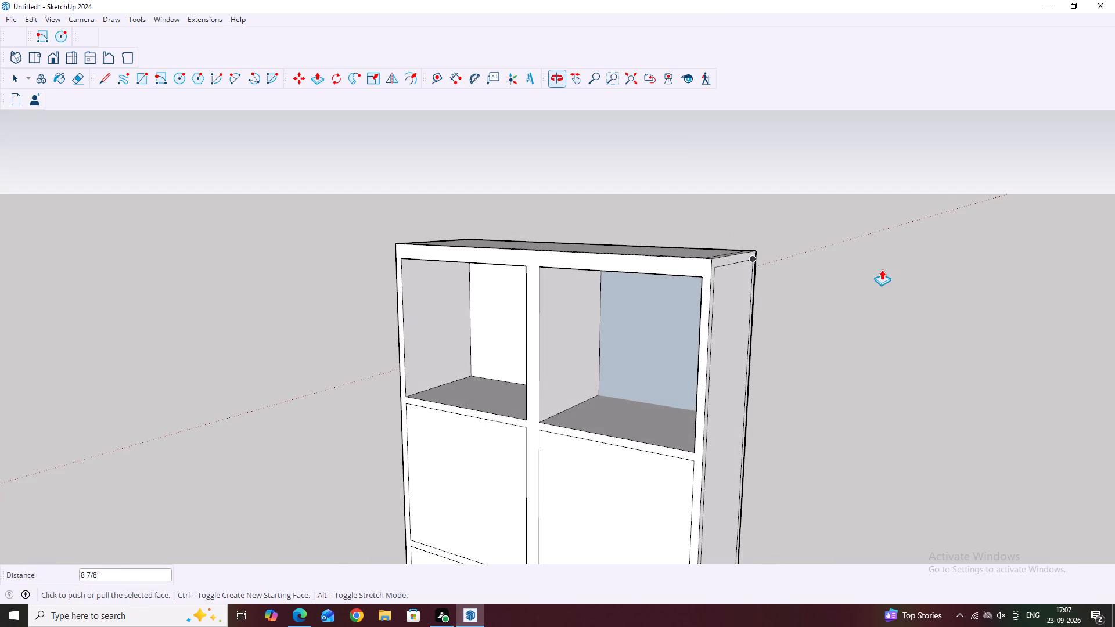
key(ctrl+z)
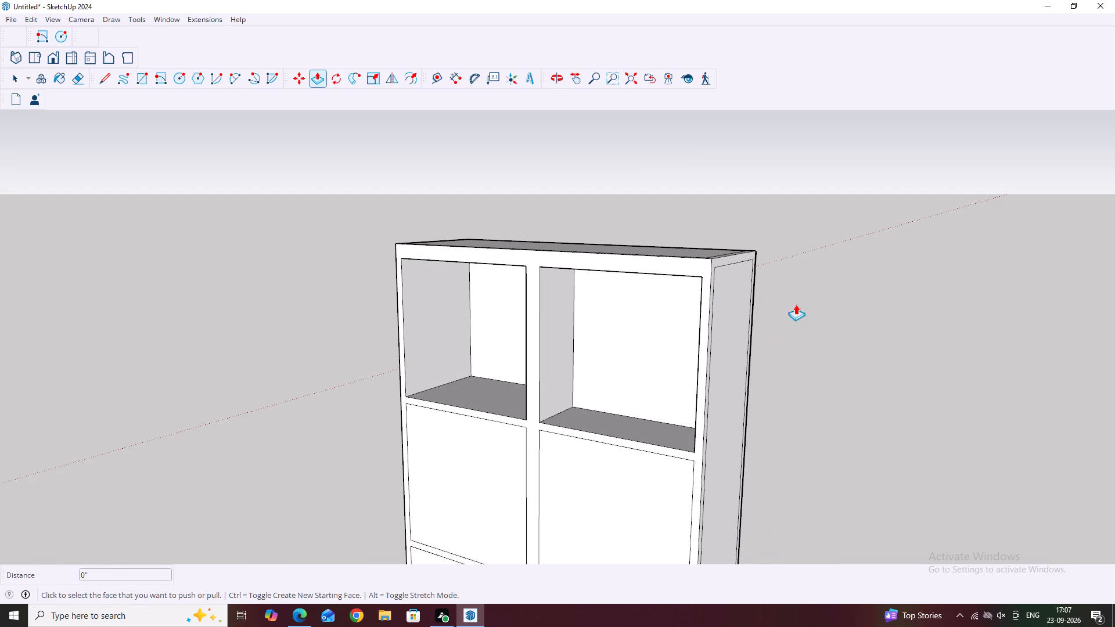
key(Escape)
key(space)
Recess both second-row compartments by repeating the last Push/Pull depth, undoing the extra push.
scroll(809, 323, down, 5)
middle_drag(698, 373, 847, 341)
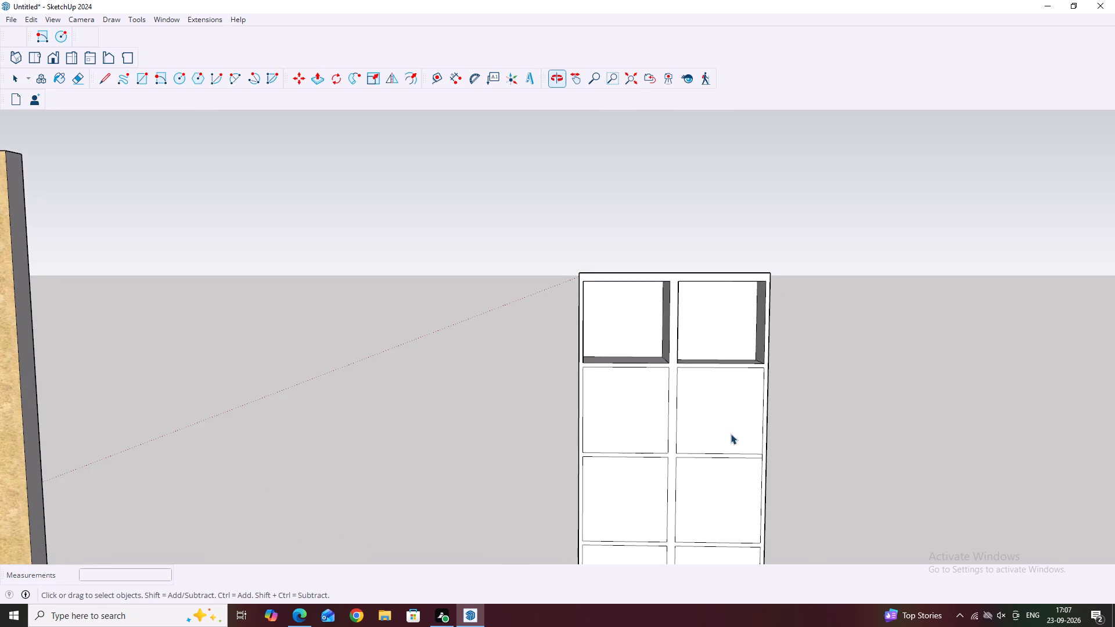
click(727, 432)
key(p)
double_click(725, 430)
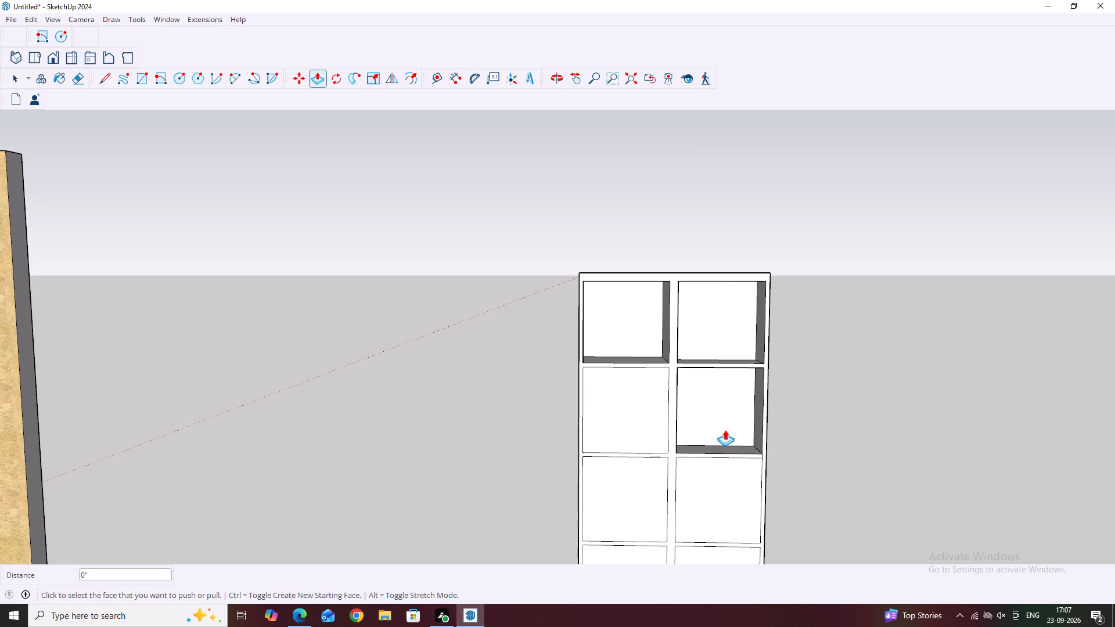
double_click(631, 427)
double_click(633, 417)
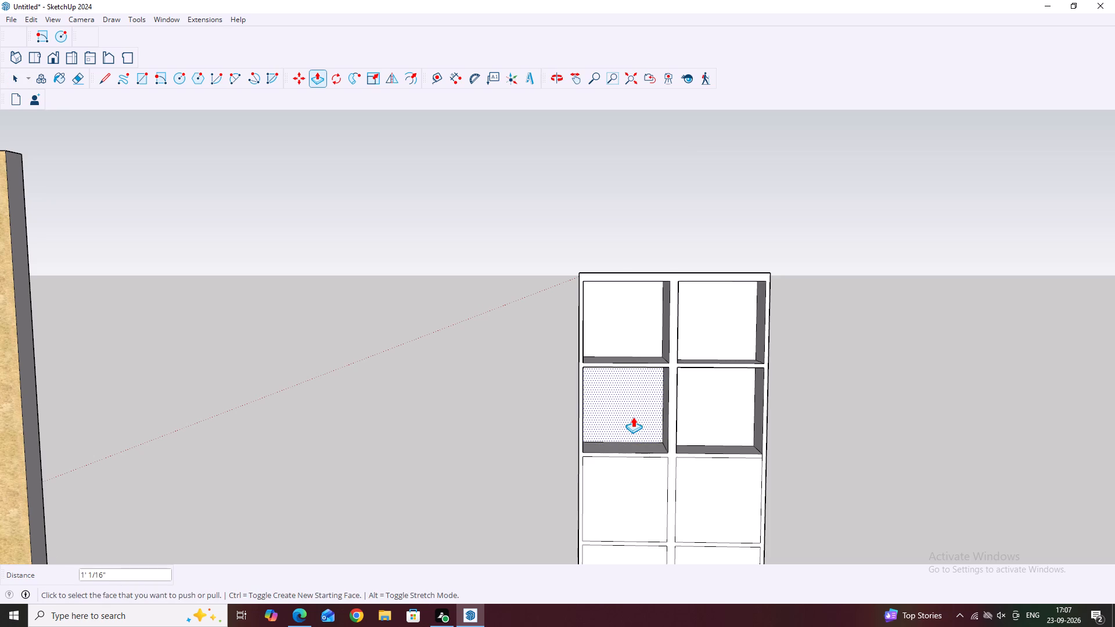
double_click(633, 421)
key(ctrl+z)
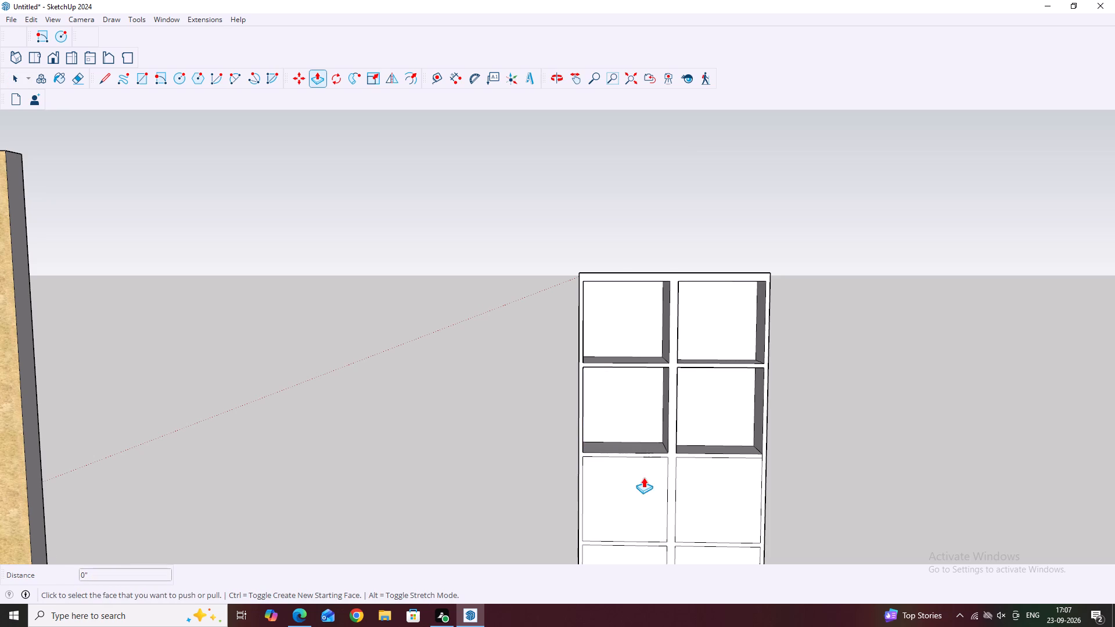
Recess all six compartments in the third, fourth and fifth rows by repeating the last Push/Pull depth.
scroll(648, 465, down, 2)
double_click(645, 482)
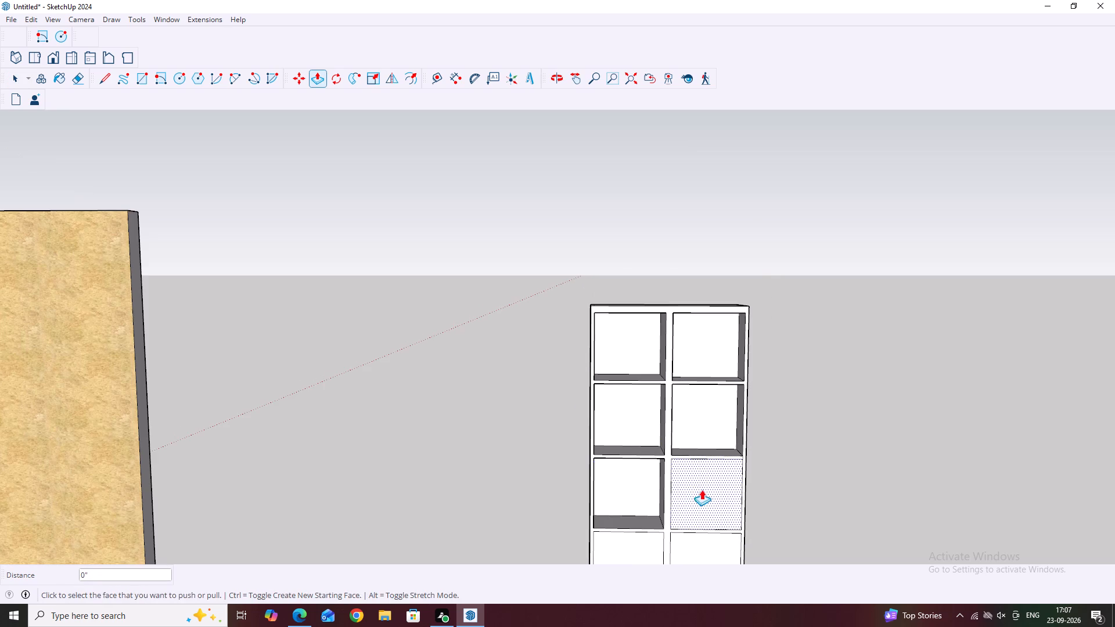
double_click(703, 488)
scroll(679, 408, down, 5)
double_click(636, 500)
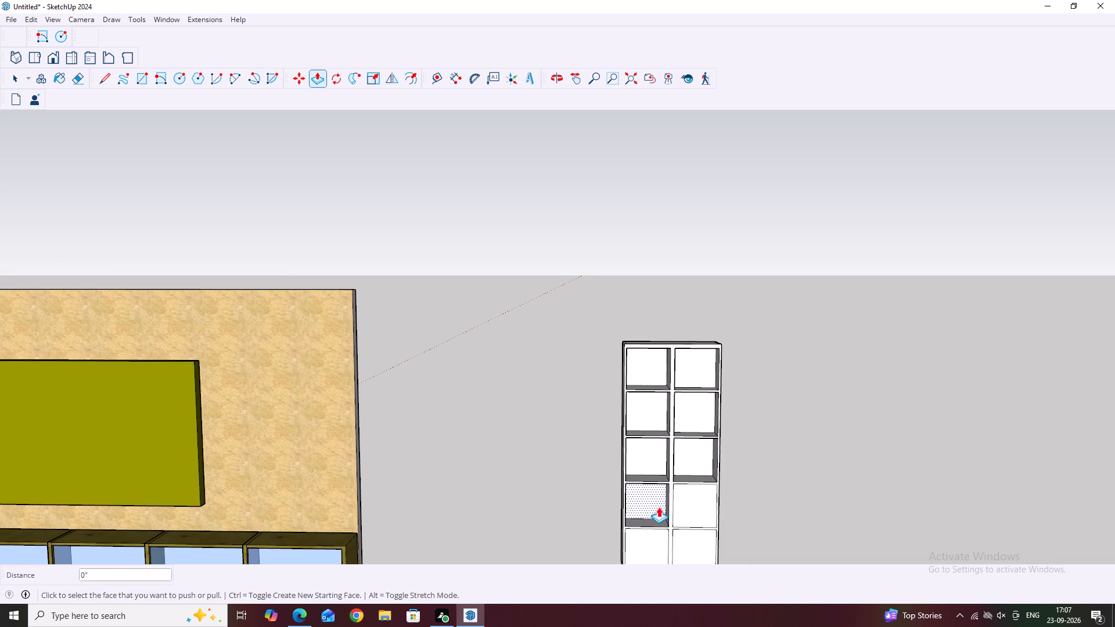
double_click(697, 502)
scroll(742, 397, down, 4)
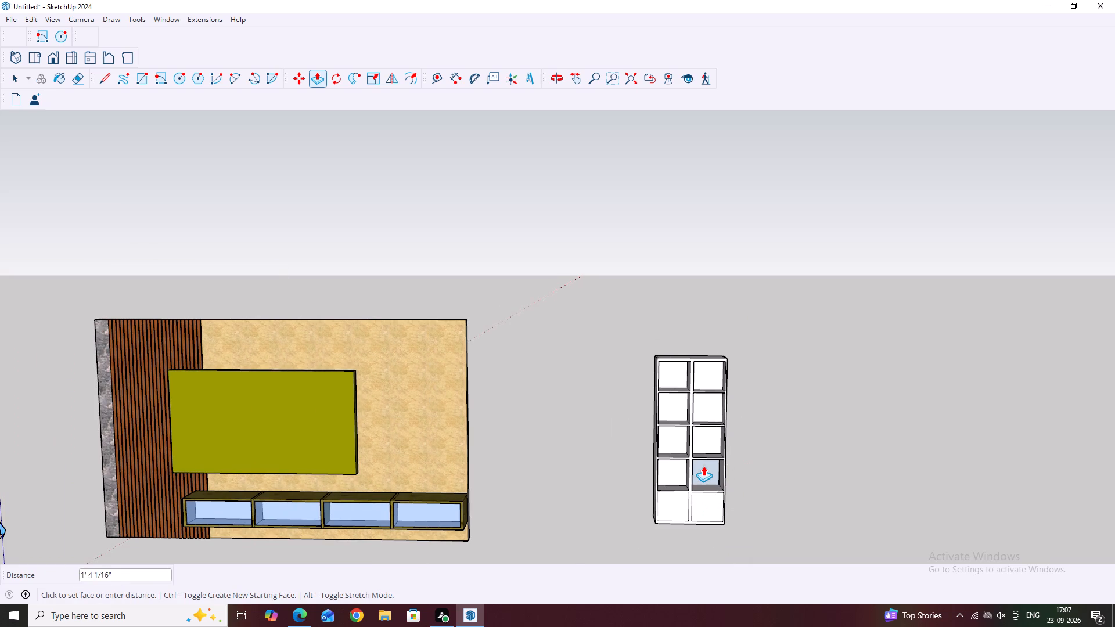
double_click(703, 470)
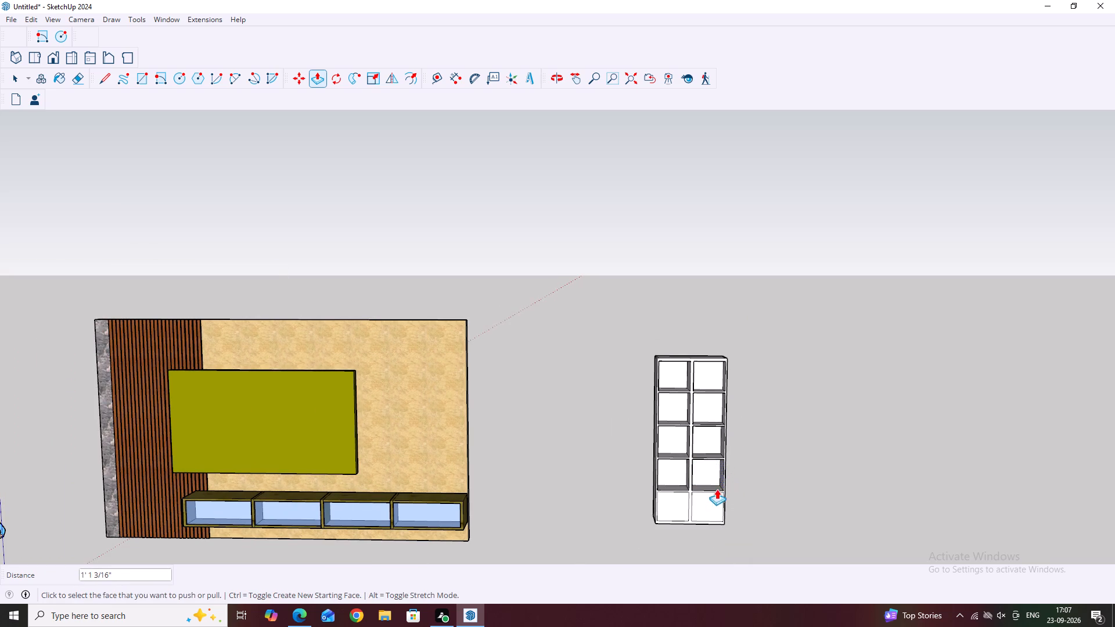
double_click(711, 501)
double_click(674, 503)
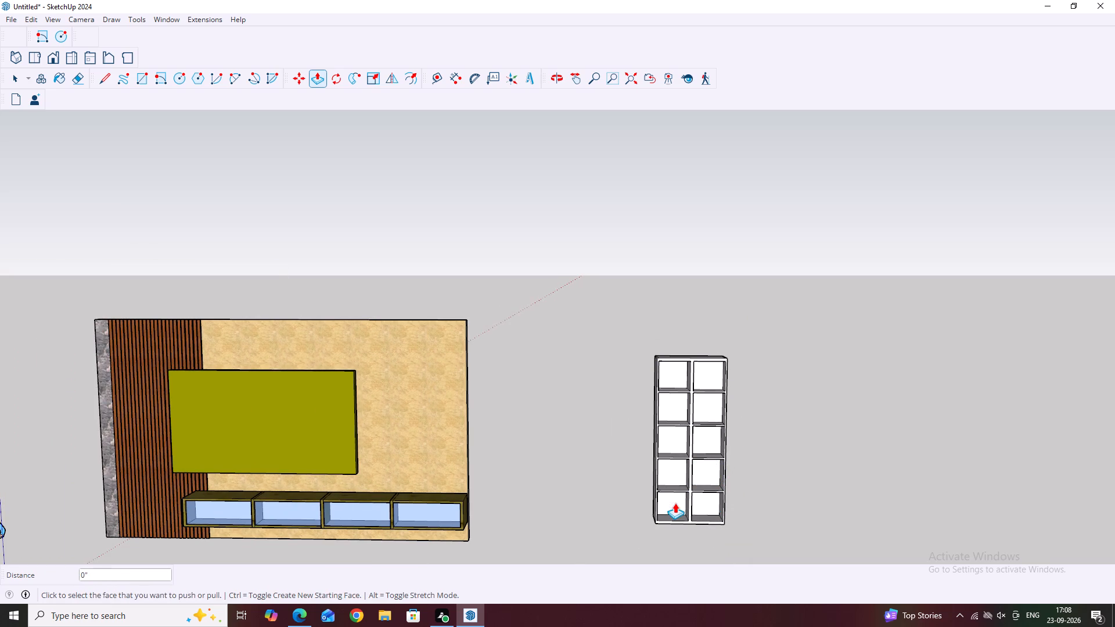
key(Escape)
key(space)
Delete the top and rear inset lines on the cabinet's side face farthest from the TV wall.
middle_drag(760, 503, 752, 467)
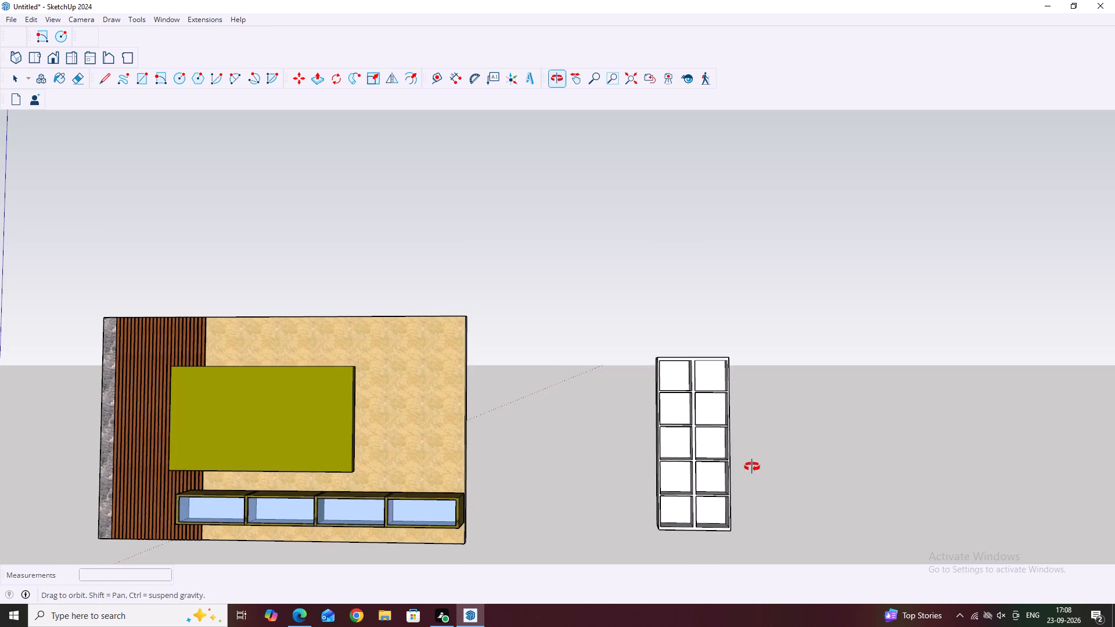
middle_drag(752, 467, 751, 465)
scroll(714, 511, down, 1)
middle_drag(764, 420, 746, 389)
middle_drag(707, 375, 702, 481)
middle_drag(742, 348, 735, 418)
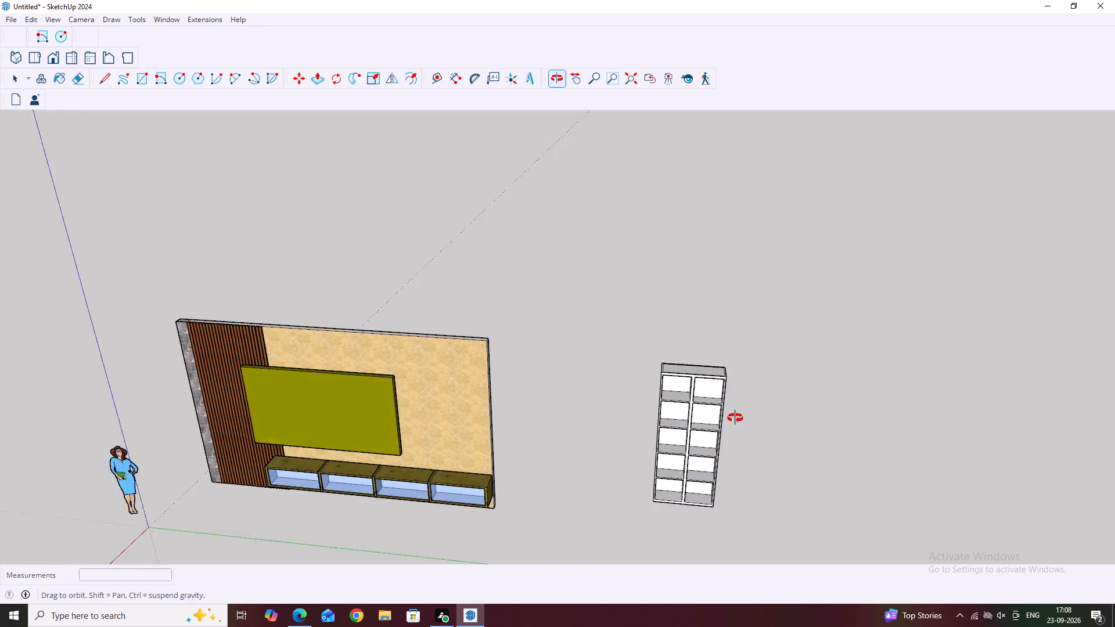
middle_drag(735, 418, 658, 428)
middle_drag(792, 459, 661, 422)
scroll(666, 447, up, 2)
middle_drag(741, 482, 634, 393)
scroll(600, 355, up, 2)
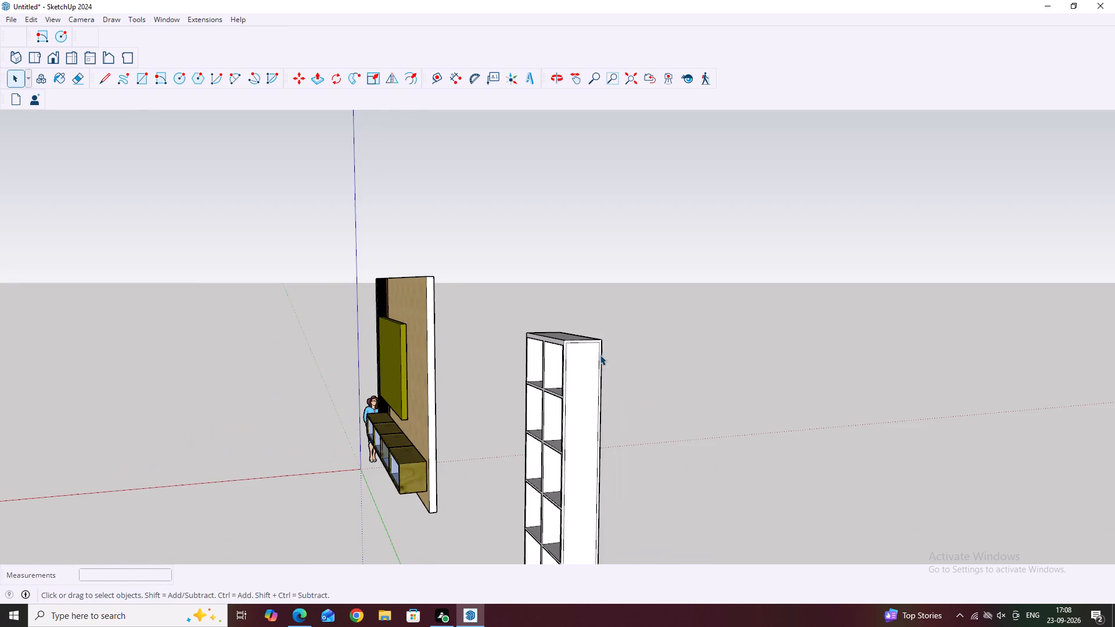
click(589, 343)
key(Delete)
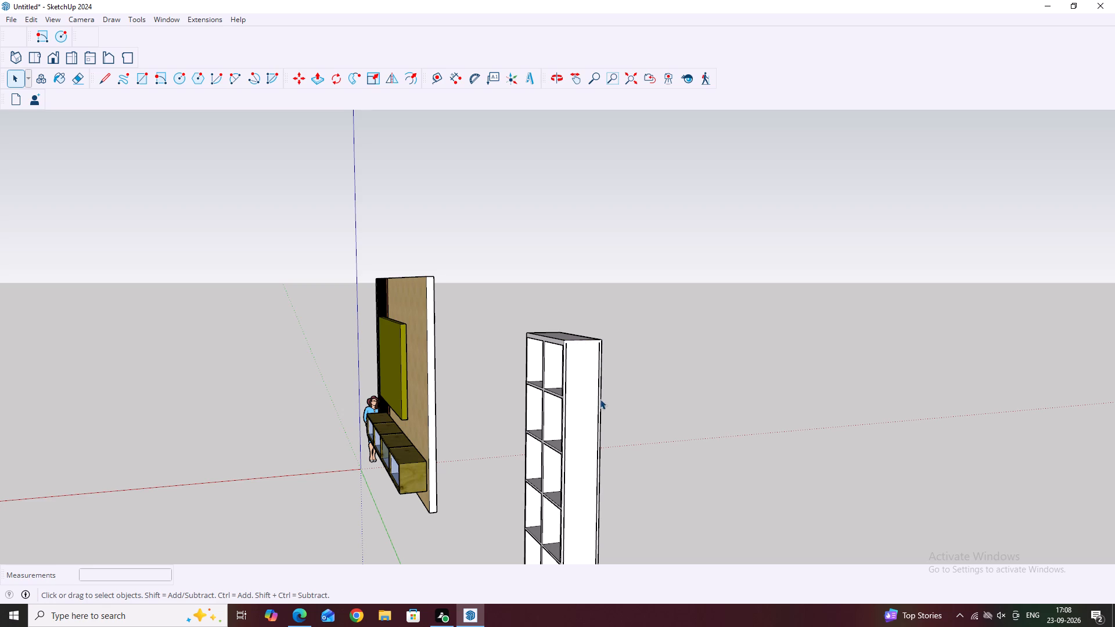
click(599, 398)
key(Delete)
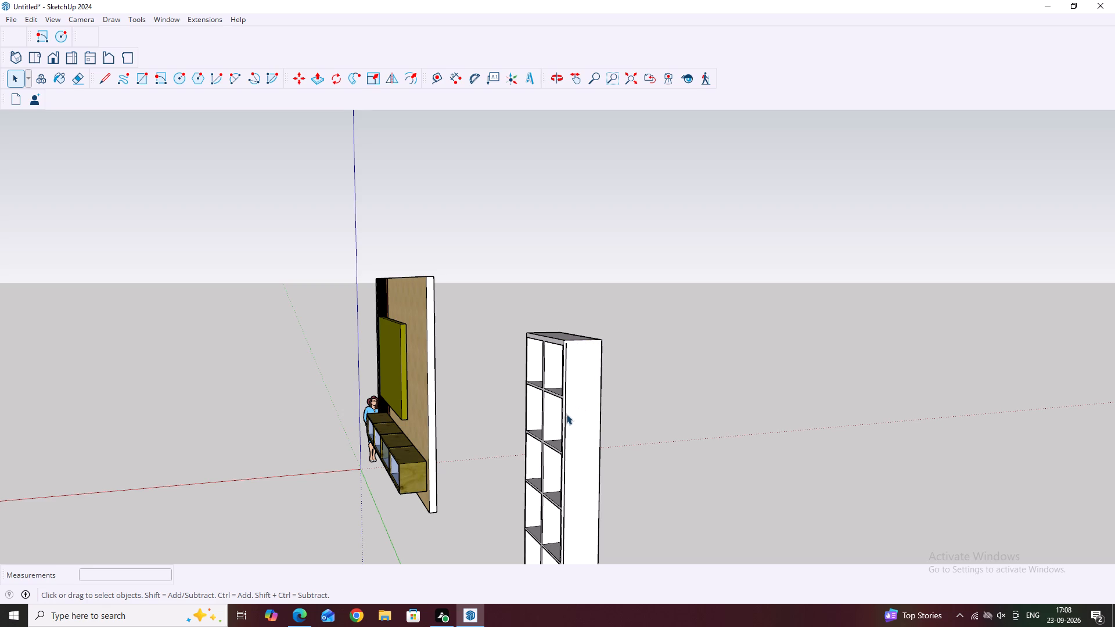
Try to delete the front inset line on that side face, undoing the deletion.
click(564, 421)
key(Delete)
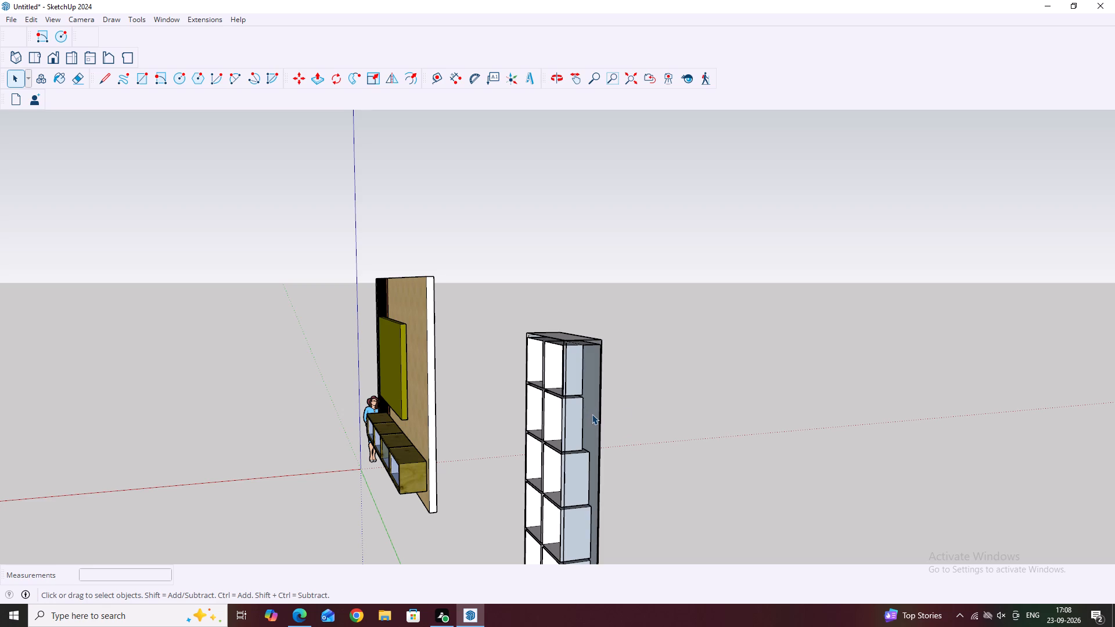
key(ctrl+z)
Delete both segments of the front vertical inset line on the side face farthest from the TV wall.
scroll(552, 422, up, 4)
middle_drag(659, 421, 568, 397)
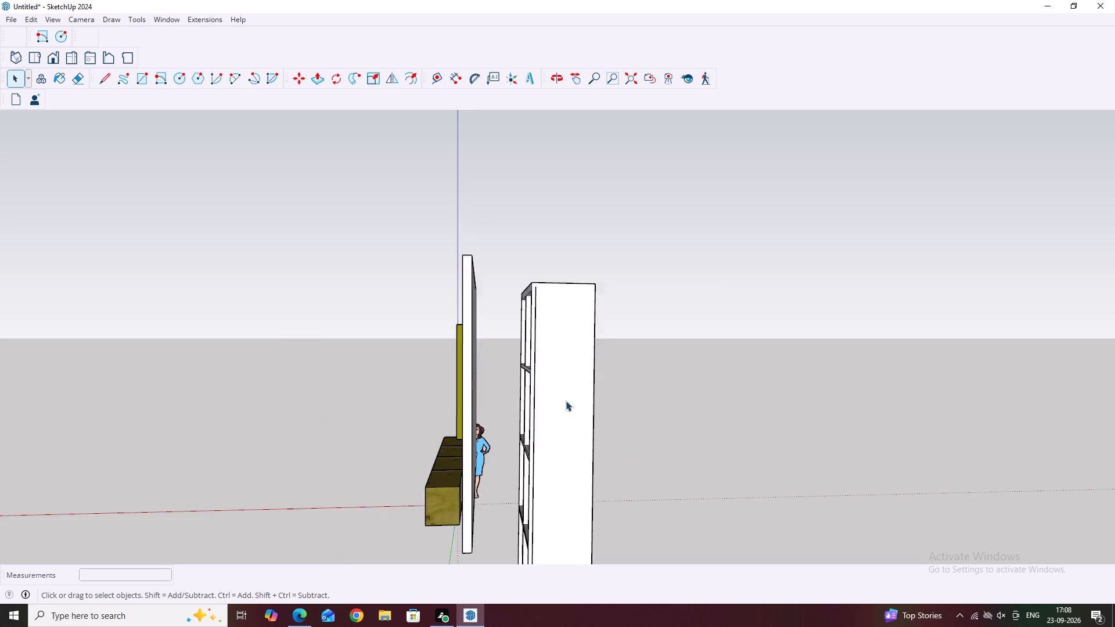
scroll(570, 412, up, 2)
scroll(523, 426, up, 2)
click(524, 425)
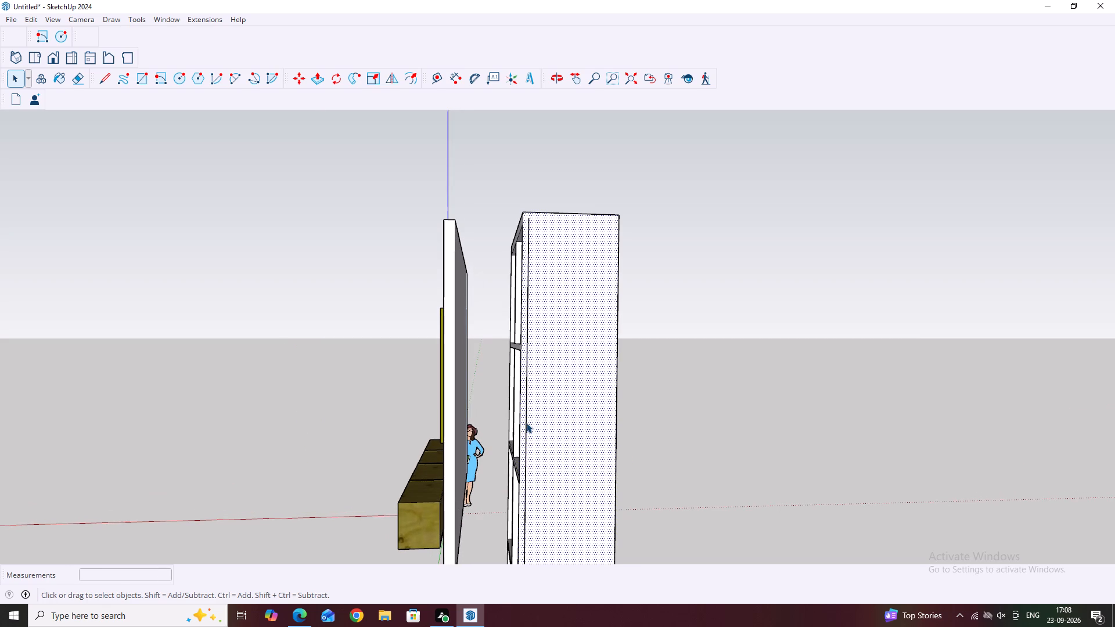
click(526, 423)
key(Delete)
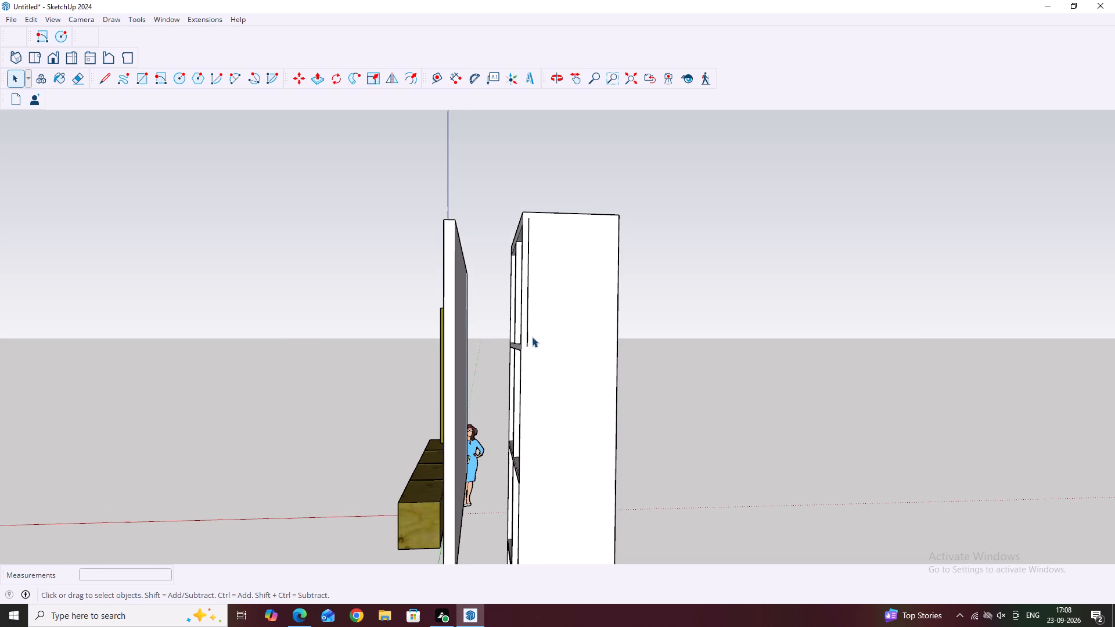
click(527, 334)
key(Delete)
Delete the bottom inset line on the cabinet's side face farthest from the TV wall.
scroll(592, 354, down, 6)
middle_drag(573, 417, 577, 419)
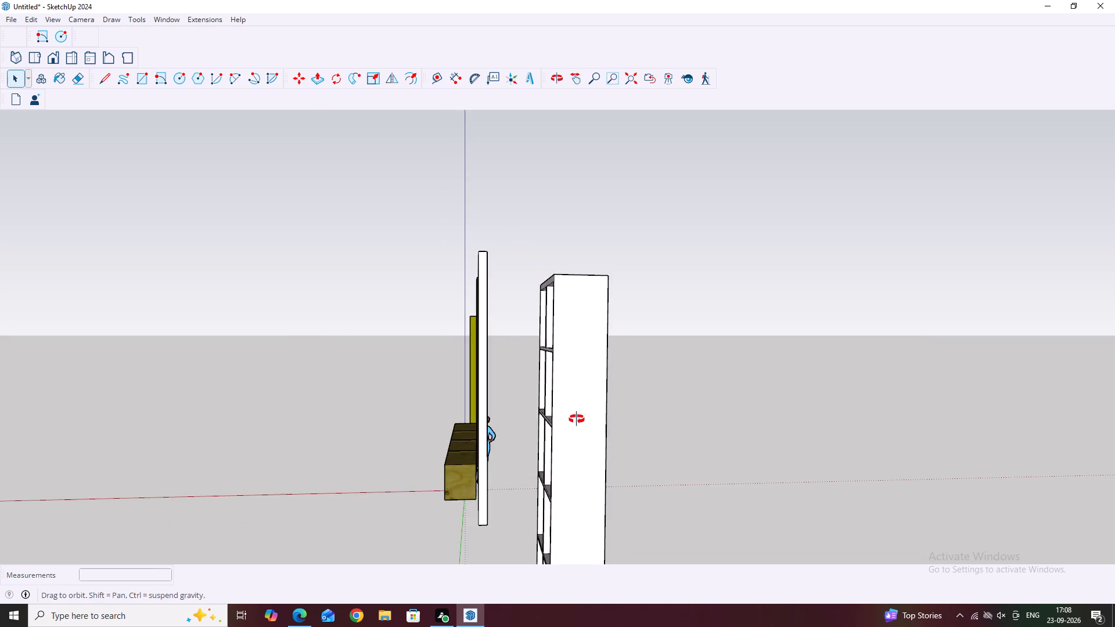
middle_drag(577, 419, 793, 394)
scroll(728, 374, down, 9)
middle_drag(724, 485, 627, 477)
scroll(657, 481, up, 6)
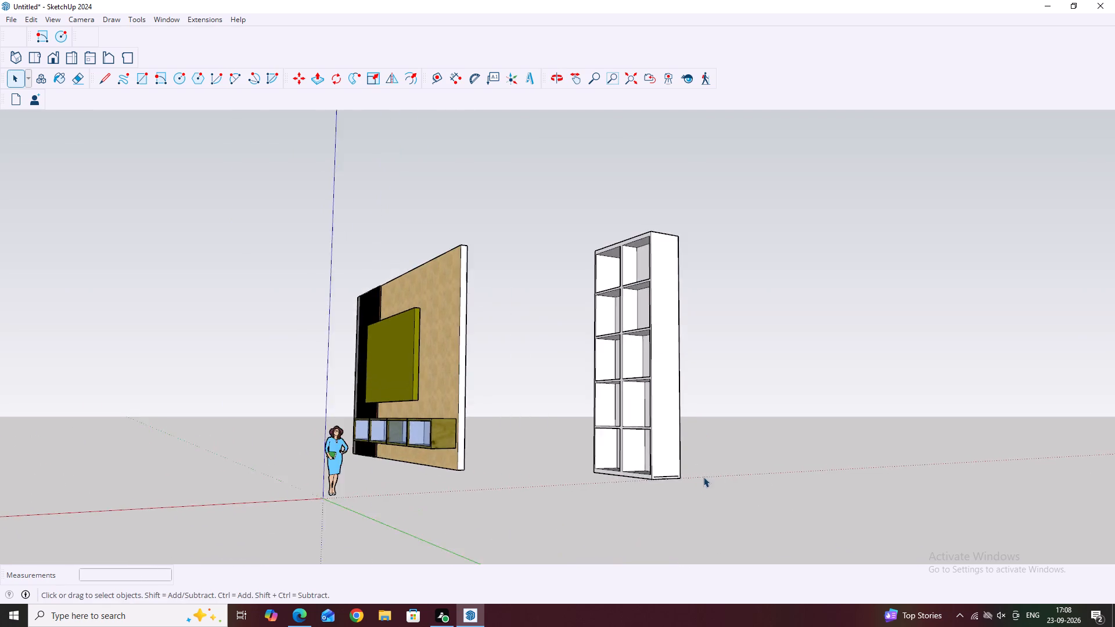
middle_drag(771, 470, 656, 475)
scroll(617, 487, up, 3)
click(479, 480)
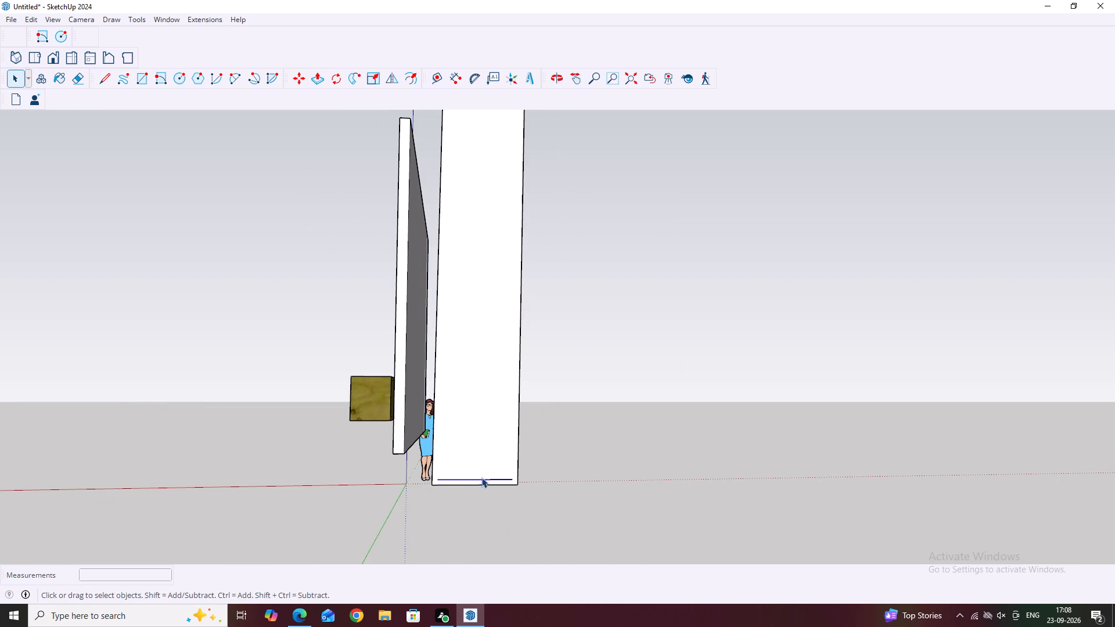
key(Delete)
Delete the top, front and rear inset lines on the cabinet's side face nearest the TV wall.
scroll(544, 431, down, 7)
middle_drag(475, 437, 746, 417)
middle_drag(628, 354, 664, 380)
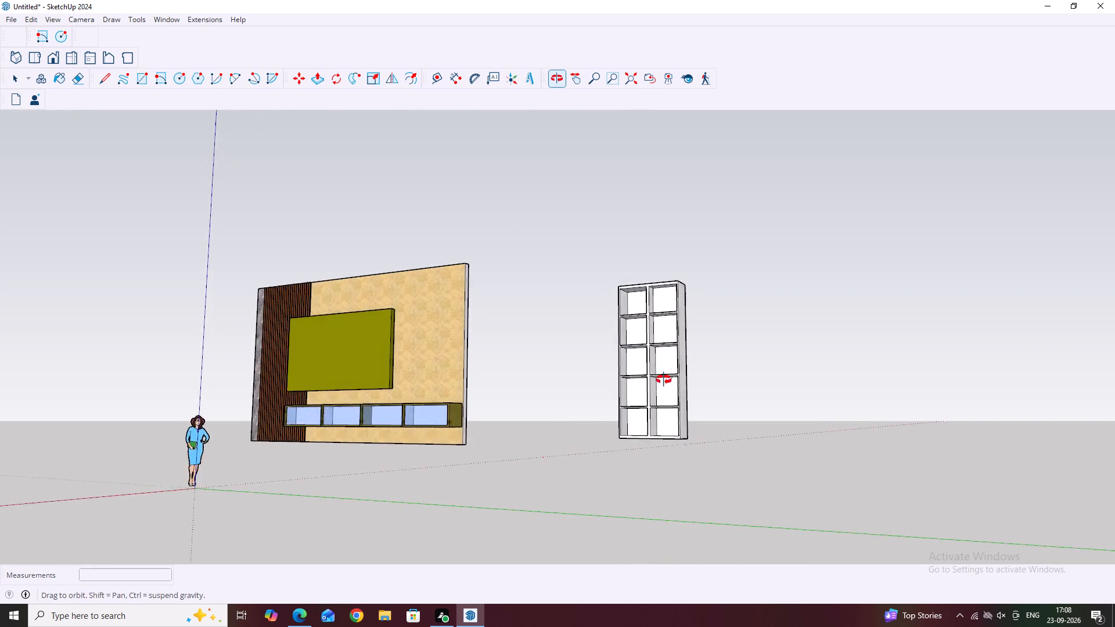
middle_drag(664, 380, 829, 380)
middle_drag(617, 361, 734, 385)
scroll(596, 293, up, 5)
middle_drag(618, 313, 663, 318)
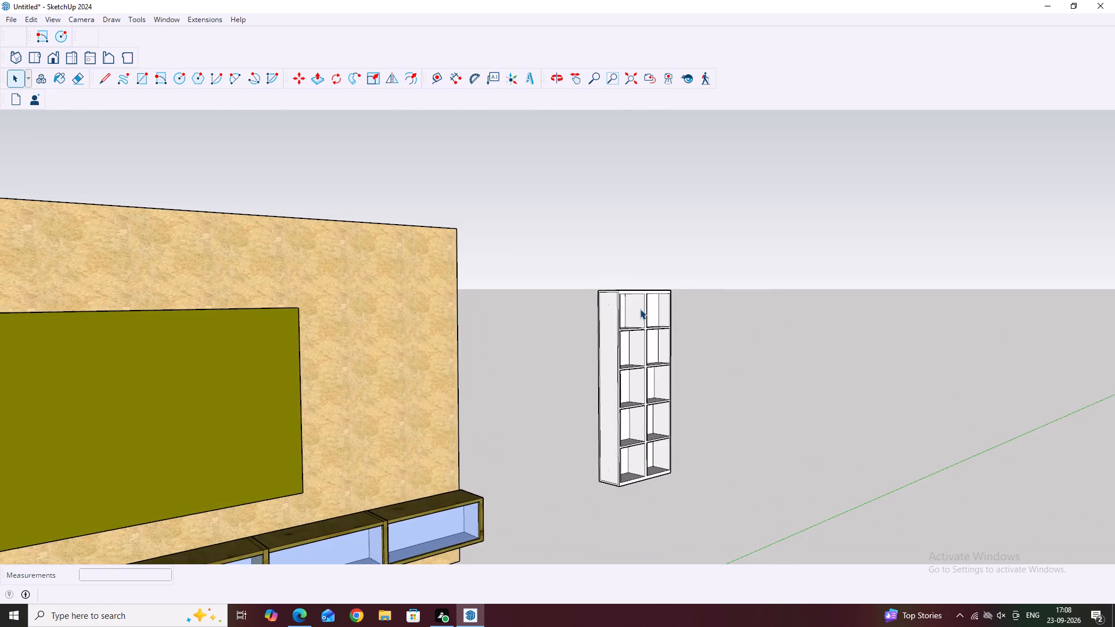
scroll(617, 301, up, 11)
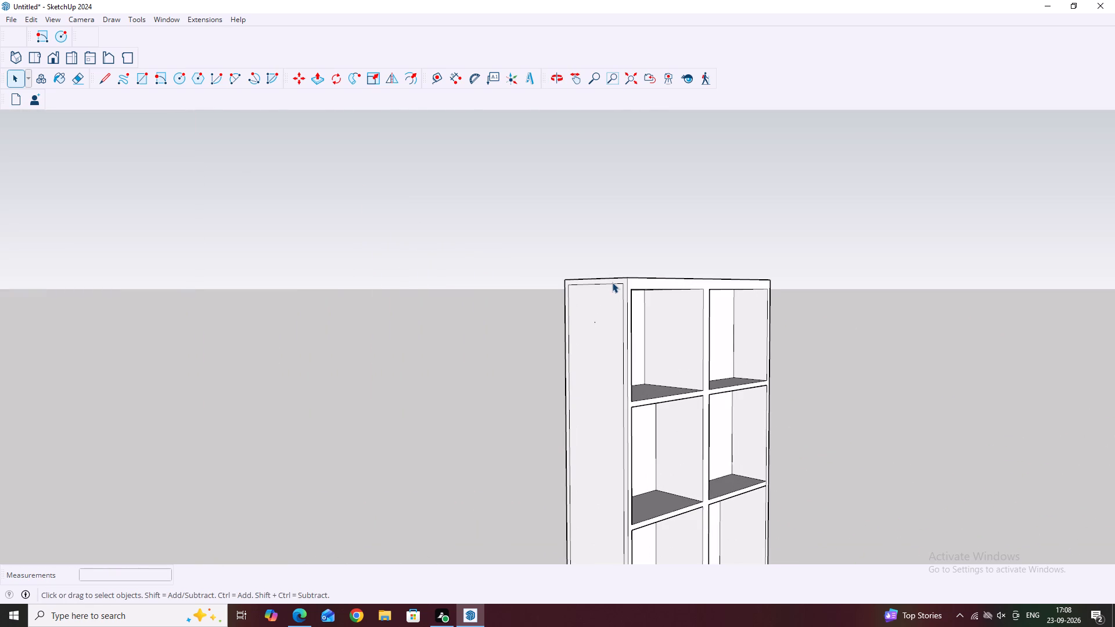
click(612, 282)
key(Delete)
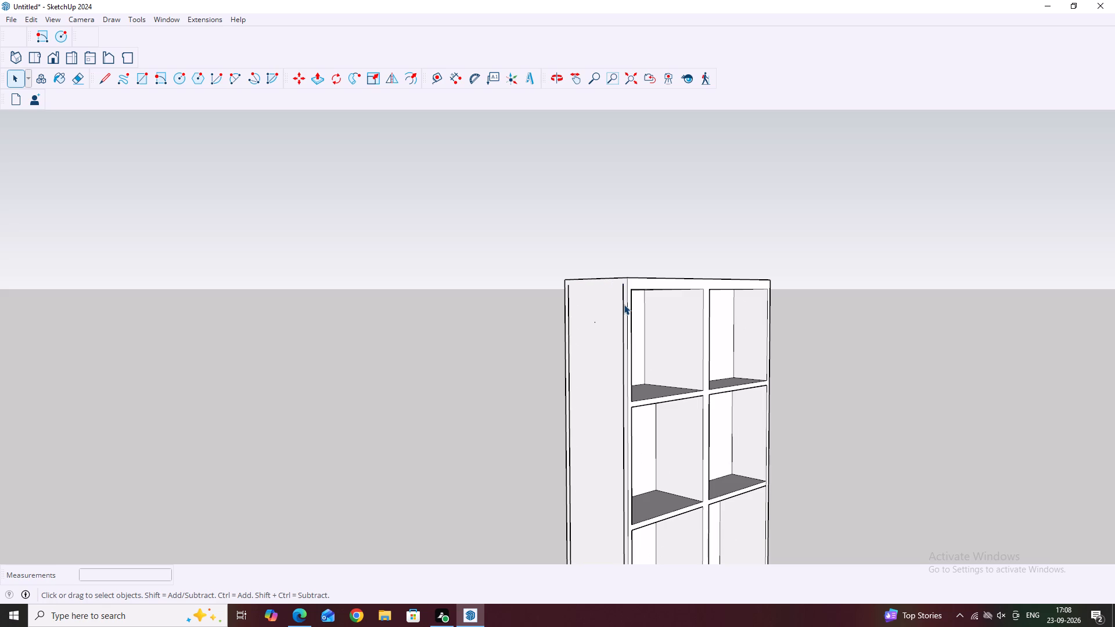
click(624, 305)
key(Delete)
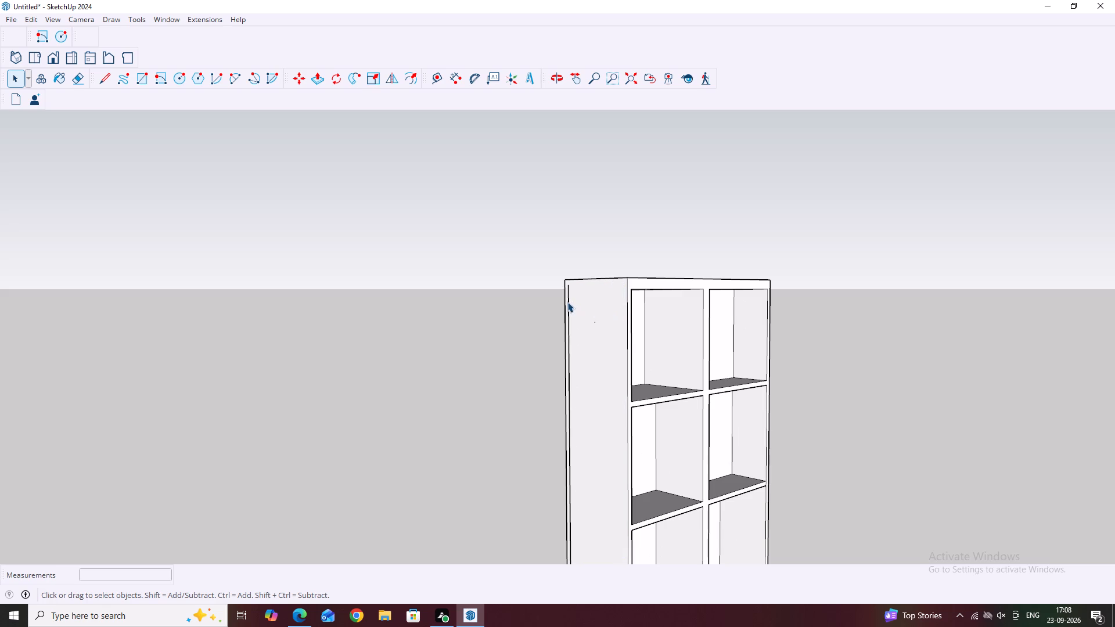
click(568, 302)
key(Delete)
Delete the remaining bottom inset line on the side face nearest the TV wall.
scroll(584, 313, down, 15)
scroll(580, 489, up, 2)
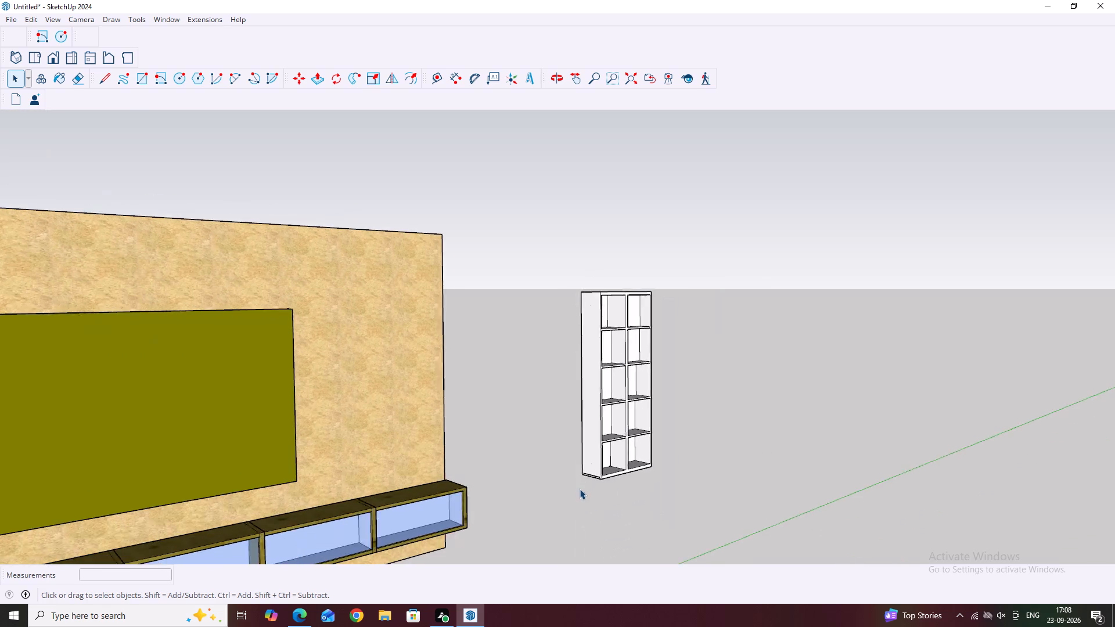
scroll(580, 489, up, 12)
click(594, 475)
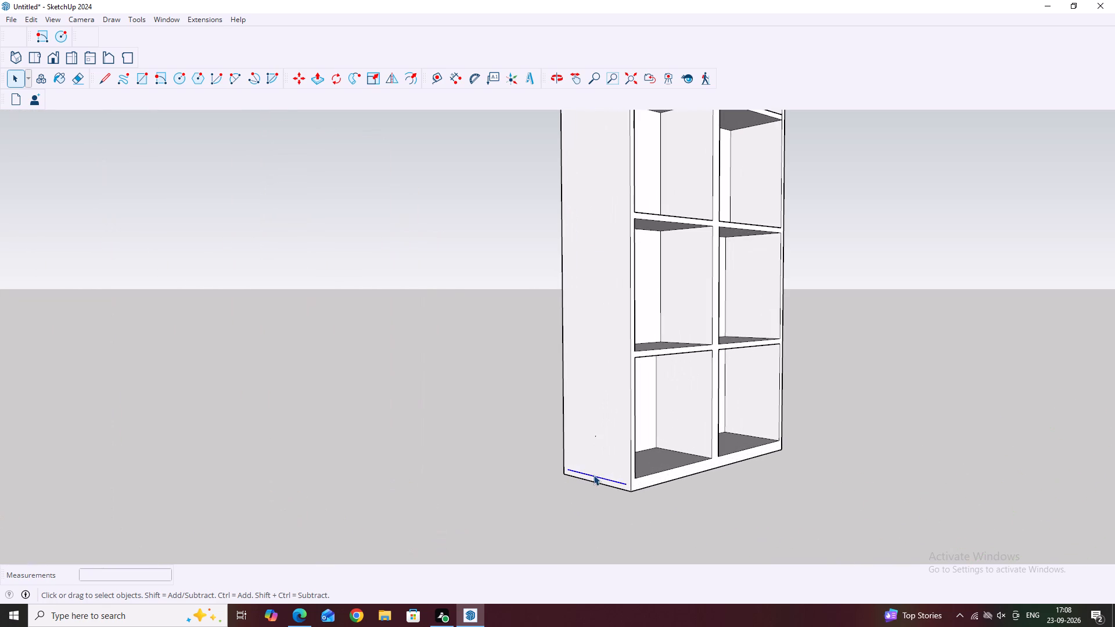
key(Delete)
Delete the four vertical lines on the cabinet's back face: the two central ones and one near each edge.
scroll(662, 467, down, 6)
middle_drag(779, 423, 519, 458)
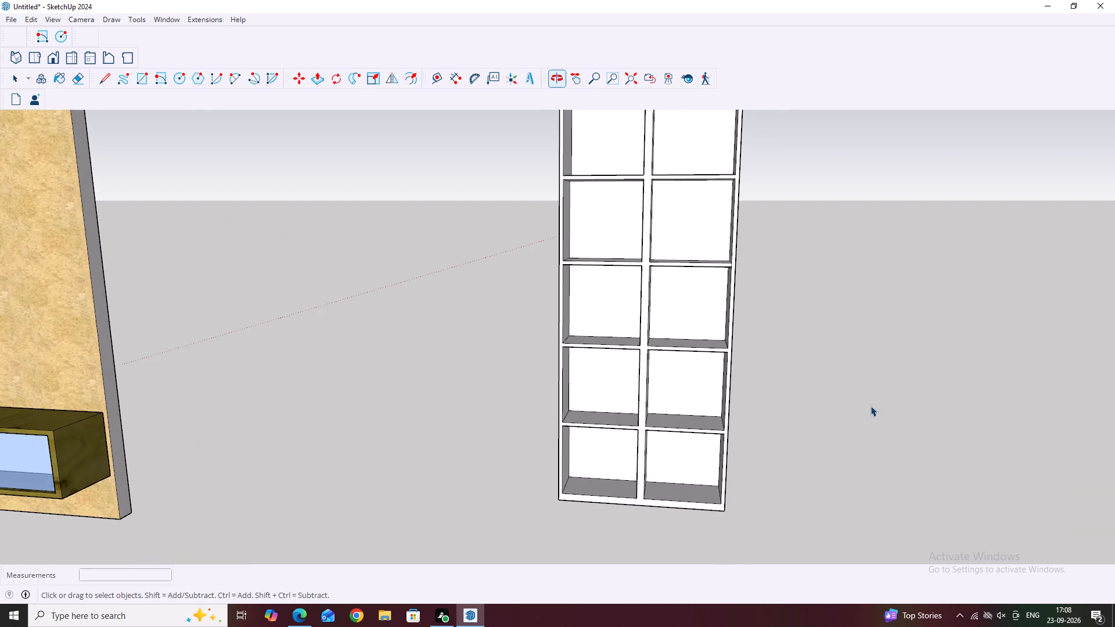
middle_drag(871, 406, 660, 425)
middle_drag(770, 385, 457, 385)
middle_drag(613, 341, 559, 334)
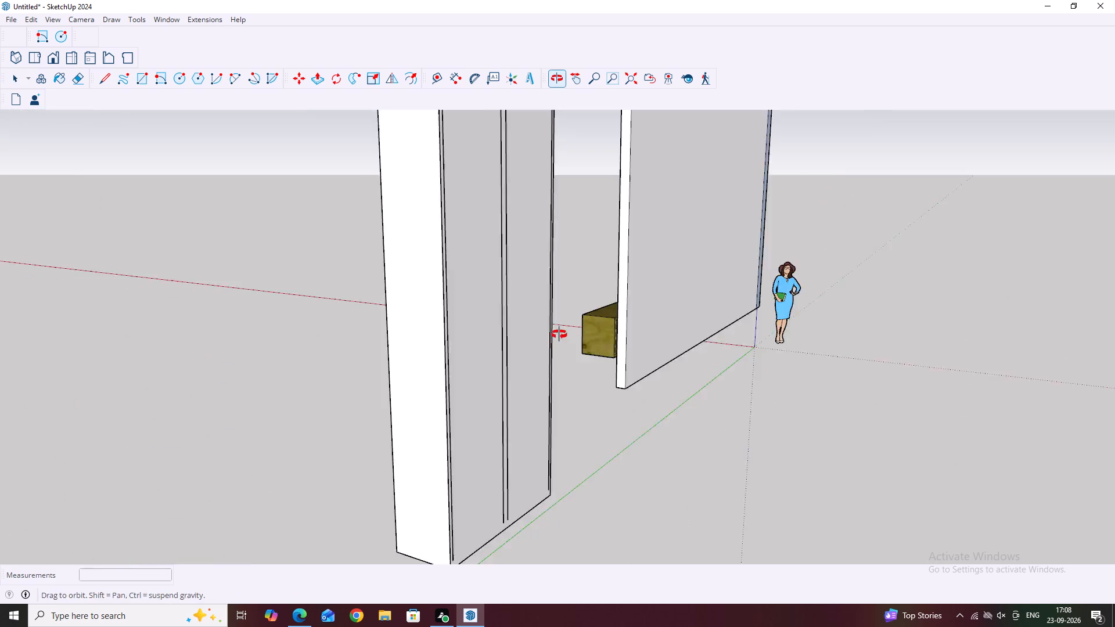
middle_drag(559, 334, 499, 326)
click(415, 361)
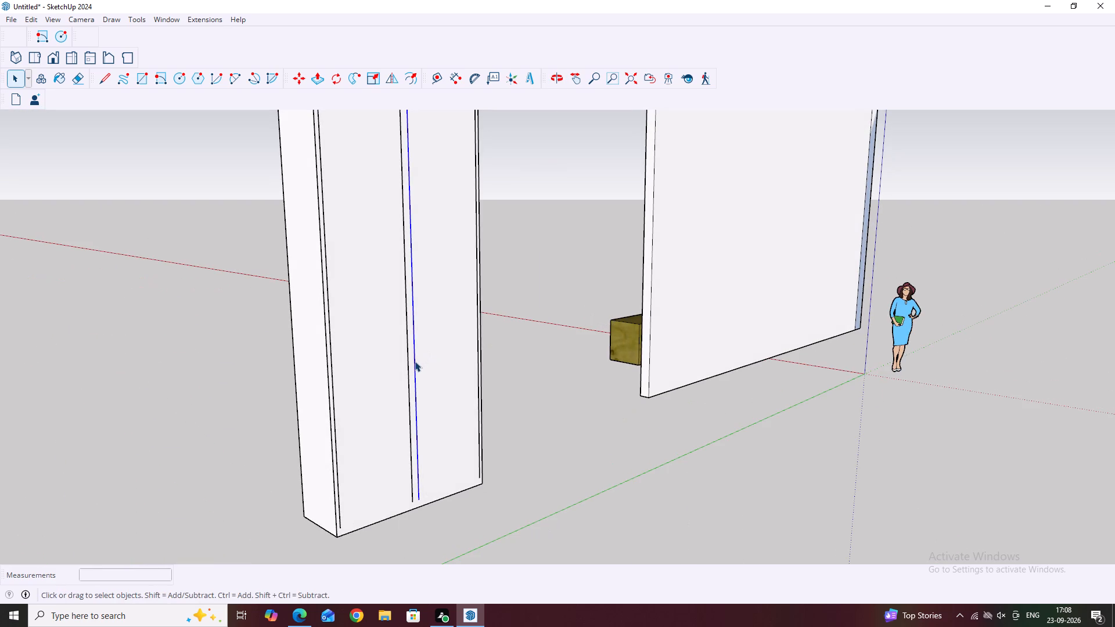
key(Delete)
click(409, 386)
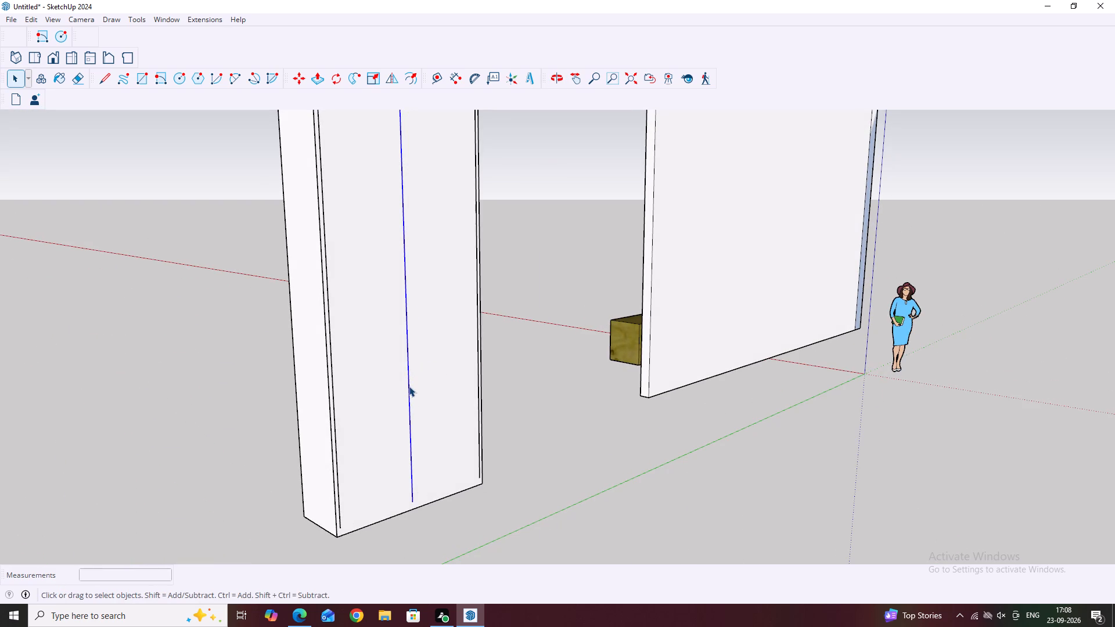
key(Delete)
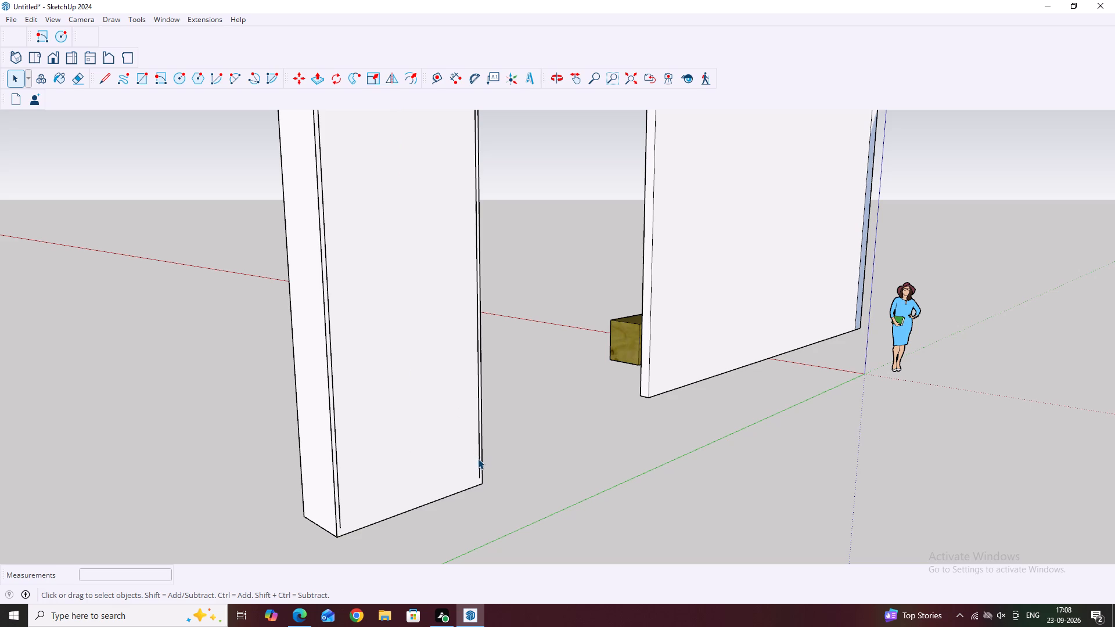
click(479, 459)
key(Delete)
click(337, 499)
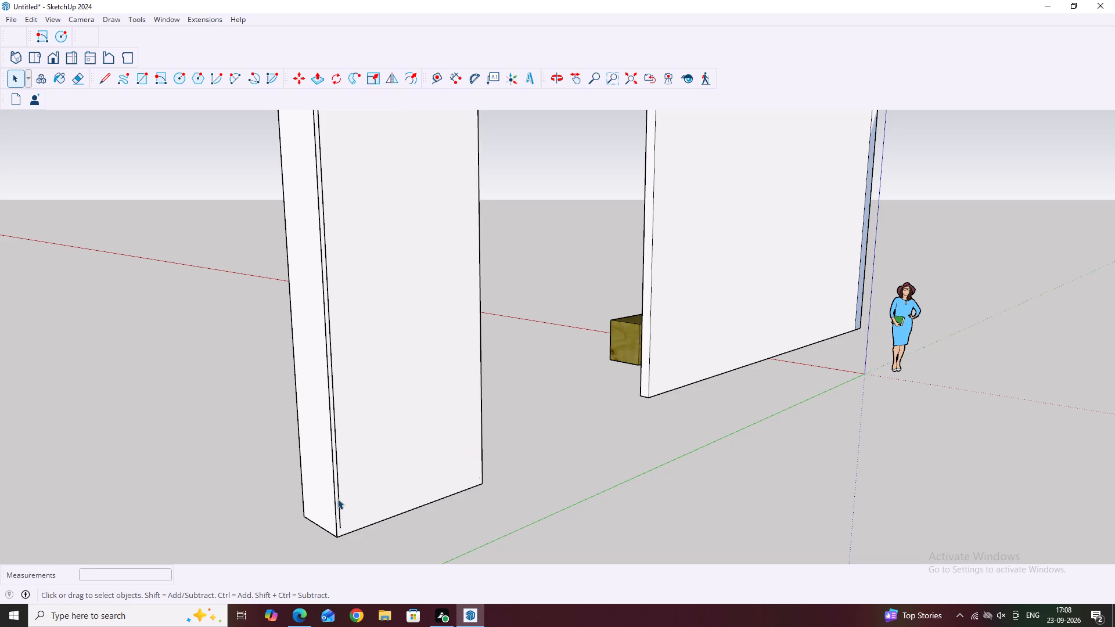
key(Delete)
Delete the two horizontal line segments along the upper edge of the cabinet's back face.
scroll(380, 469, down, 6)
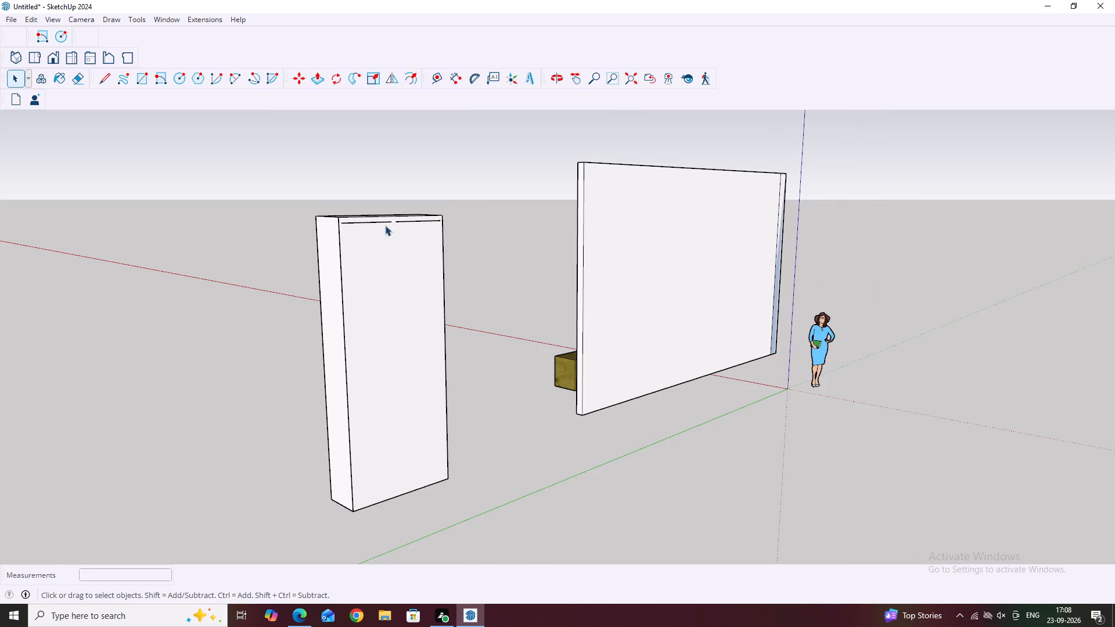
scroll(384, 225, up, 3)
click(373, 221)
key(Delete)
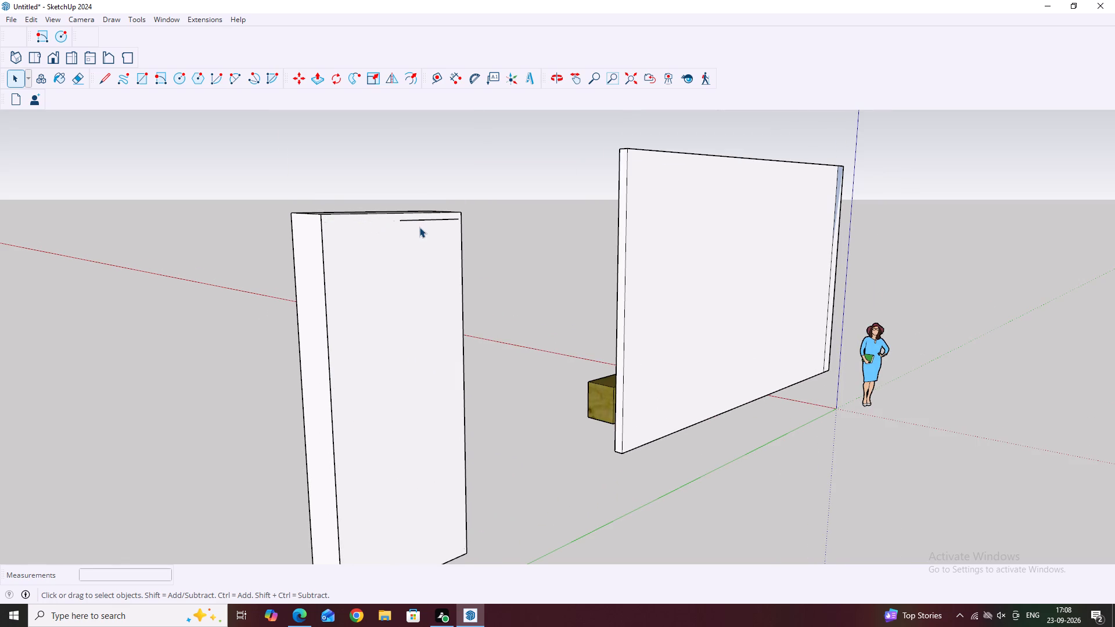
click(419, 219)
key(Delete)
Delete the four inset lines on the cabinet's top face: front, rear and both ends.
middle_drag(351, 215, 454, 311)
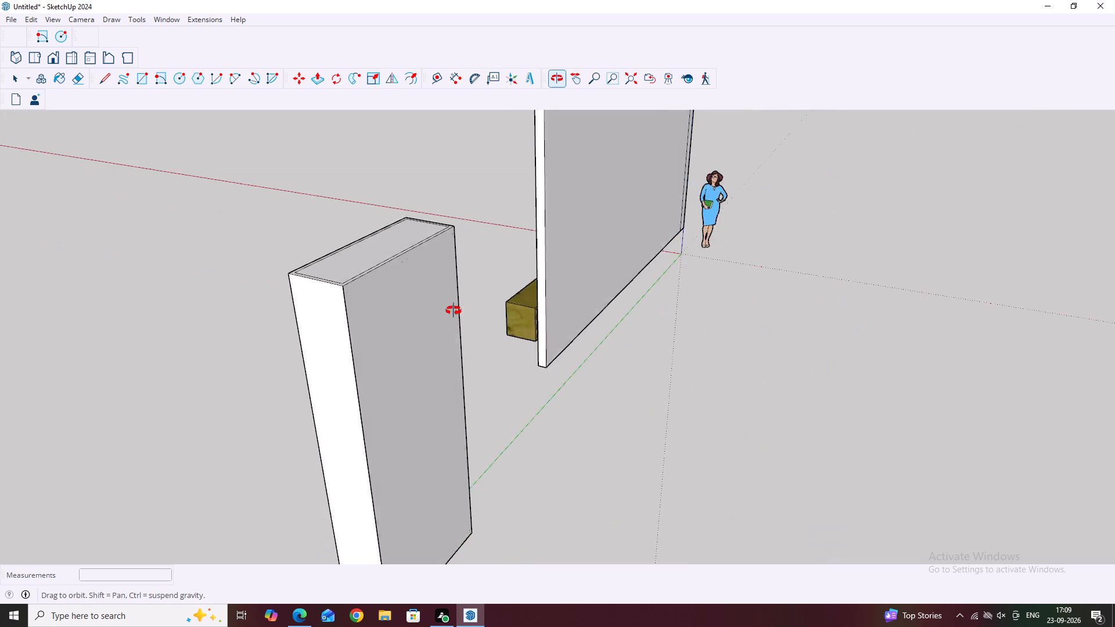
middle_drag(454, 311, 463, 318)
middle_drag(313, 326, 631, 354)
middle_drag(463, 379, 600, 345)
middle_drag(583, 285, 692, 362)
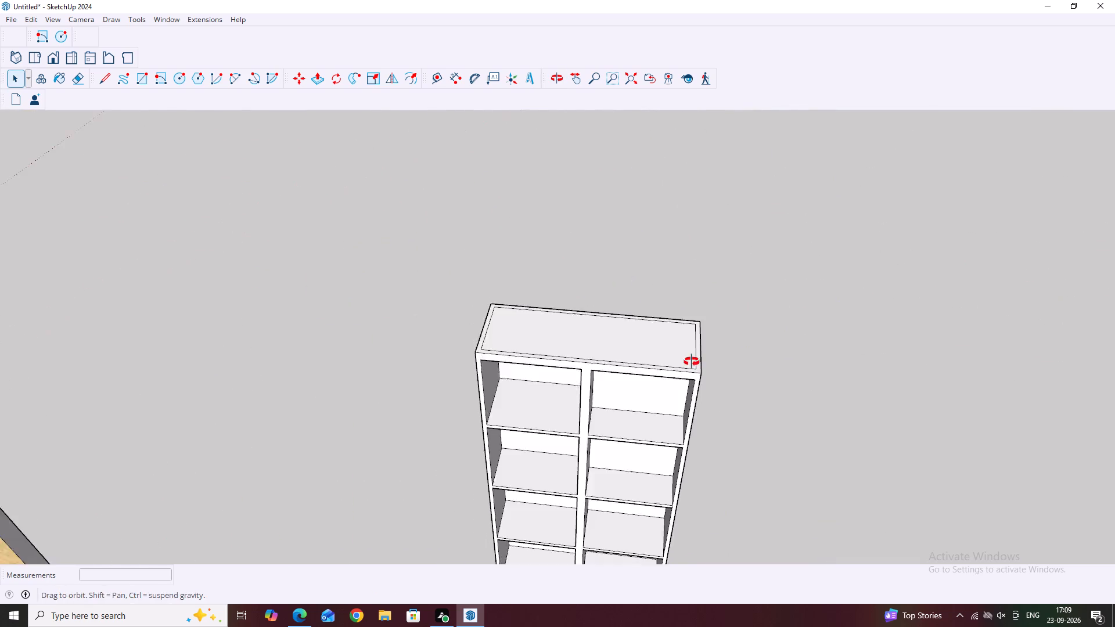
middle_drag(692, 362, 696, 362)
scroll(696, 362, down, 1)
click(599, 360)
click(607, 356)
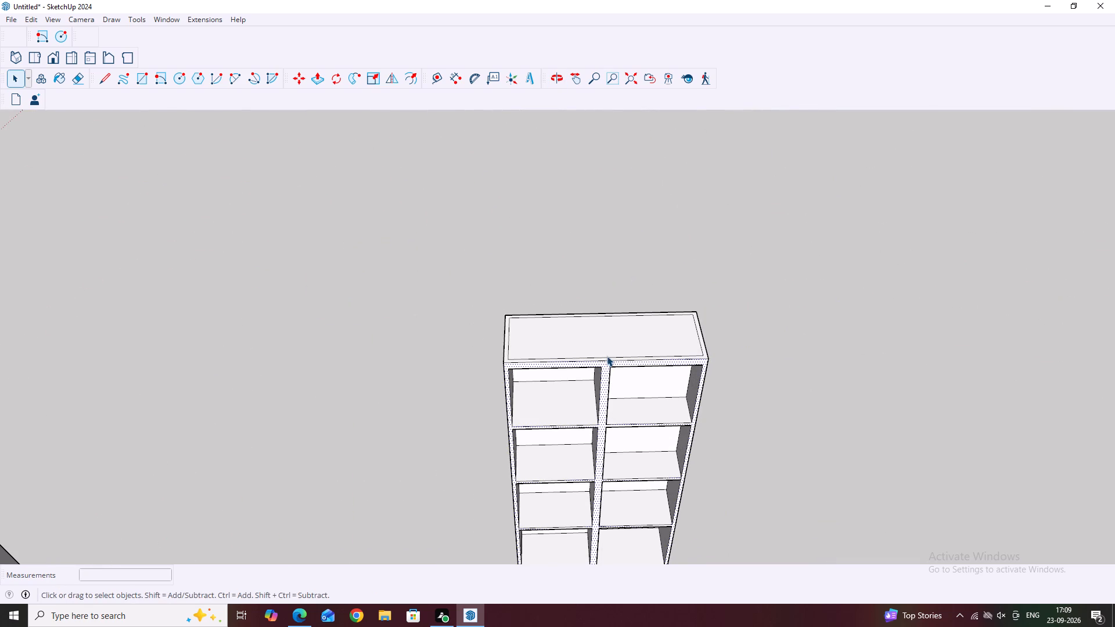
scroll(607, 356, up, 2)
key(Delete)
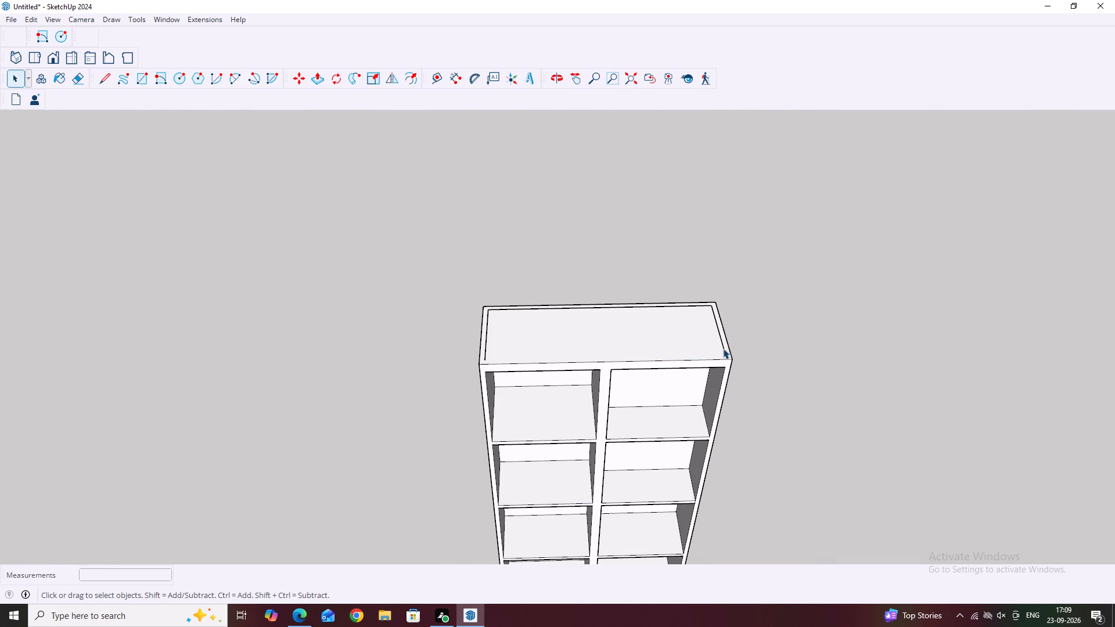
click(723, 348)
key(Delete)
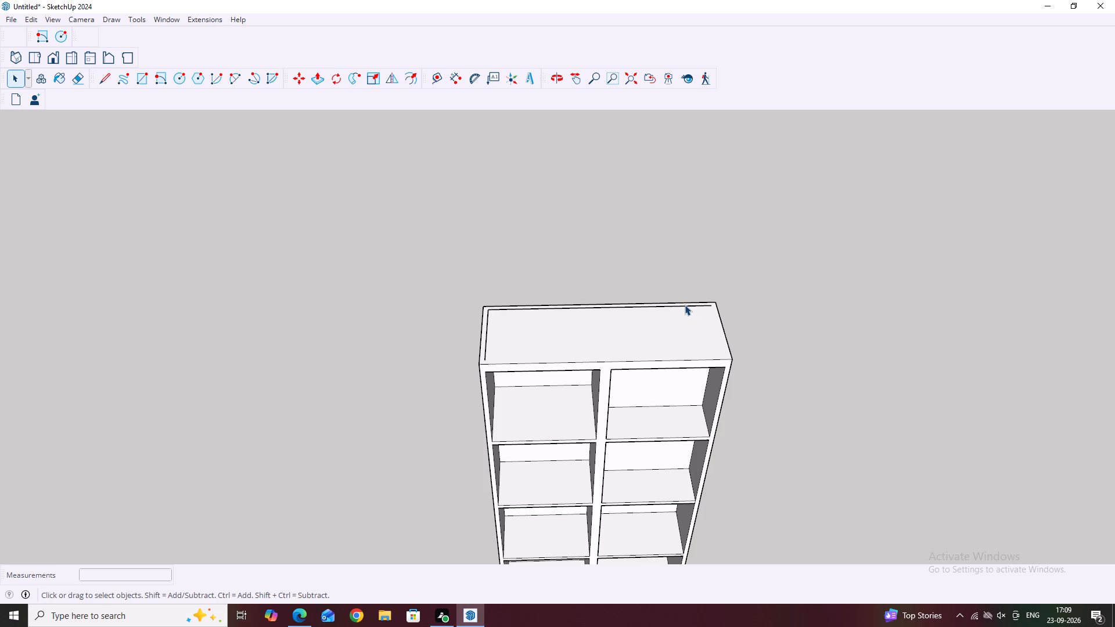
click(685, 305)
key(Delete)
click(487, 336)
key(Delete)
Examine the cabinet's front frame, compartments and shelves from several angles and distances.
scroll(725, 232, down, 5)
middle_drag(722, 346, 712, 280)
middle_drag(618, 354, 625, 261)
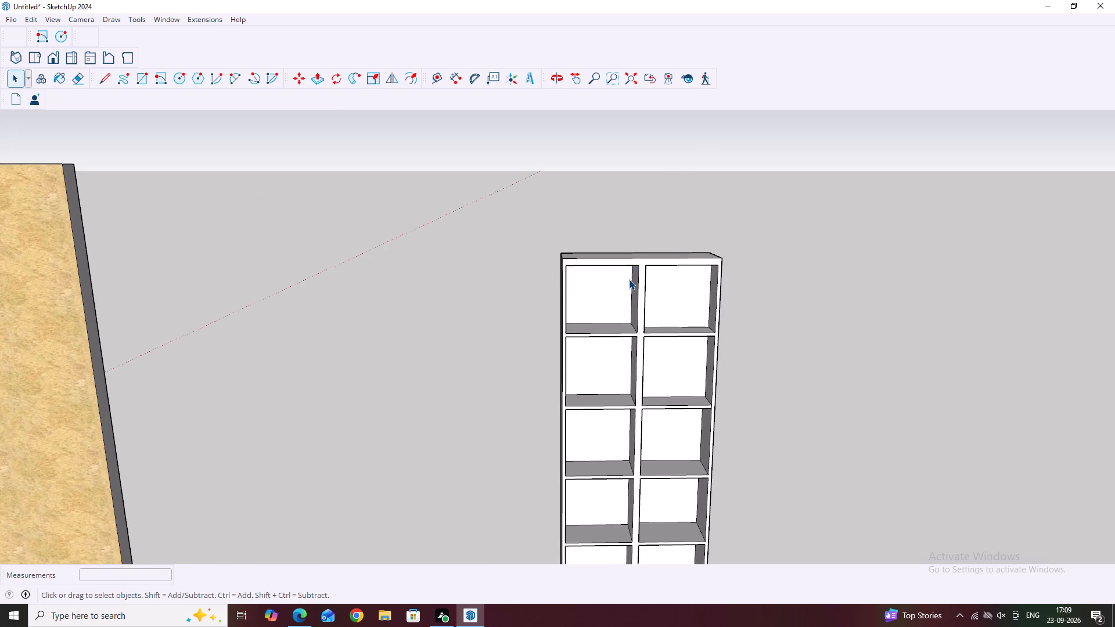
scroll(660, 307, down, 7)
scroll(619, 360, up, 2)
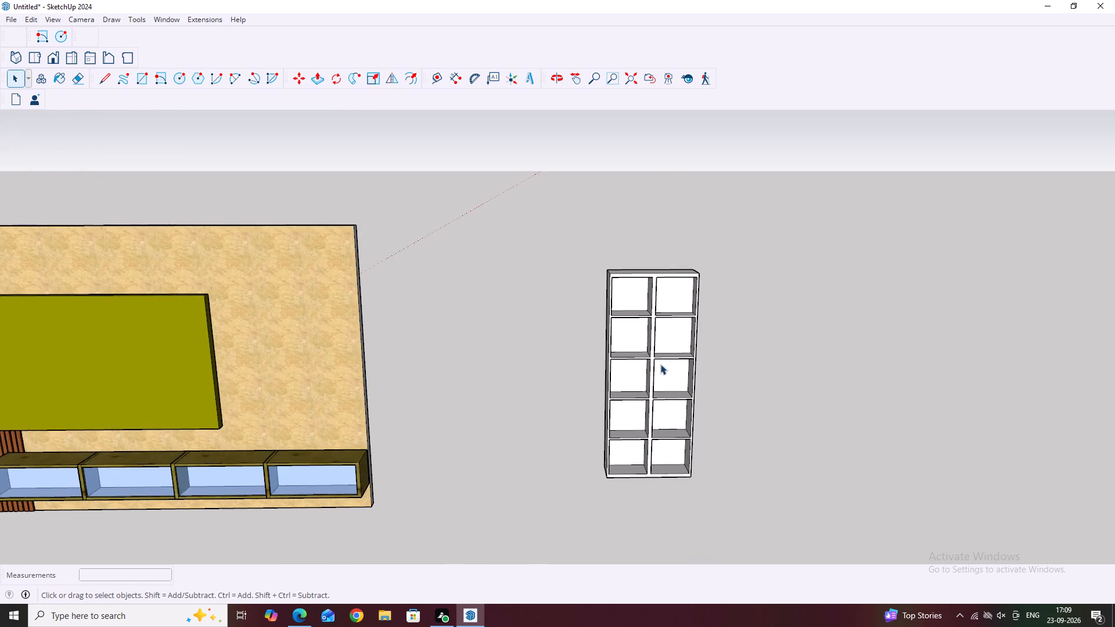
scroll(660, 364, up, 4)
middle_drag(765, 344, 780, 313)
scroll(778, 323, up, 1)
scroll(633, 352, down, 3)
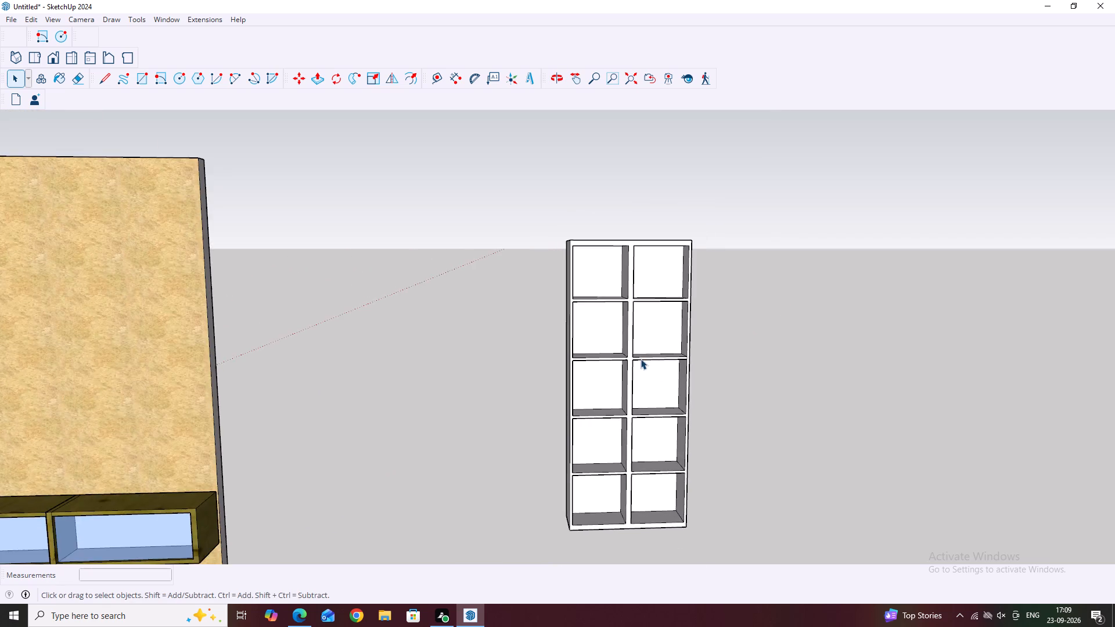
scroll(659, 366, down, 4)
middle_drag(758, 392, 699, 387)
scroll(634, 298, up, 4)
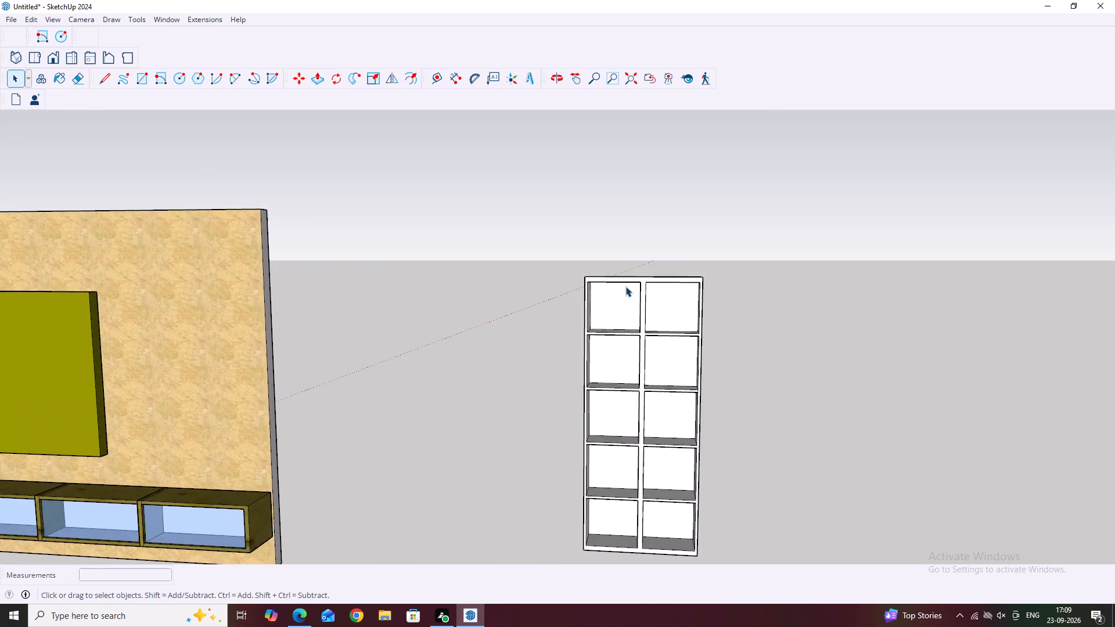
scroll(625, 286, up, 2)
middle_drag(580, 294, 510, 304)
middle_drag(660, 326, 686, 346)
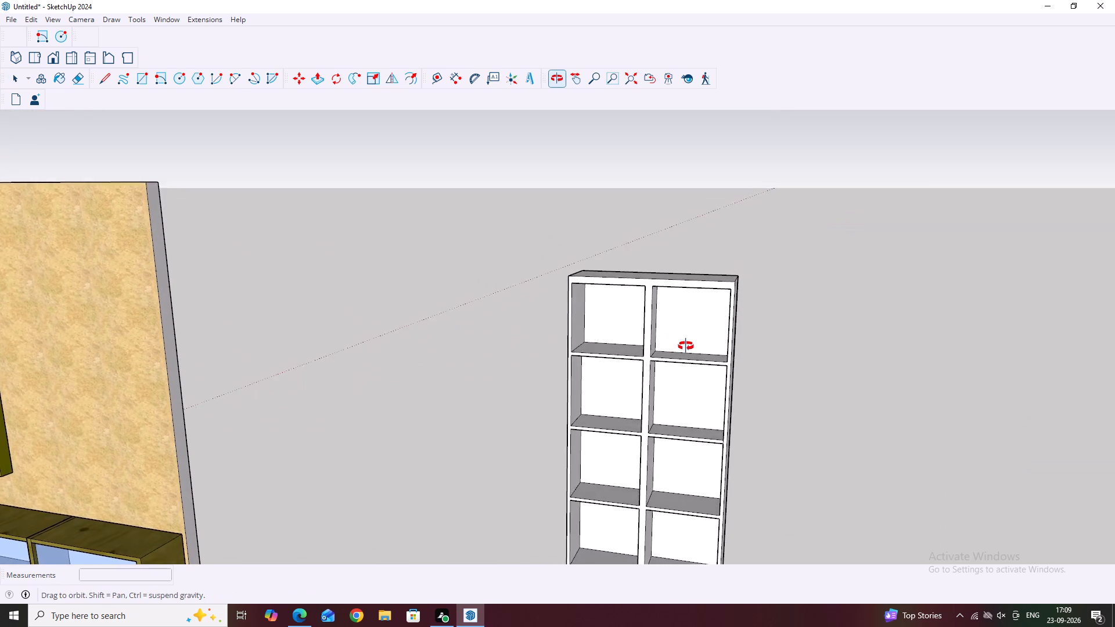
middle_drag(686, 346, 689, 348)
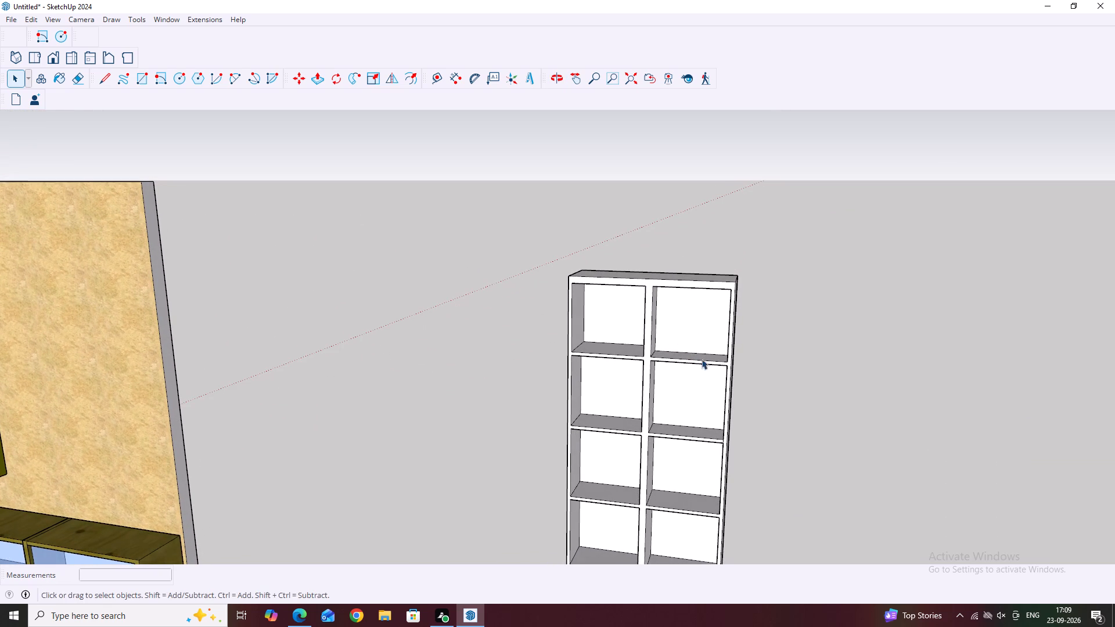
scroll(576, 322, up, 4)
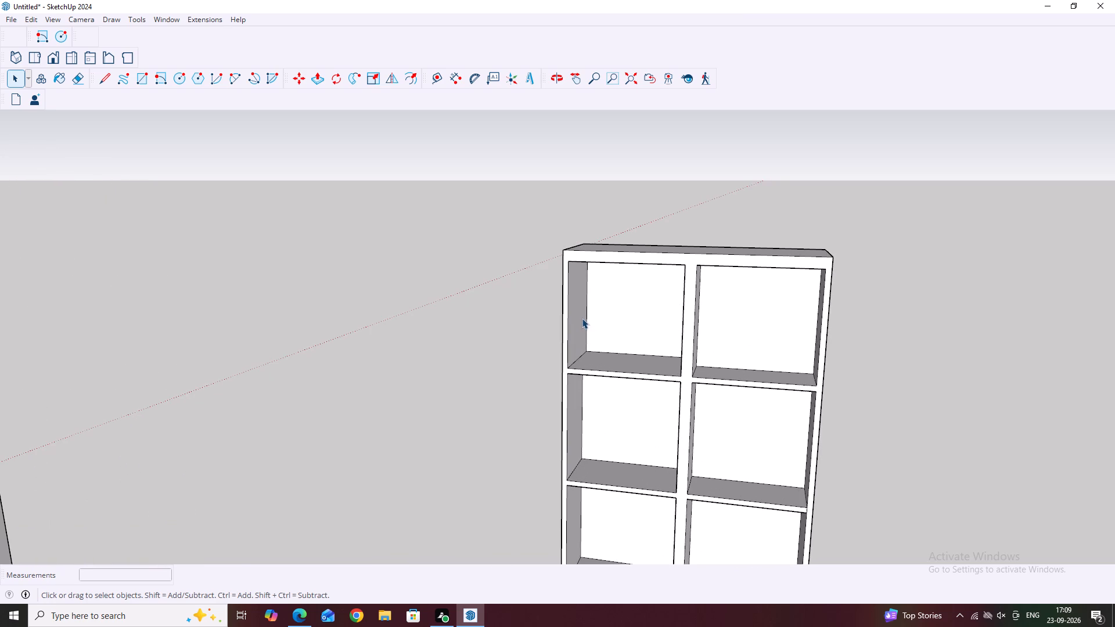
scroll(638, 348, down, 5)
middle_drag(583, 357, 686, 362)
scroll(639, 315, up, 3)
middle_drag(715, 362, 713, 341)
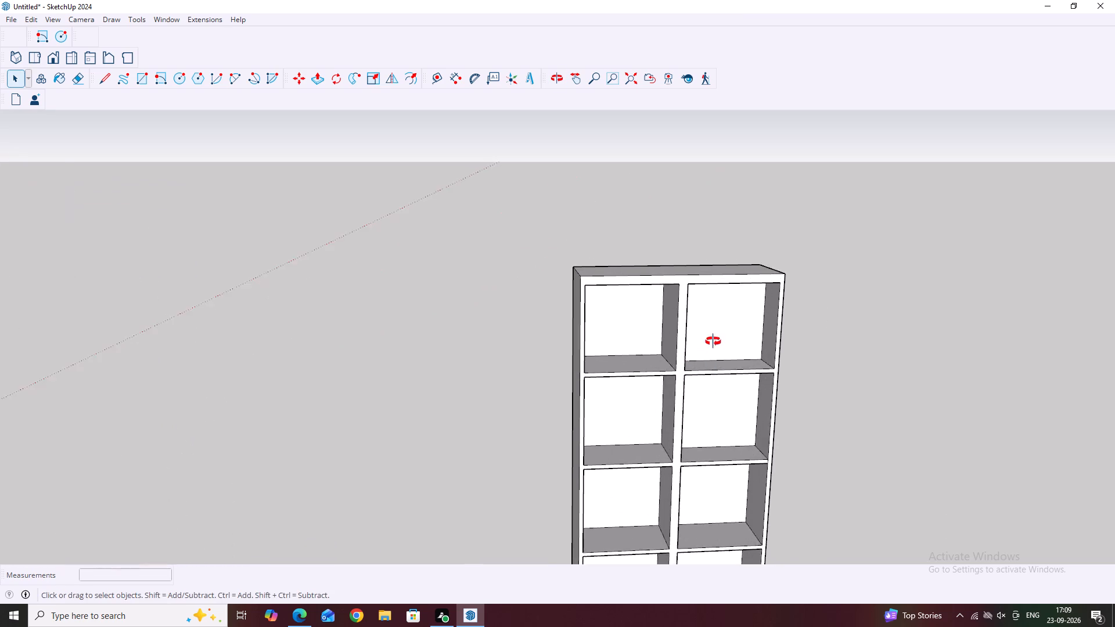
middle_drag(713, 341, 702, 286)
middle_drag(630, 301, 585, 268)
scroll(628, 298, up, 1)
scroll(565, 284, up, 1)
scroll(623, 286, up, 1)
middle_drag(616, 282, 555, 299)
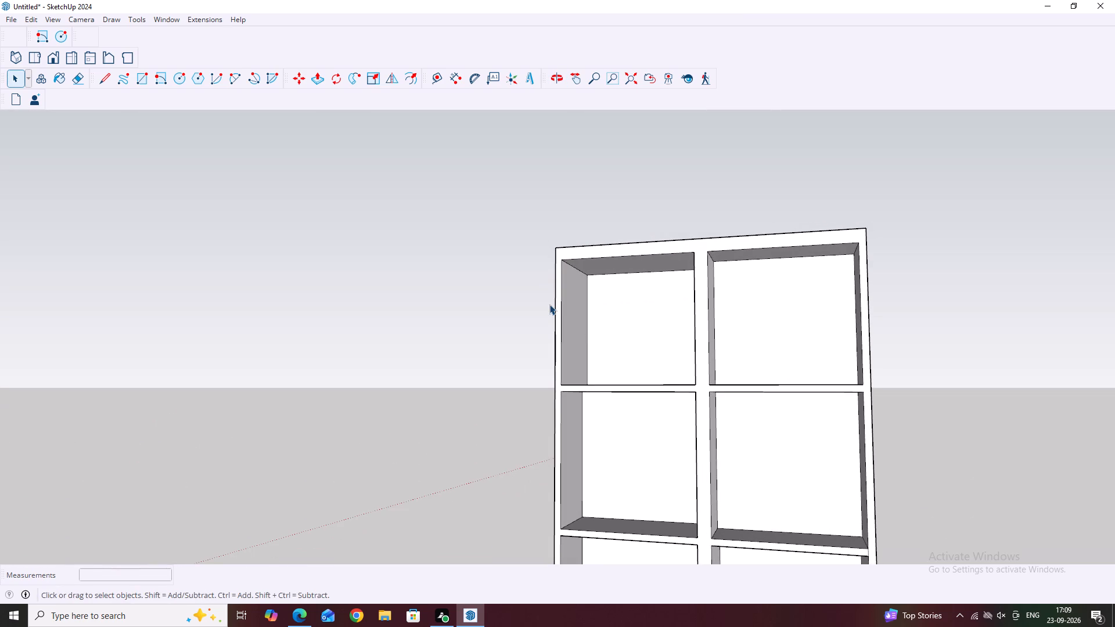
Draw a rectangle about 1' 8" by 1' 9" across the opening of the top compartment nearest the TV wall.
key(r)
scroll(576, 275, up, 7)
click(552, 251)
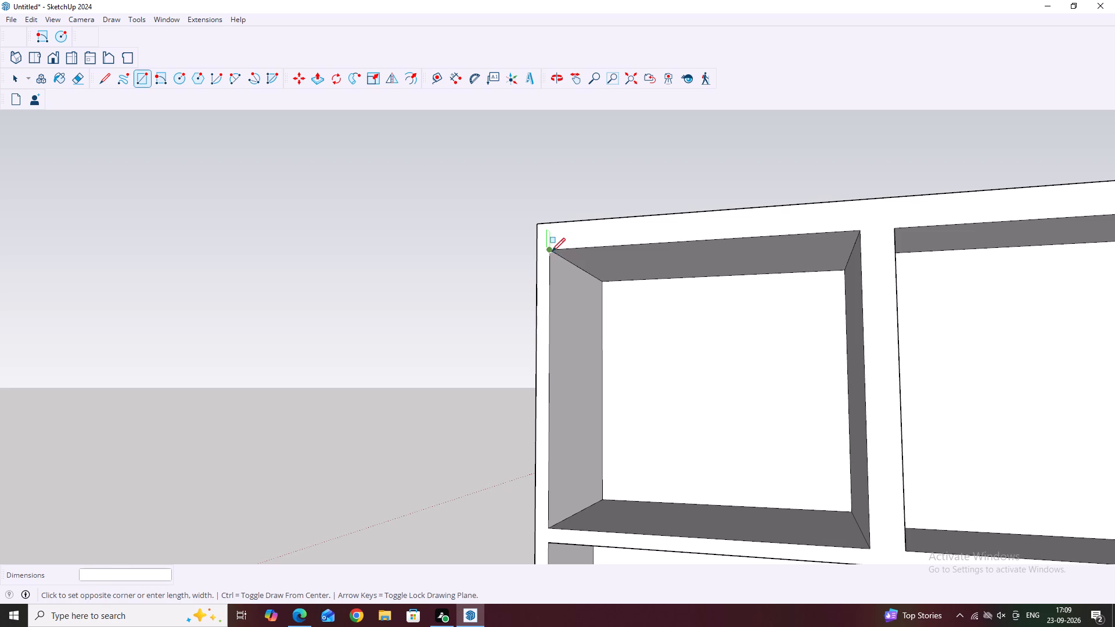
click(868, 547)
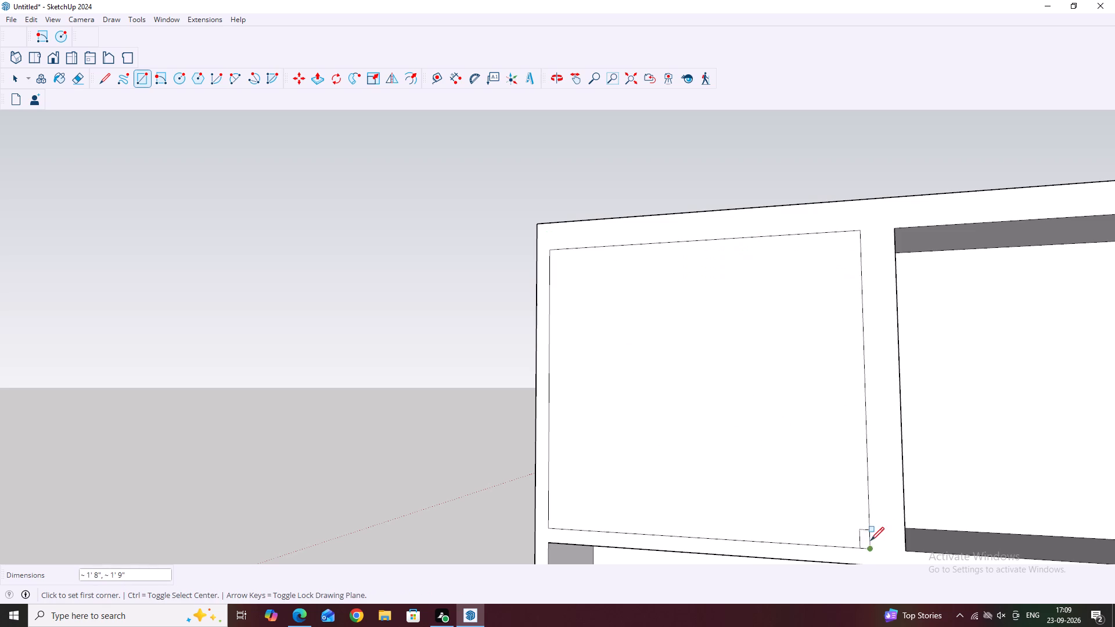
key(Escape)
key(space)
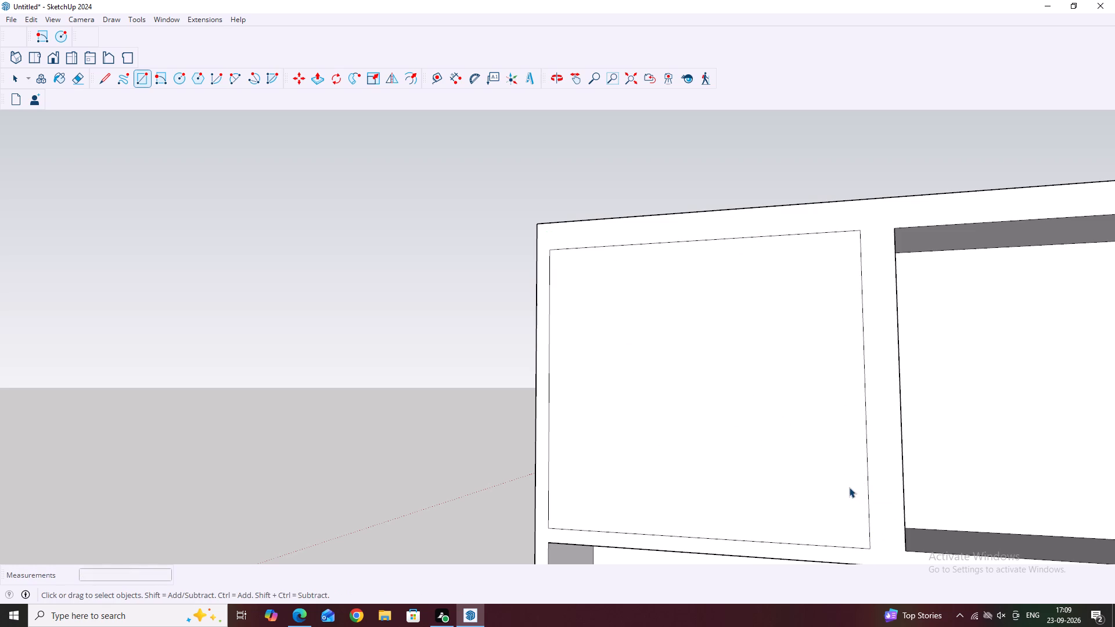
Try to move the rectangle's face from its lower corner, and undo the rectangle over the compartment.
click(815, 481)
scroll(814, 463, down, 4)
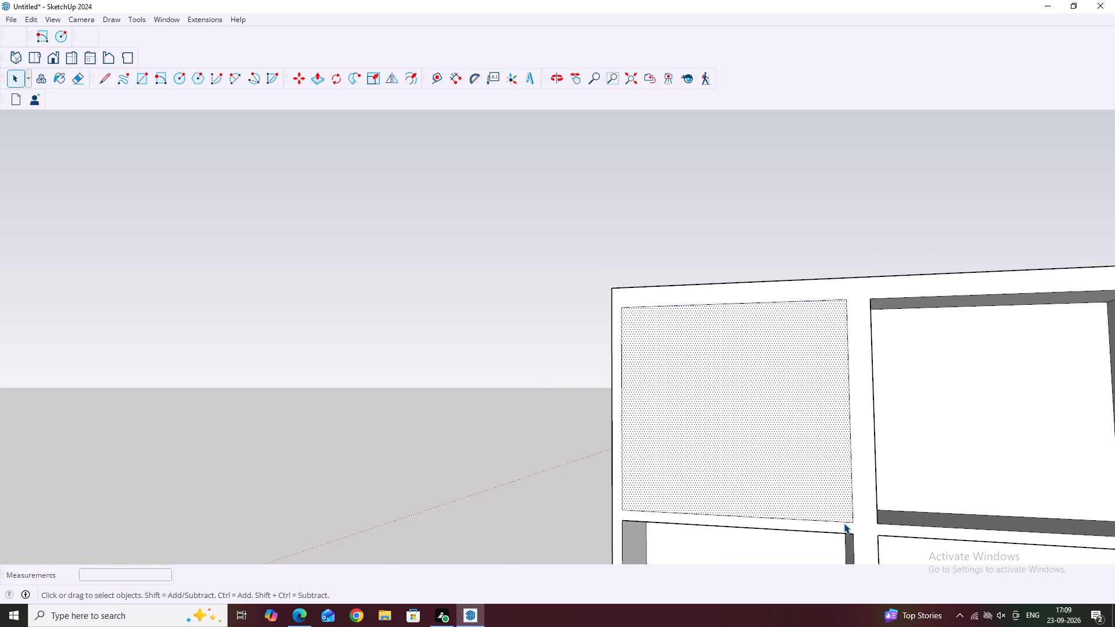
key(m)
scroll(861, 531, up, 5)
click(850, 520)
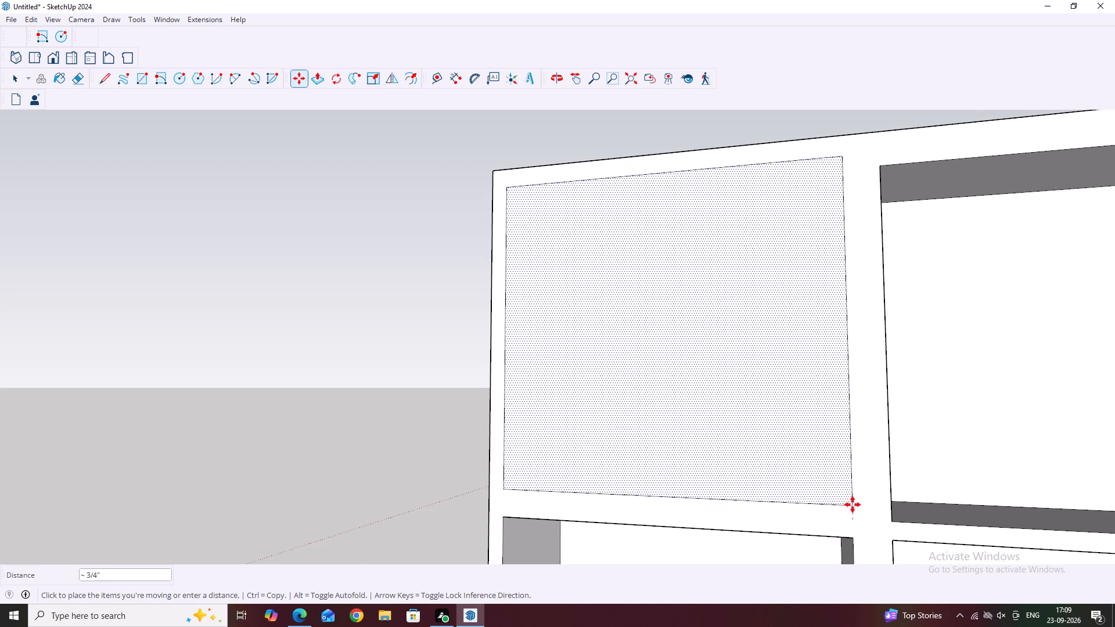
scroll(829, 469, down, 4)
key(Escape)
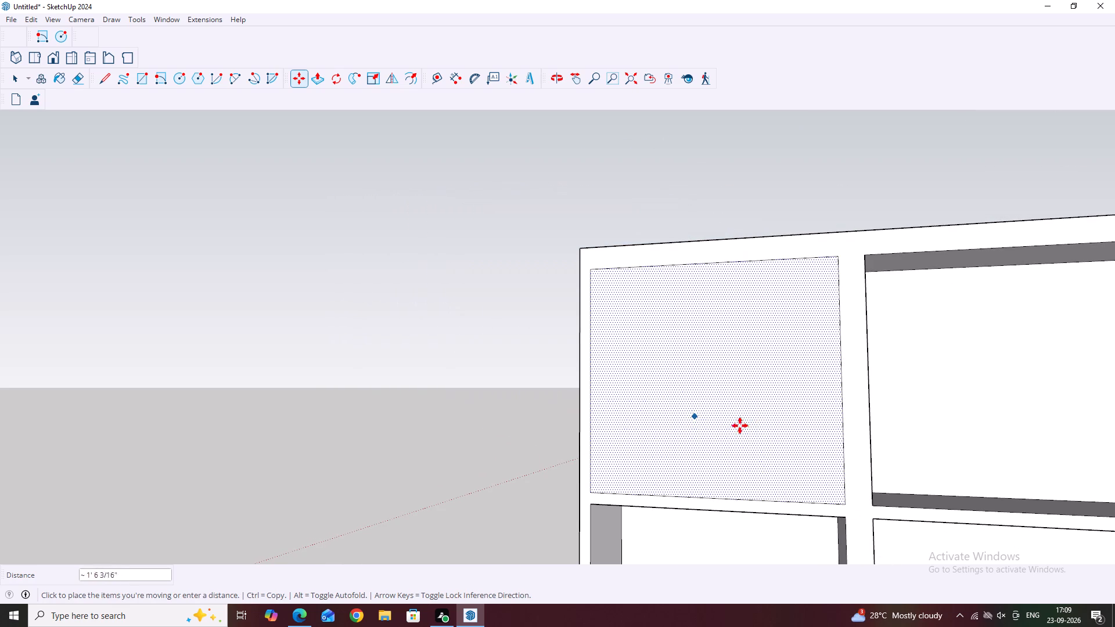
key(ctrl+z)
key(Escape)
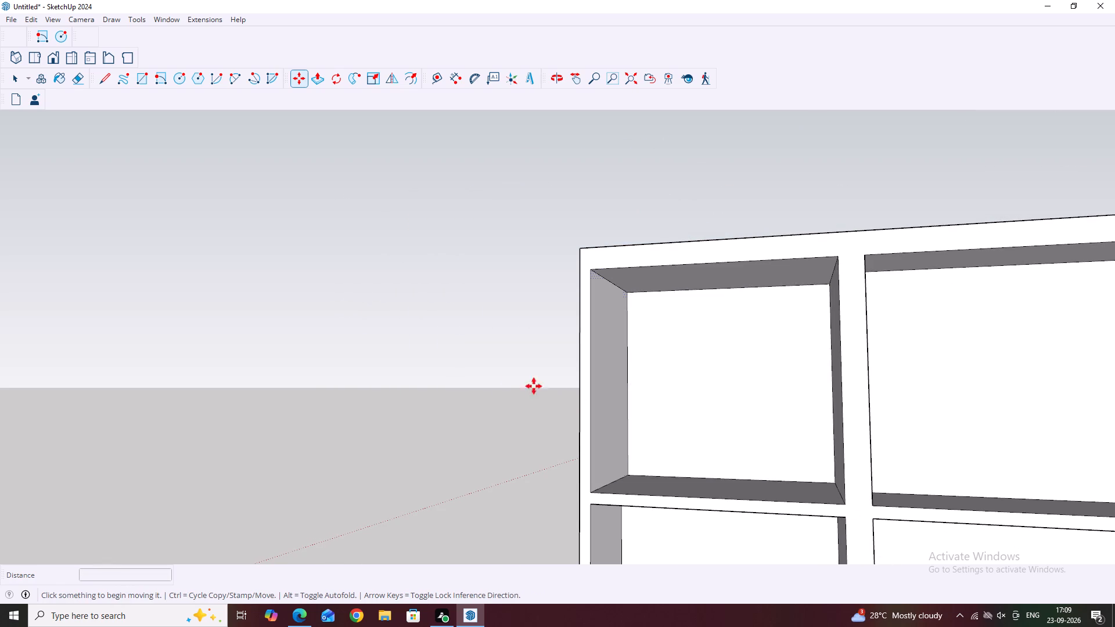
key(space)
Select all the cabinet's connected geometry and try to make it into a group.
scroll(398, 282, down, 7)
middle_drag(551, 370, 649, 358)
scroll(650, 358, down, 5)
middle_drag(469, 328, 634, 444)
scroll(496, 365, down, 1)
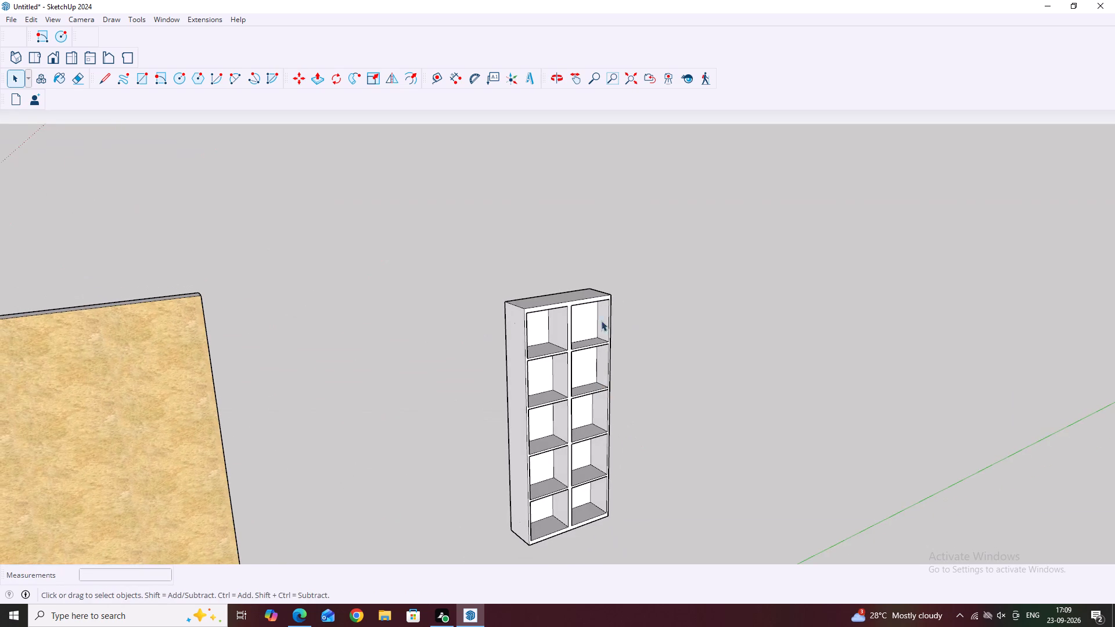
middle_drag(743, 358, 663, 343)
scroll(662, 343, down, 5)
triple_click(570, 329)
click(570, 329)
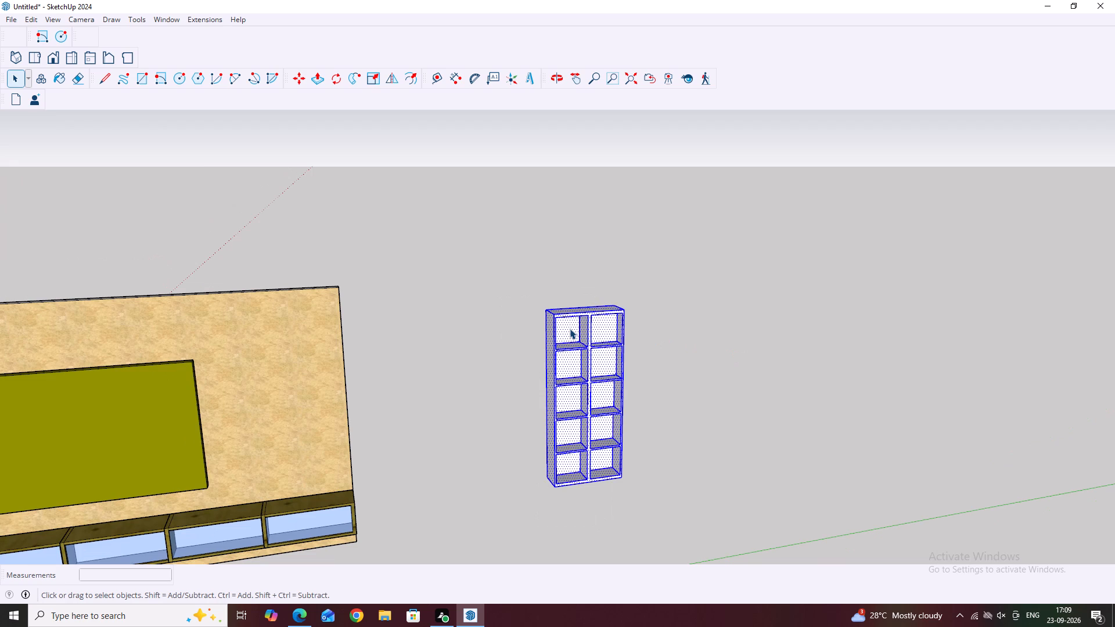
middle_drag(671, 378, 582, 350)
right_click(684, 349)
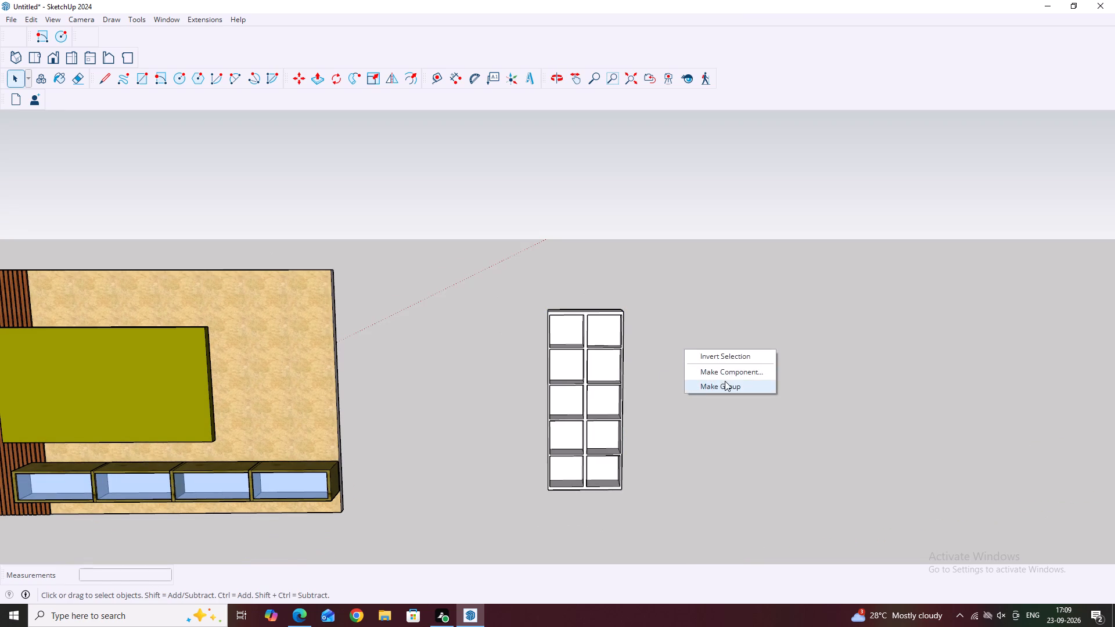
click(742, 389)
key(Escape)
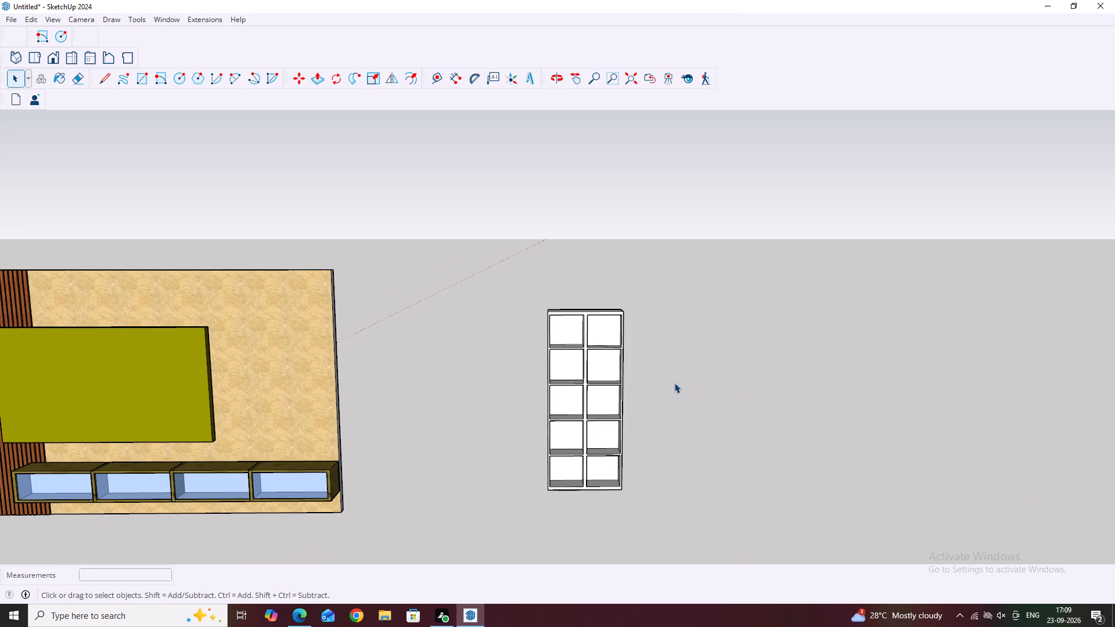
Check whether the cabinet selects as one object by picking its top rear edge and top face.
click(663, 376)
middle_drag(551, 335, 559, 341)
middle_drag(560, 330, 580, 369)
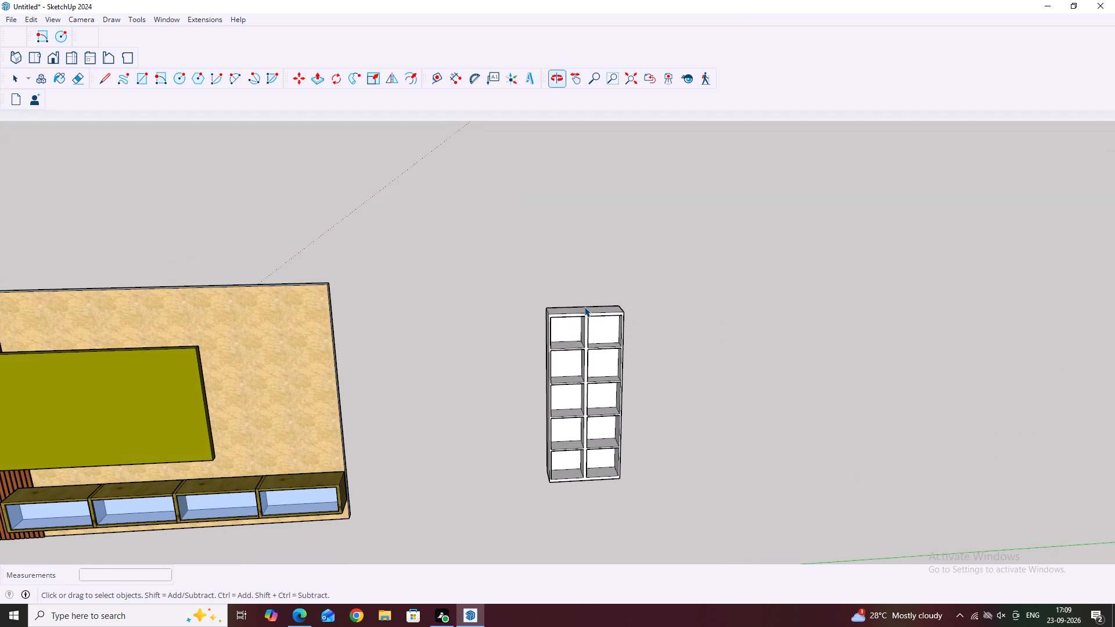
click(586, 307)
middle_drag(590, 309, 571, 356)
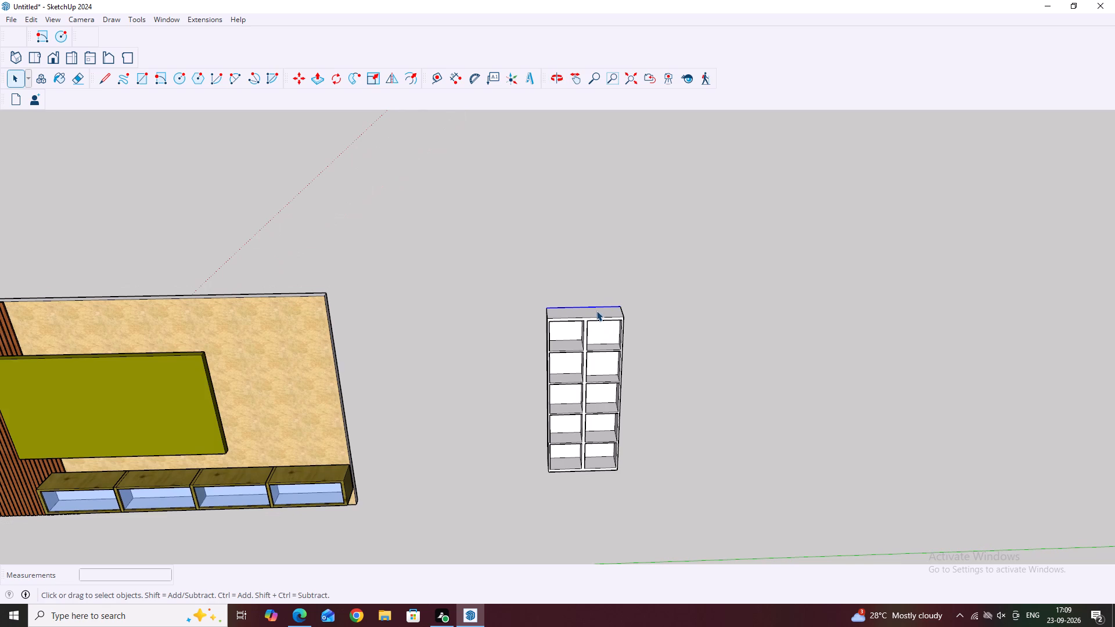
click(596, 311)
scroll(603, 320, down, 4)
middle_drag(574, 351, 638, 359)
middle_drag(702, 357, 612, 346)
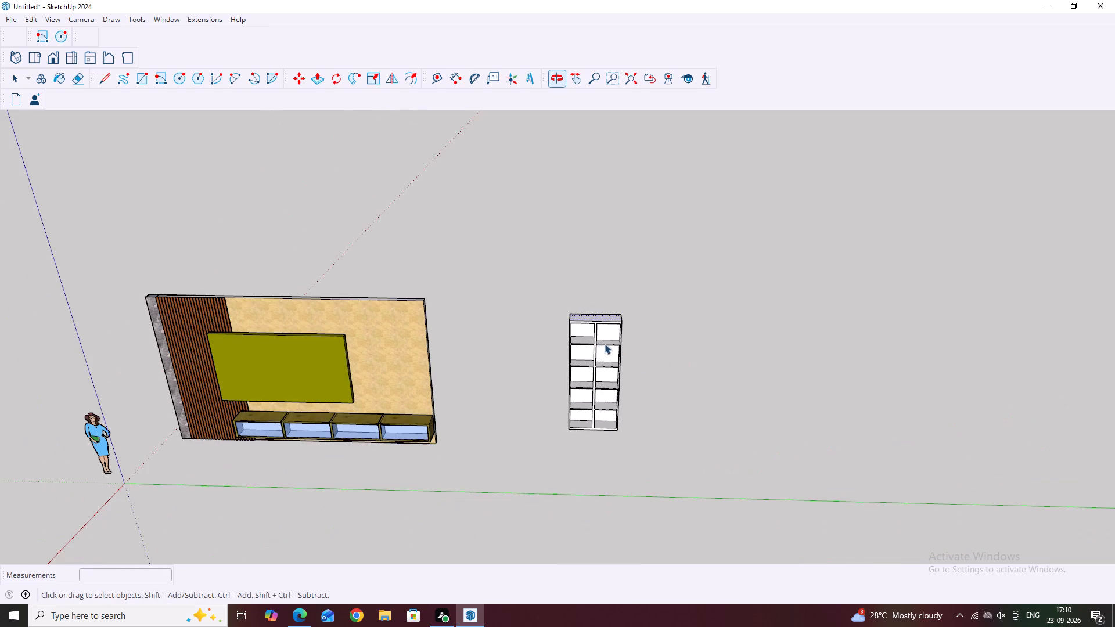
key(Escape)
Paint the cabinet's top face and the back panels of its upper four compartments with Wood Plywood Knots.
key(b)
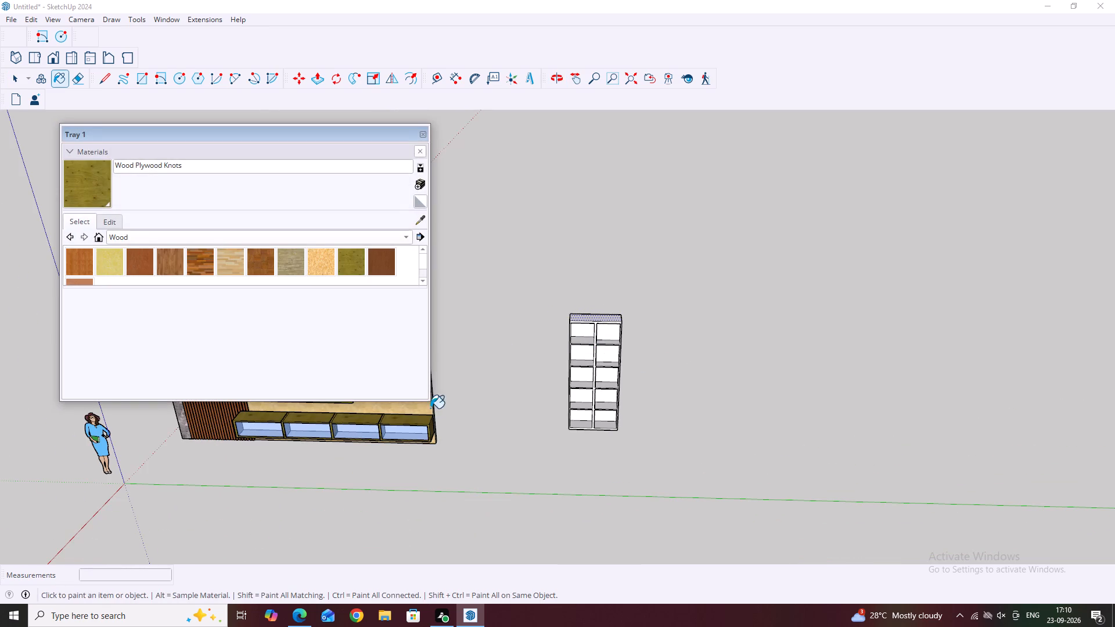
click(348, 260)
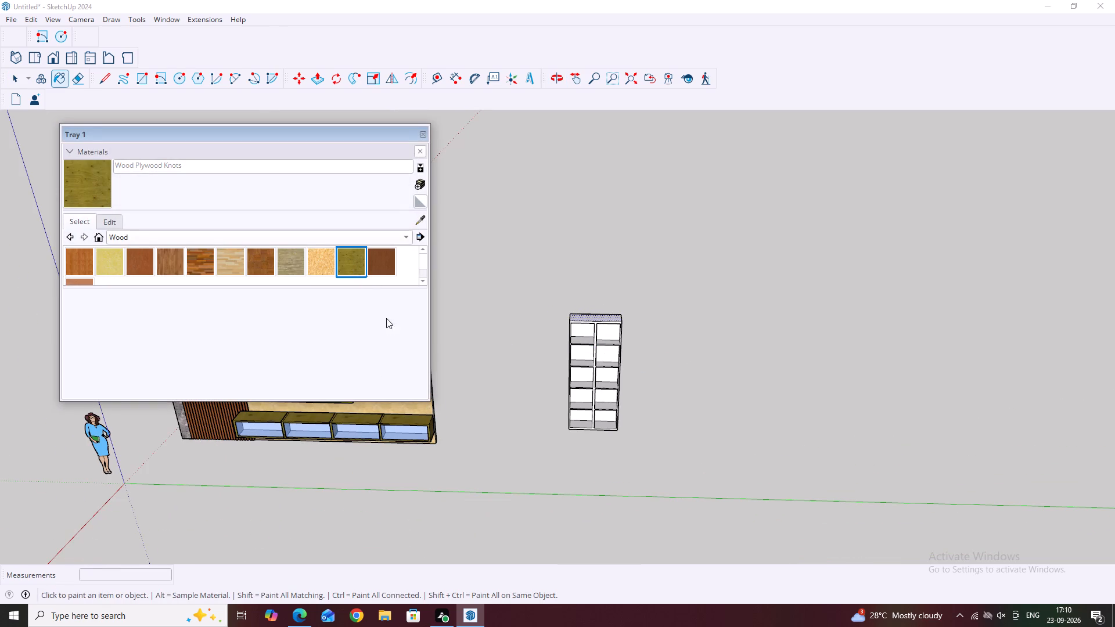
scroll(598, 316, up, 3)
click(594, 320)
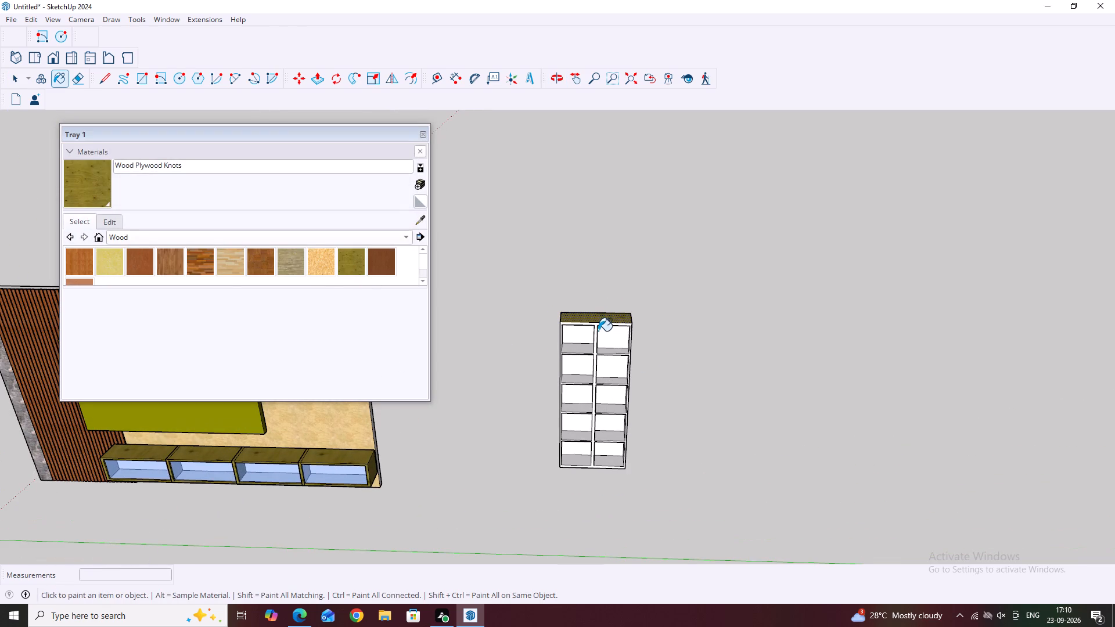
click(604, 336)
click(583, 338)
click(580, 362)
click(600, 371)
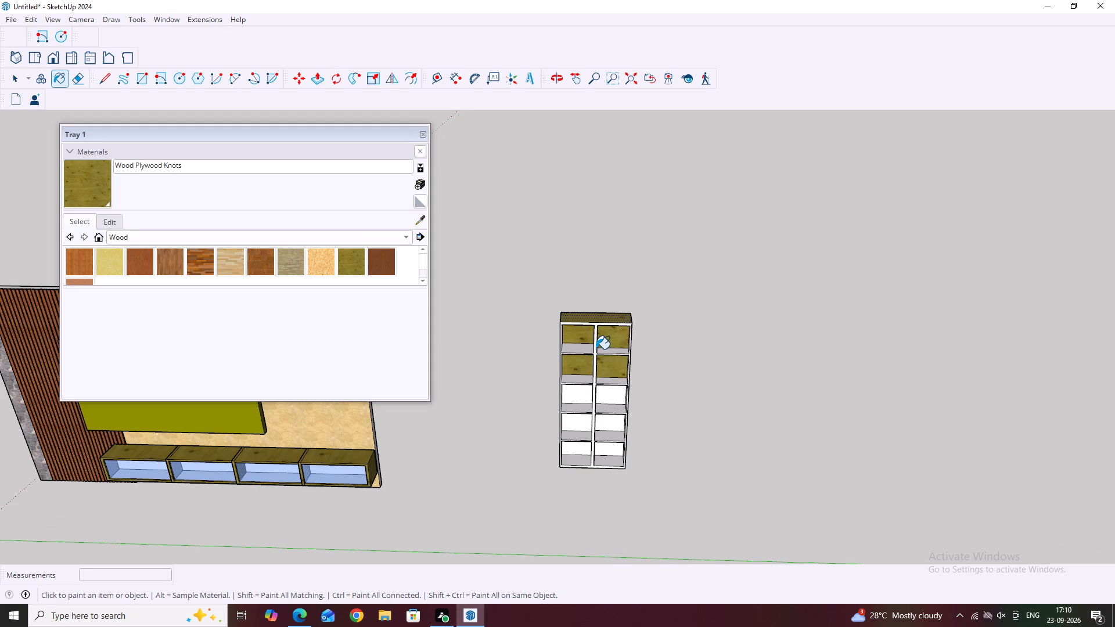
Paint the cabinet's exposed outer side panel and its front frame with Wood Plywood Knots.
middle_drag(625, 393, 724, 395)
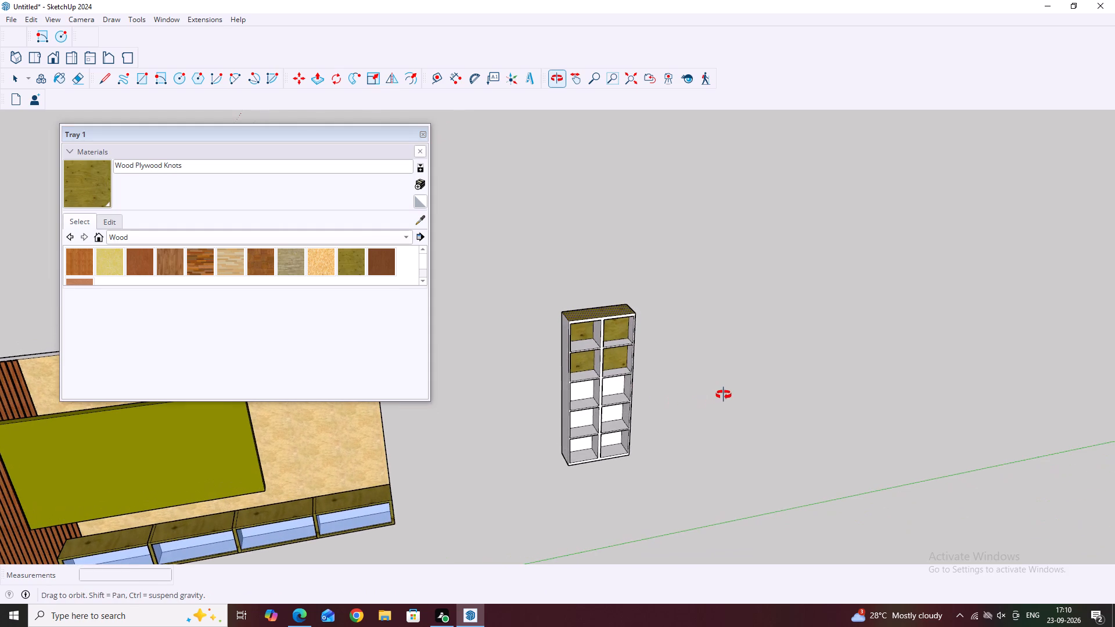
middle_drag(724, 395, 728, 390)
scroll(585, 366, up, 5)
click(559, 364)
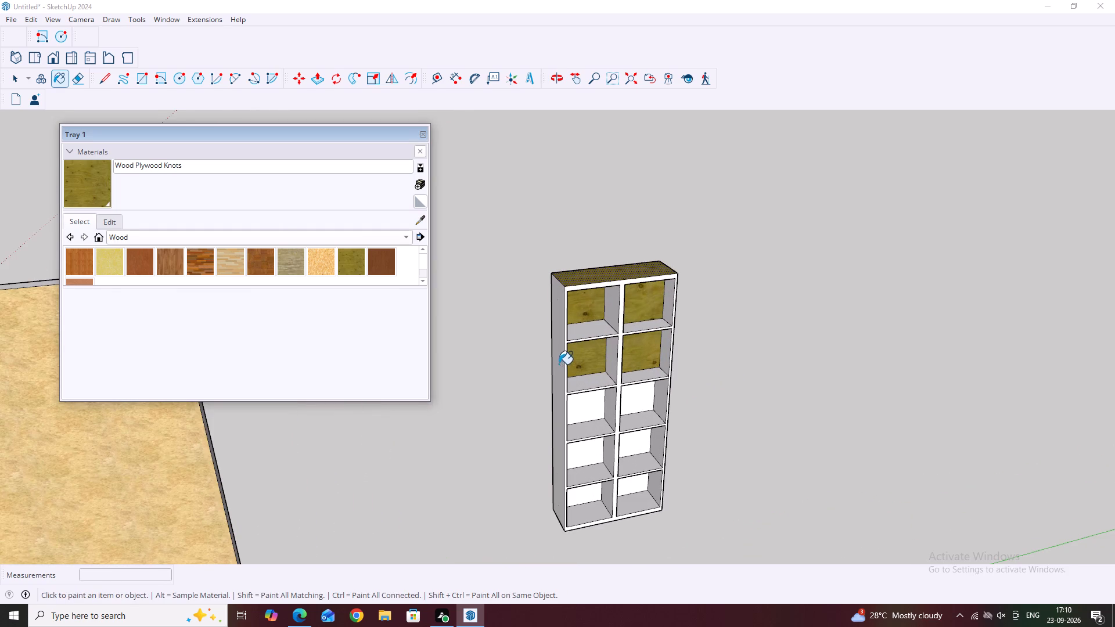
click(593, 286)
click(596, 276)
Paint the top-left compartment's divider face and floor, plus both second-row compartment floors, with Wood Plywood Knots.
drag(614, 312, 616, 322)
click(618, 361)
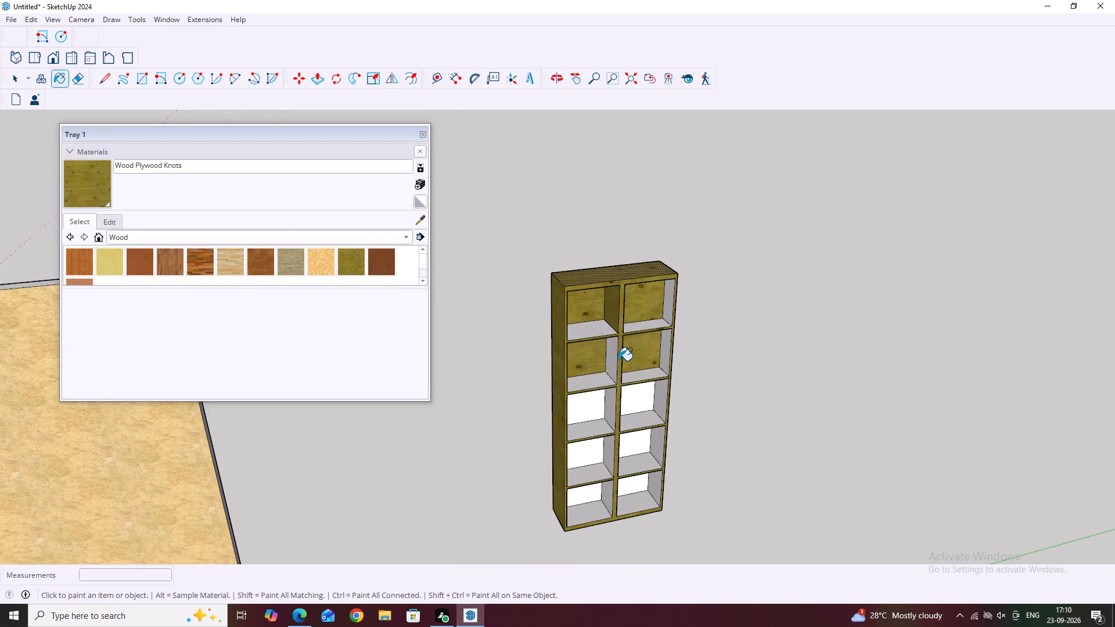
click(618, 380)
click(589, 336)
click(631, 381)
middle_drag(711, 391, 626, 326)
click(596, 381)
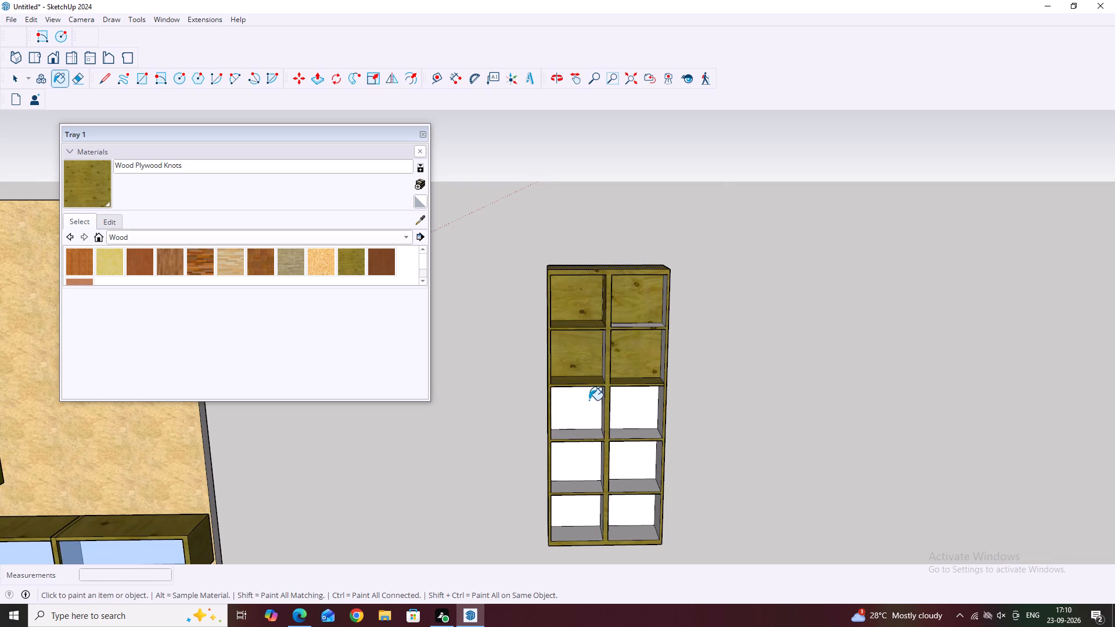
Paint the back panels of both third-row compartments and the floor of the top-right compartment with Wood Plywood Knots.
click(589, 400)
click(607, 417)
click(649, 415)
drag(654, 397, 657, 392)
drag(668, 365, 668, 359)
click(648, 318)
click(642, 330)
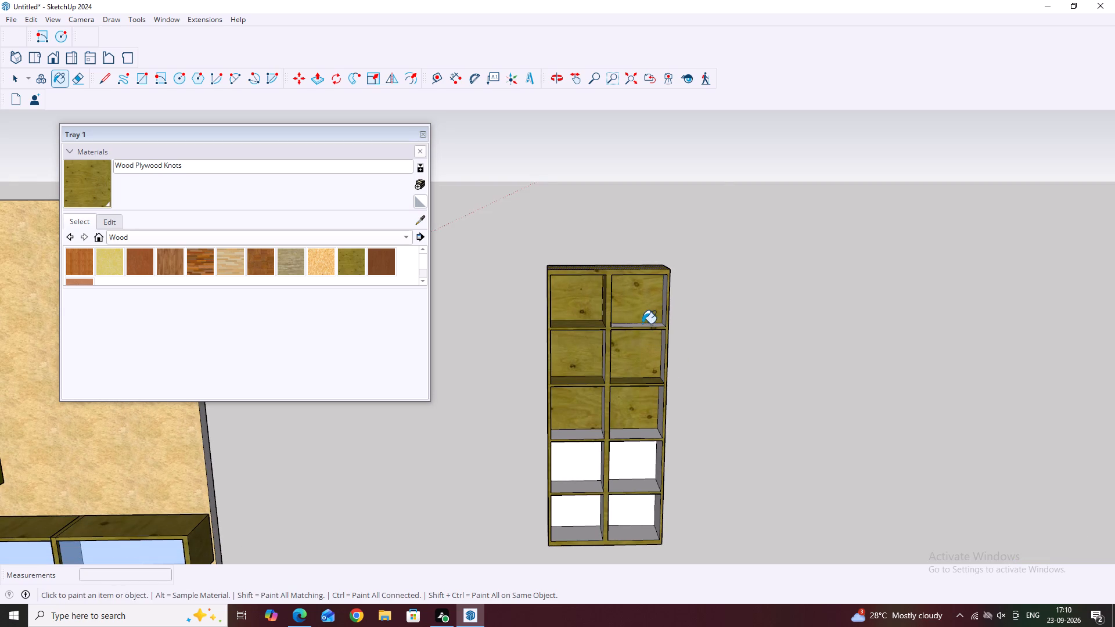
click(642, 323)
click(638, 326)
Paint the remaining unpainted right-hand inner side faces in the cabinet's upper three rows with Wood Plywood Knots.
middle_drag(654, 312, 729, 291)
scroll(729, 291, up, 3)
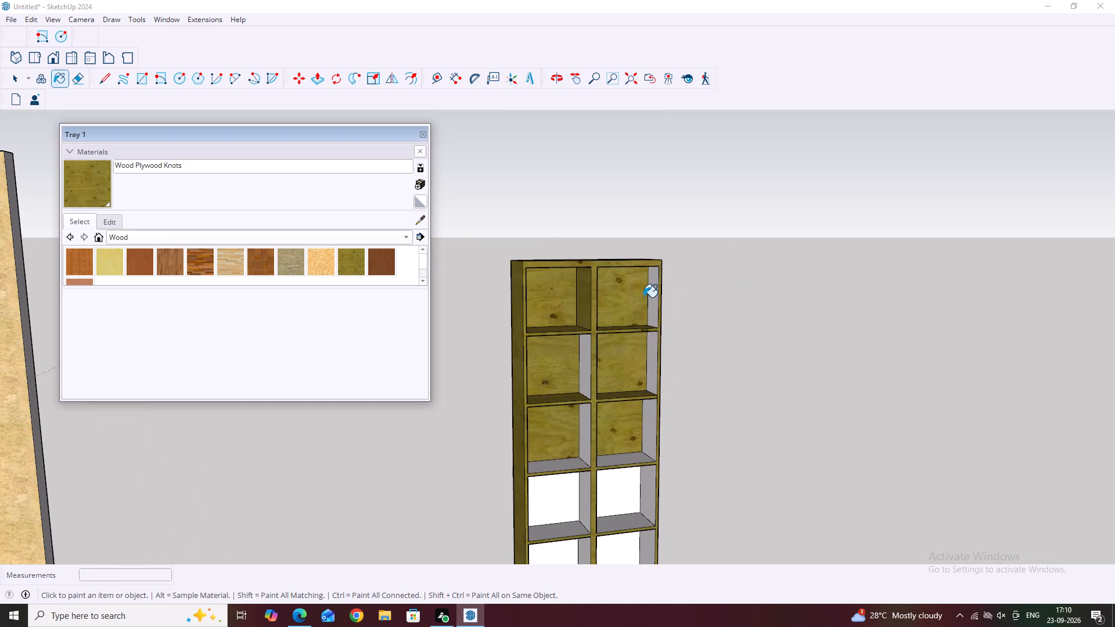
click(646, 311)
click(652, 314)
drag(656, 319, 657, 334)
click(656, 351)
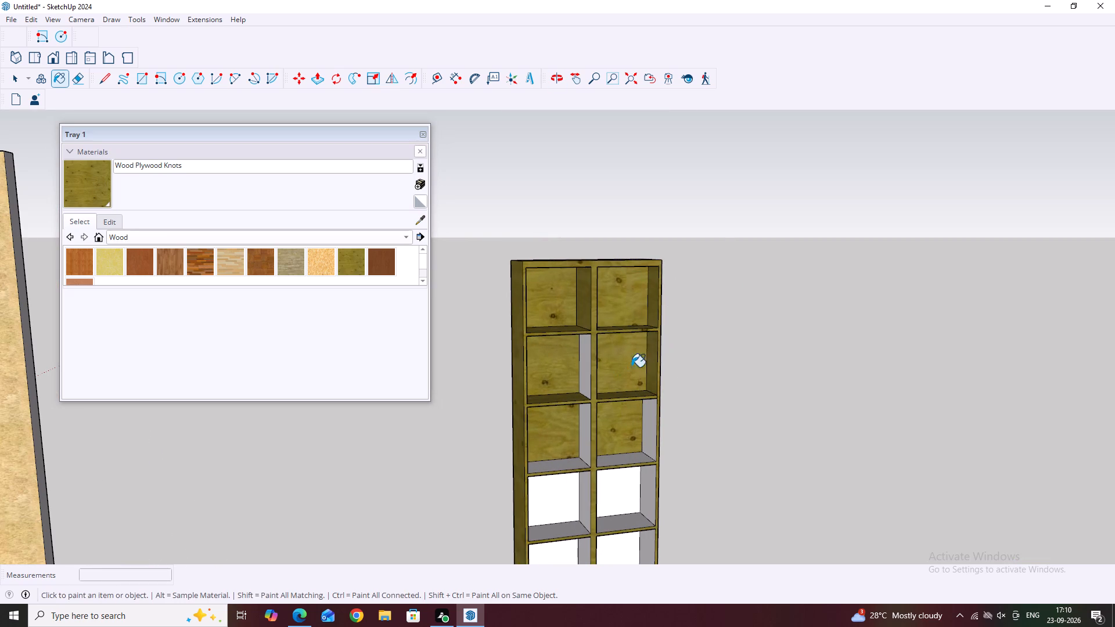
click(614, 373)
click(583, 369)
click(574, 445)
click(587, 438)
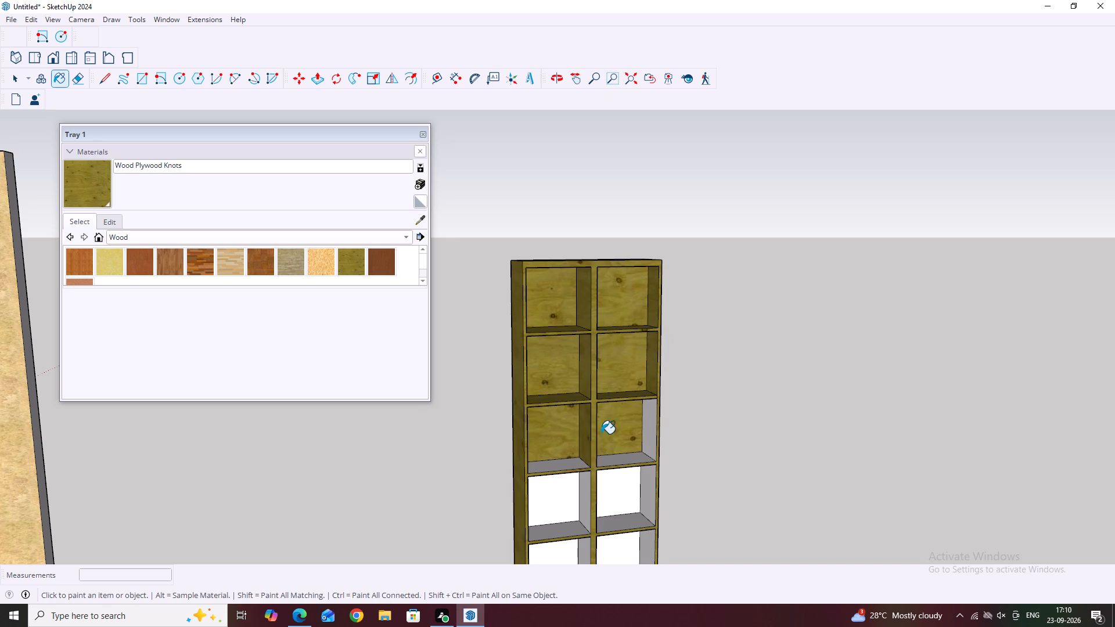
drag(641, 427, 646, 433)
Paint the floors of both third-row compartments with Wood Plywood Knots.
drag(646, 455, 635, 458)
drag(620, 464, 606, 464)
click(576, 468)
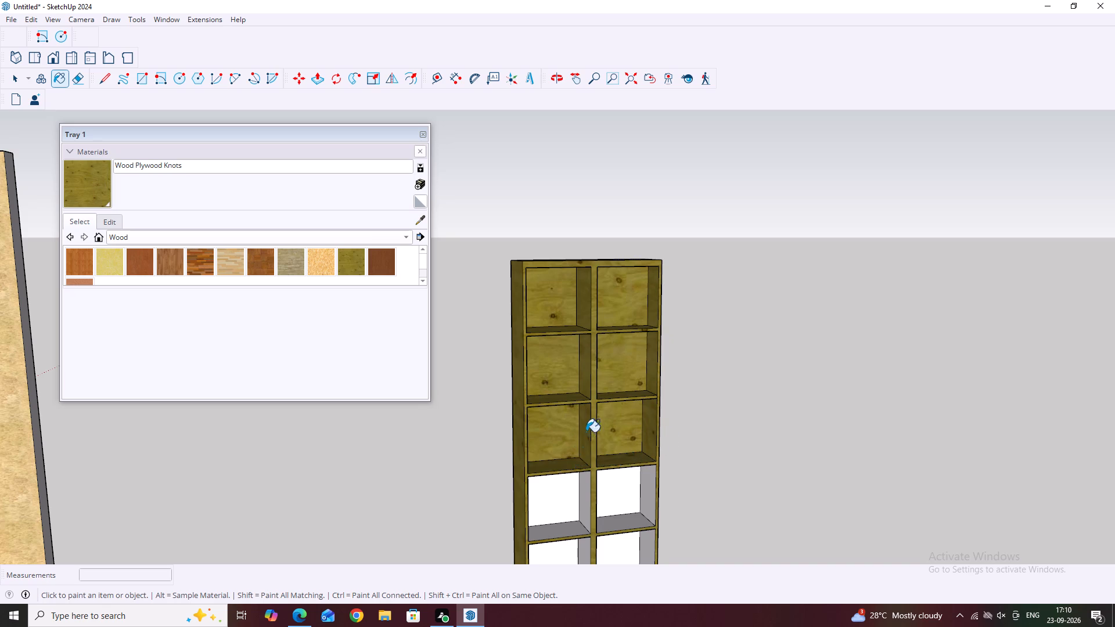
Paint the undersides above the two top-row compartments with Wood Plywood Knots.
scroll(592, 393, down, 5)
middle_drag(670, 449, 607, 373)
scroll(599, 363, down, 9)
middle_drag(592, 363, 576, 320)
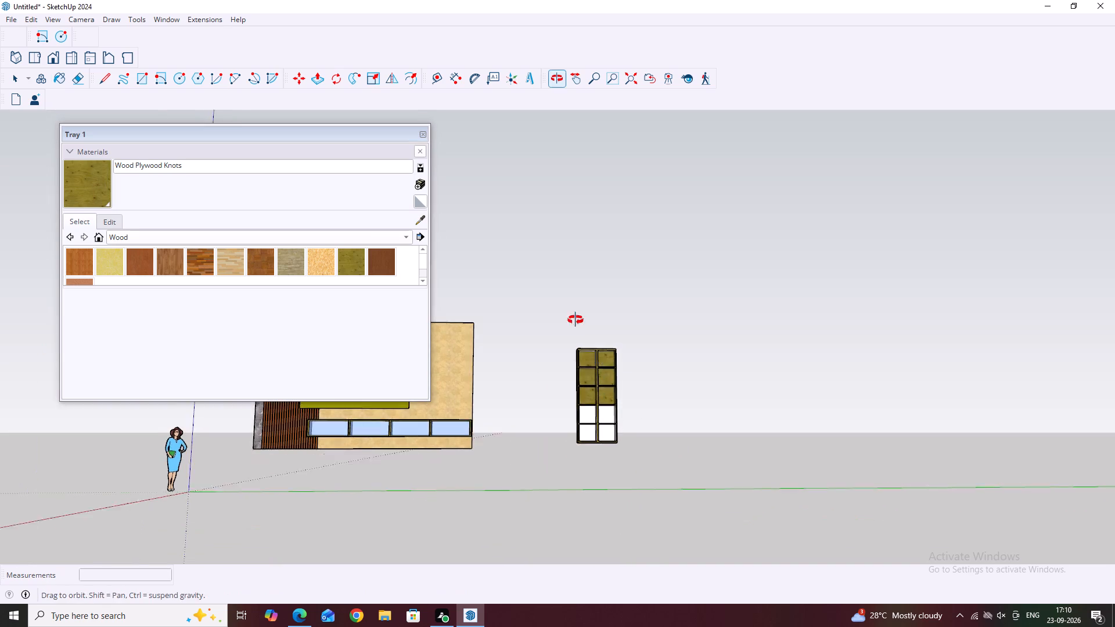
middle_drag(576, 320, 571, 298)
scroll(604, 365, up, 3)
click(584, 355)
click(604, 354)
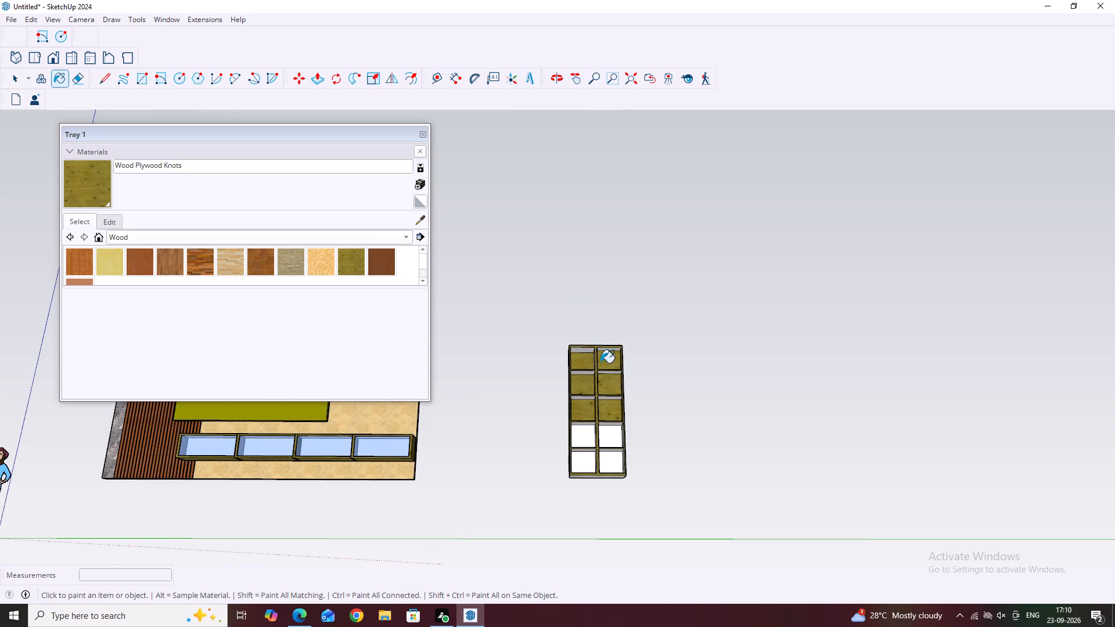
middle_drag(600, 363, 589, 291)
scroll(598, 347, up, 3)
click(579, 358)
click(612, 358)
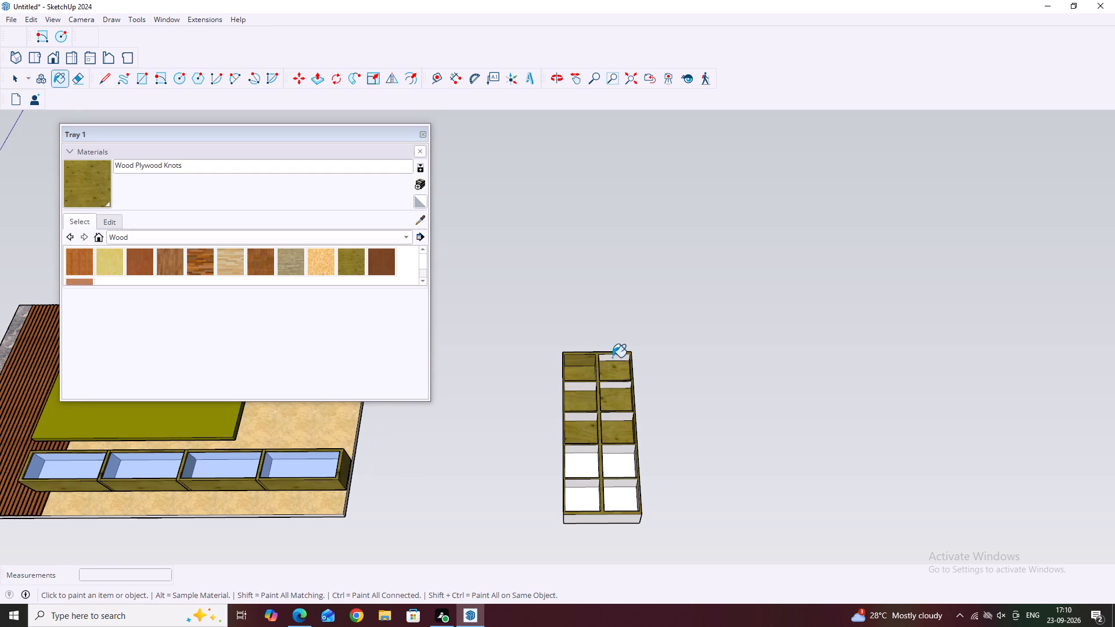
Paint the shelf undersides above the second-row and third-row compartments with Wood Plywood Knots.
click(618, 386)
click(587, 384)
middle_drag(597, 359, 693, 419)
middle_drag(618, 433, 541, 389)
scroll(577, 407, up, 2)
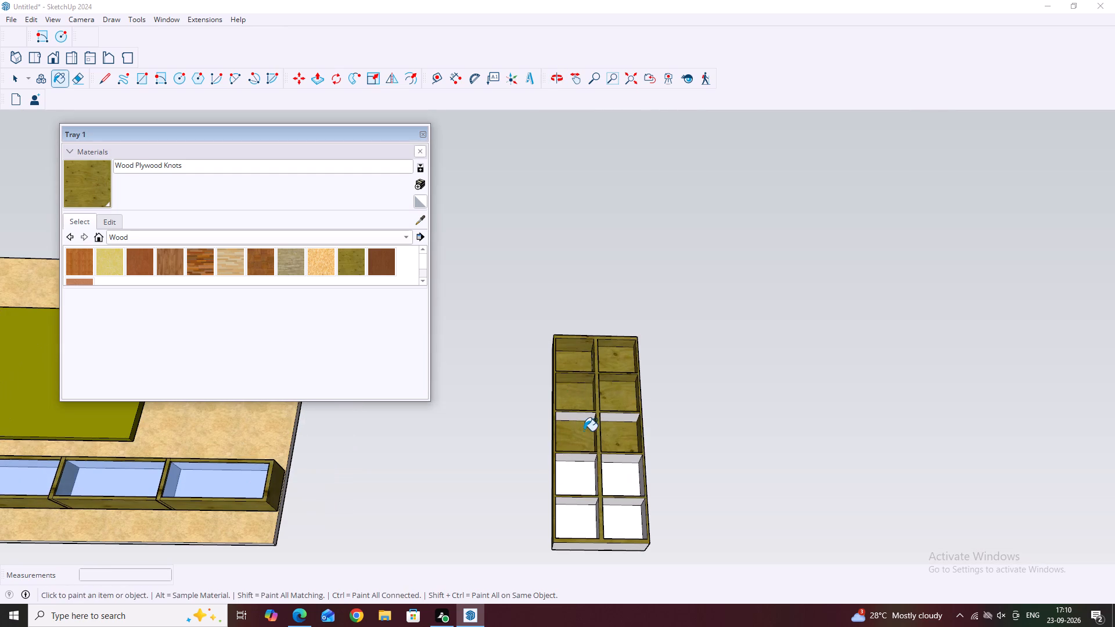
click(573, 416)
click(628, 422)
click(628, 421)
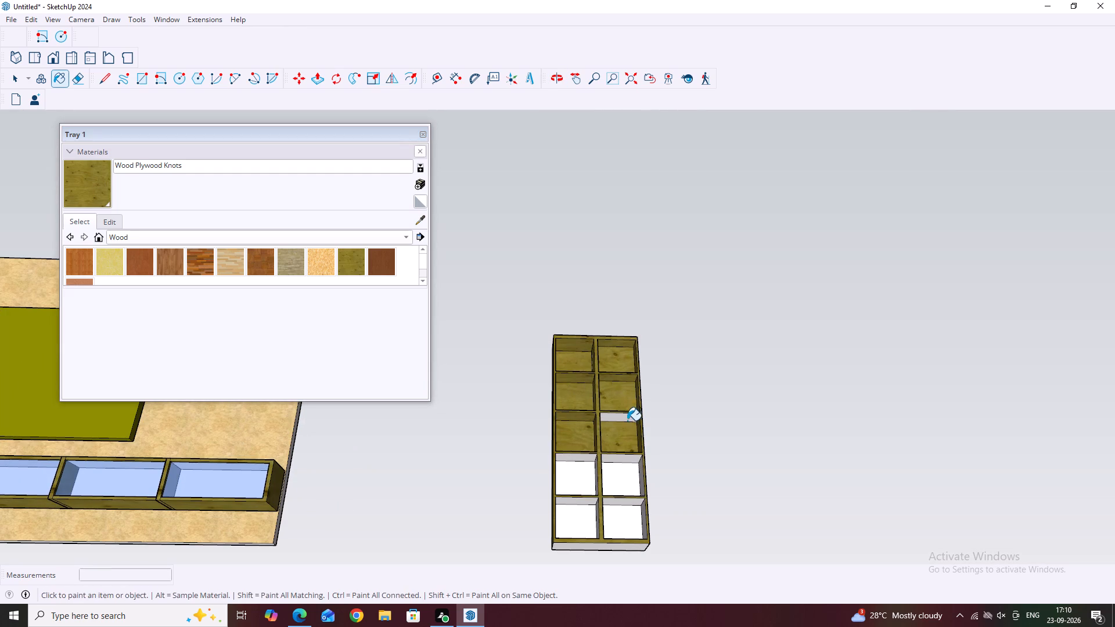
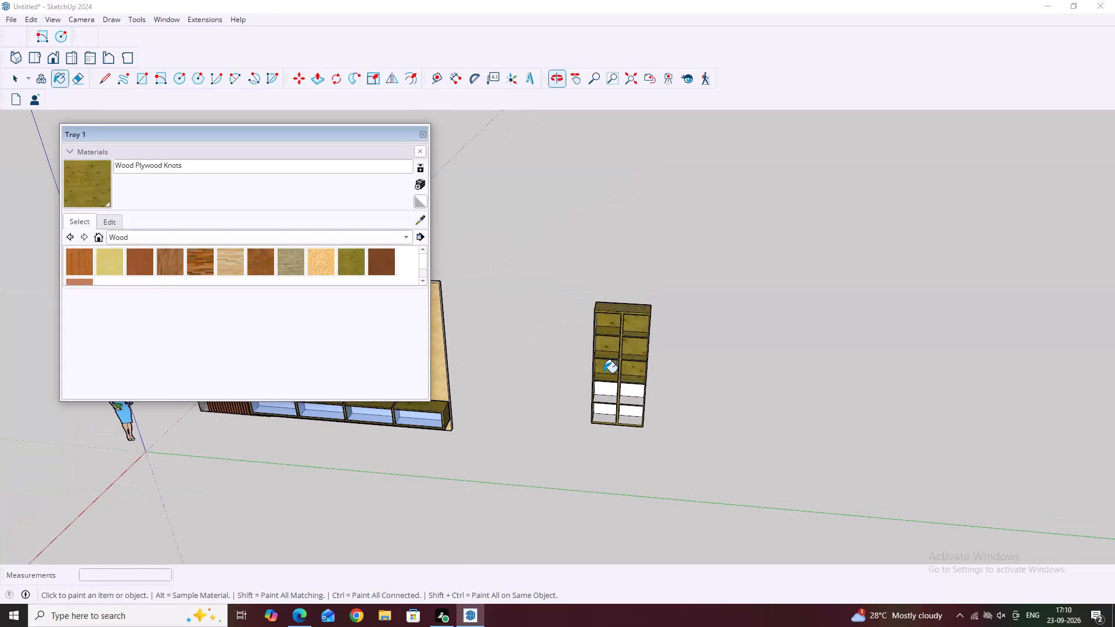
Paint the left-hand inner side faces of the compartments in the cabinet's upper three rows with Wood Plywood Knots.
middle_drag(585, 352, 561, 350)
scroll(617, 358, up, 2)
click(600, 362)
drag(607, 334, 602, 334)
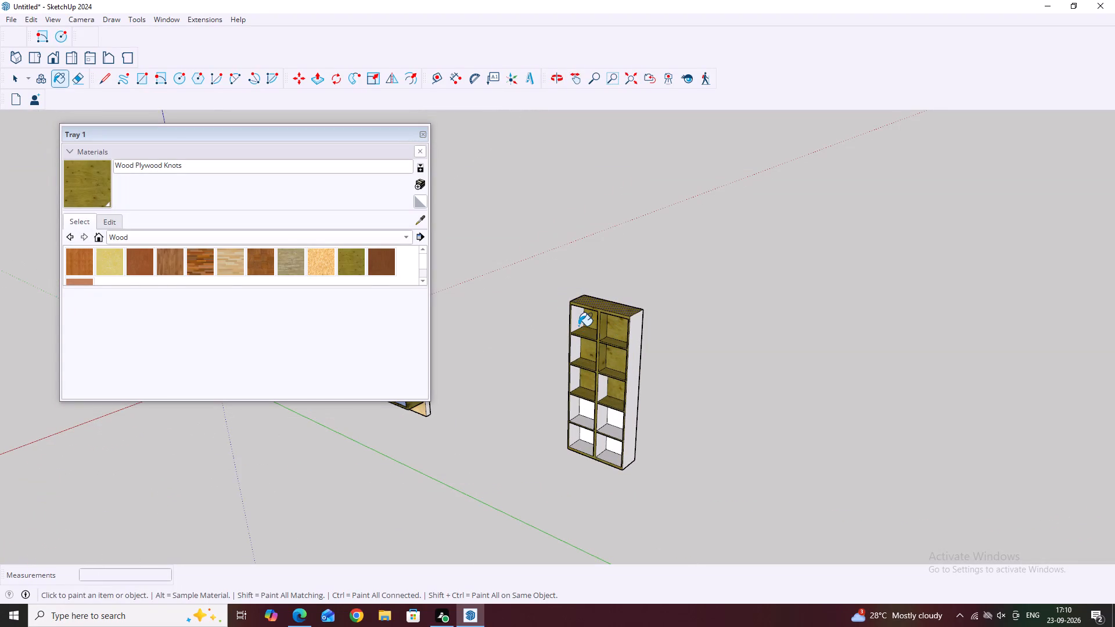
click(578, 326)
click(577, 355)
click(577, 376)
drag(595, 399, 602, 399)
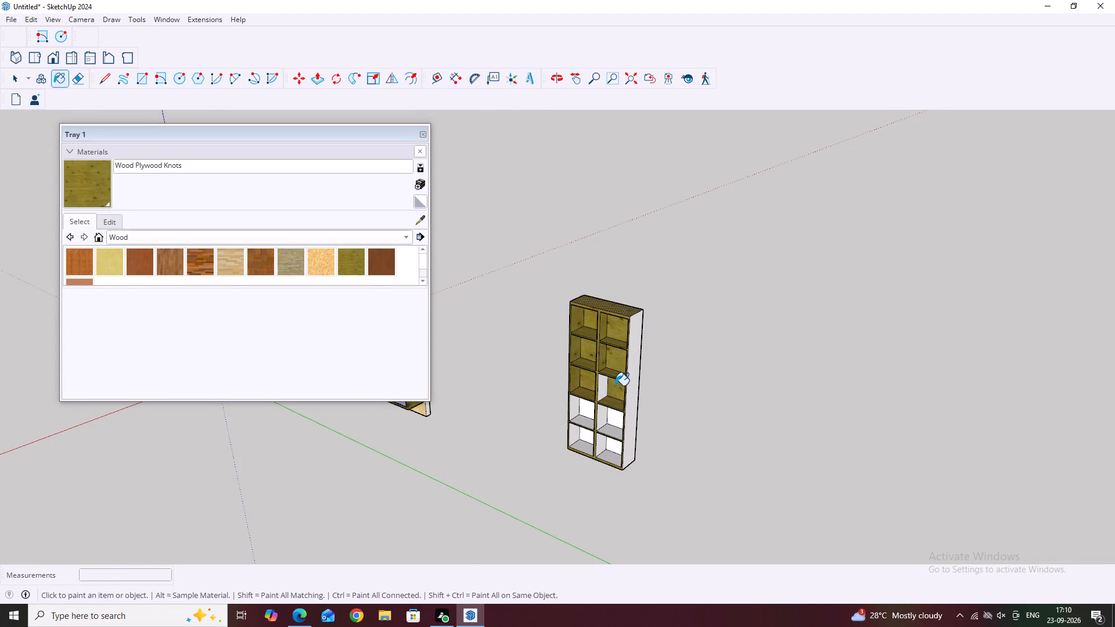
click(613, 390)
click(609, 391)
click(602, 391)
Paint the cabinet's outer right-hand side with Wood Plywood Knots.
click(628, 375)
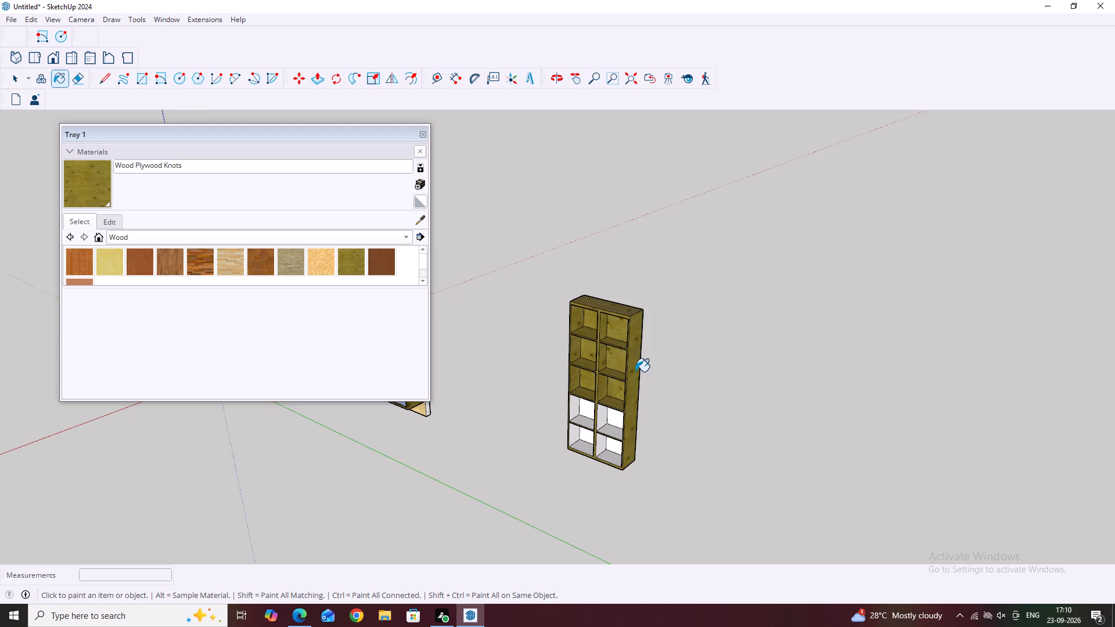
Paint the back, floor and right-hand inner side of the fourth-row right compartment with Wood Plywood Knots.
middle_drag(541, 339, 738, 331)
middle_drag(681, 346, 744, 325)
scroll(662, 392, up, 2)
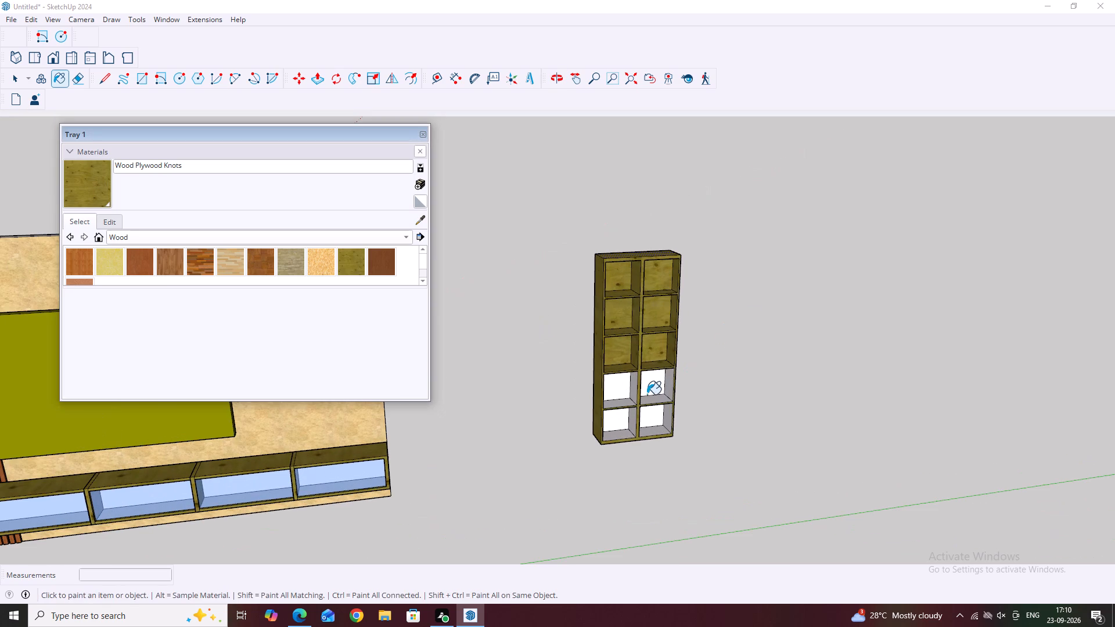
click(645, 395)
click(665, 399)
click(649, 383)
click(665, 388)
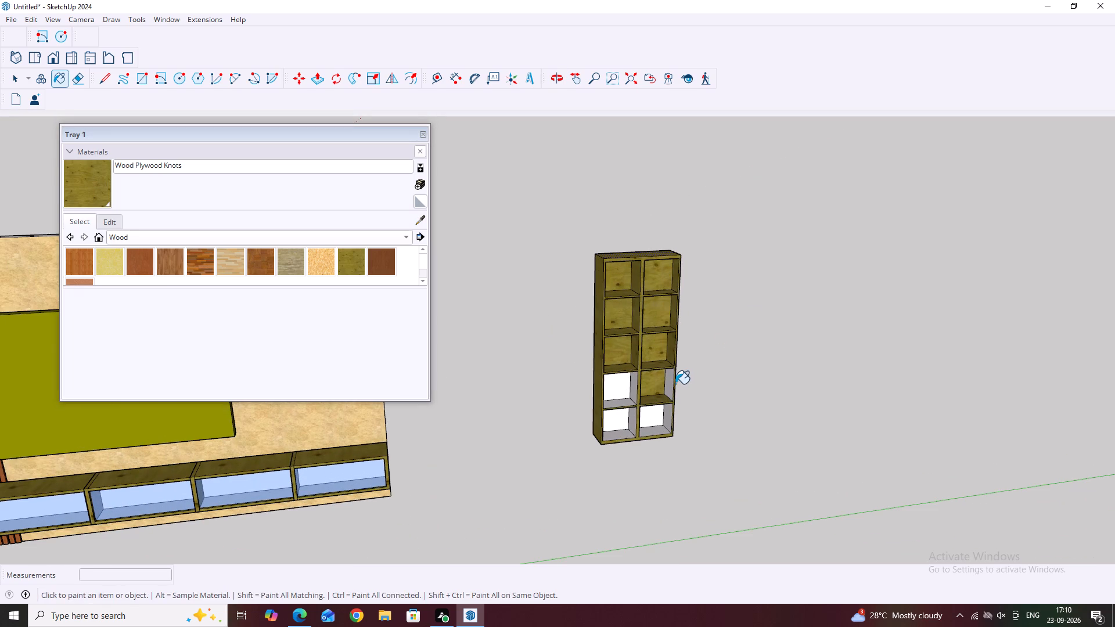
click(675, 384)
click(671, 382)
Paint the backs and right-hand inner sides of the left column's lower two compartments, plus the underside above the bottom one, with Wood Plywood Knots.
middle_drag(685, 387, 655, 268)
middle_drag(682, 411, 674, 354)
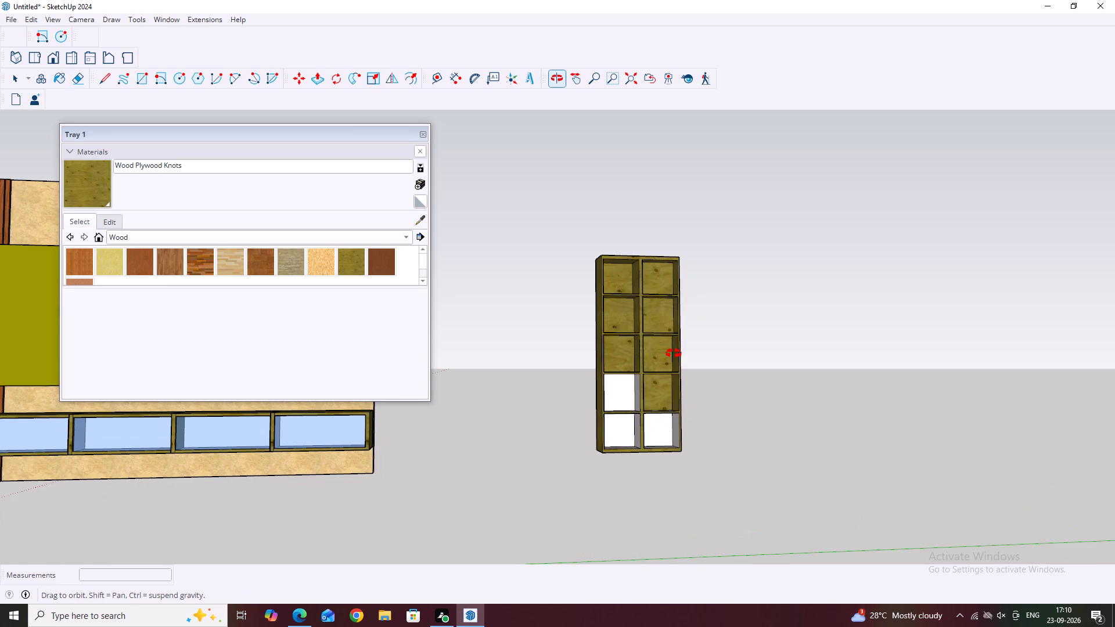
middle_drag(674, 354, 678, 302)
middle_drag(643, 421, 628, 287)
scroll(599, 409, down, 8)
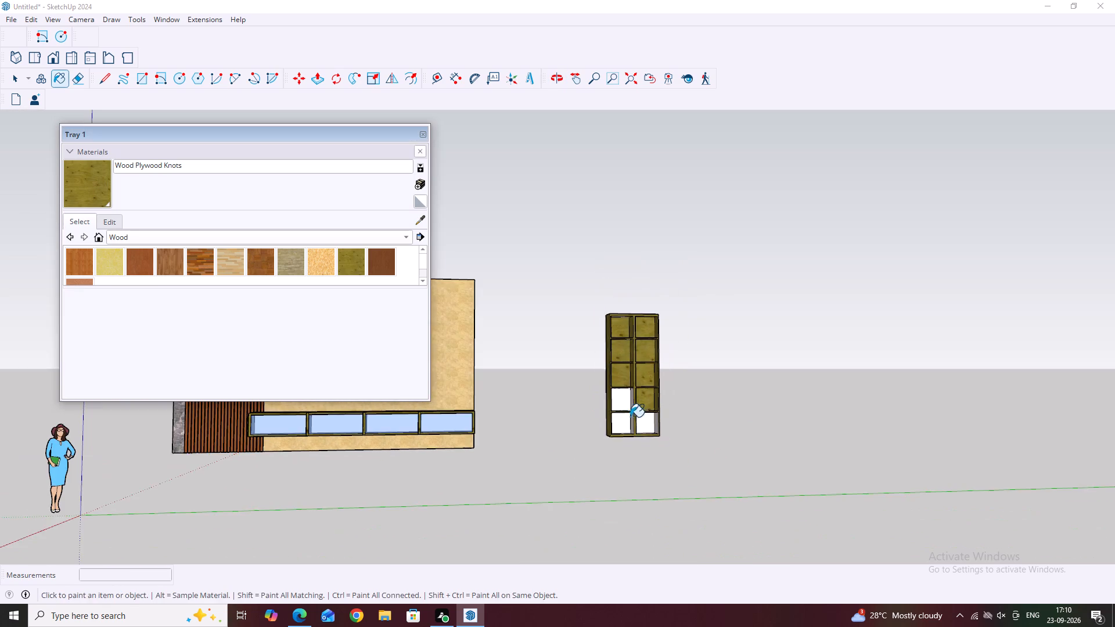
middle_drag(632, 433, 629, 352)
middle_drag(630, 408, 626, 338)
scroll(628, 403, up, 3)
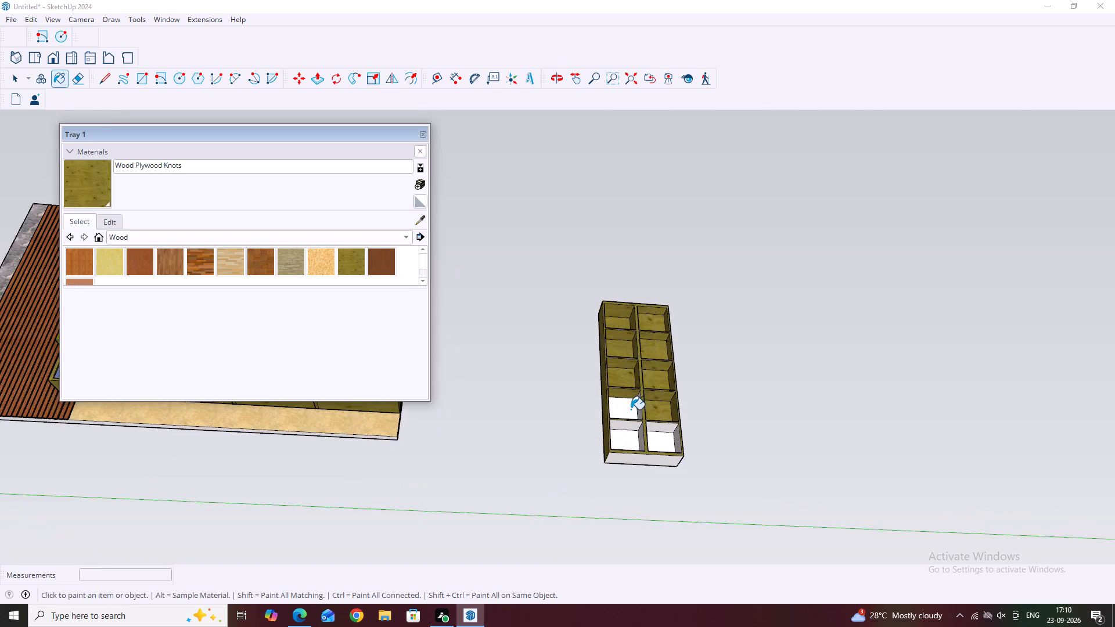
scroll(631, 409, up, 1)
click(640, 410)
click(627, 433)
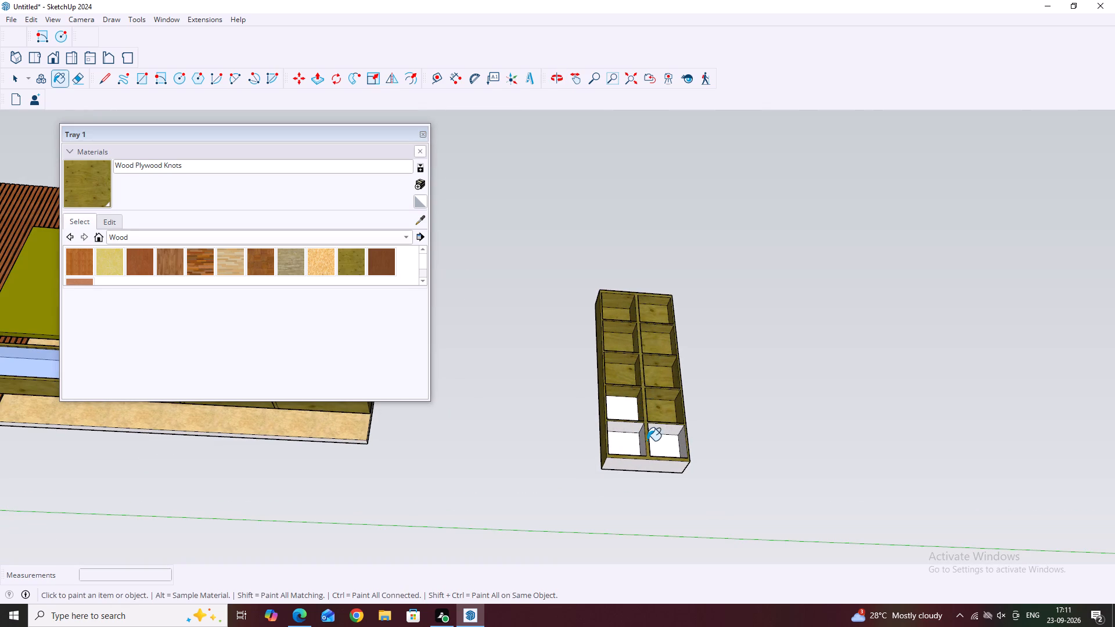
click(646, 442)
click(643, 437)
click(630, 443)
click(624, 412)
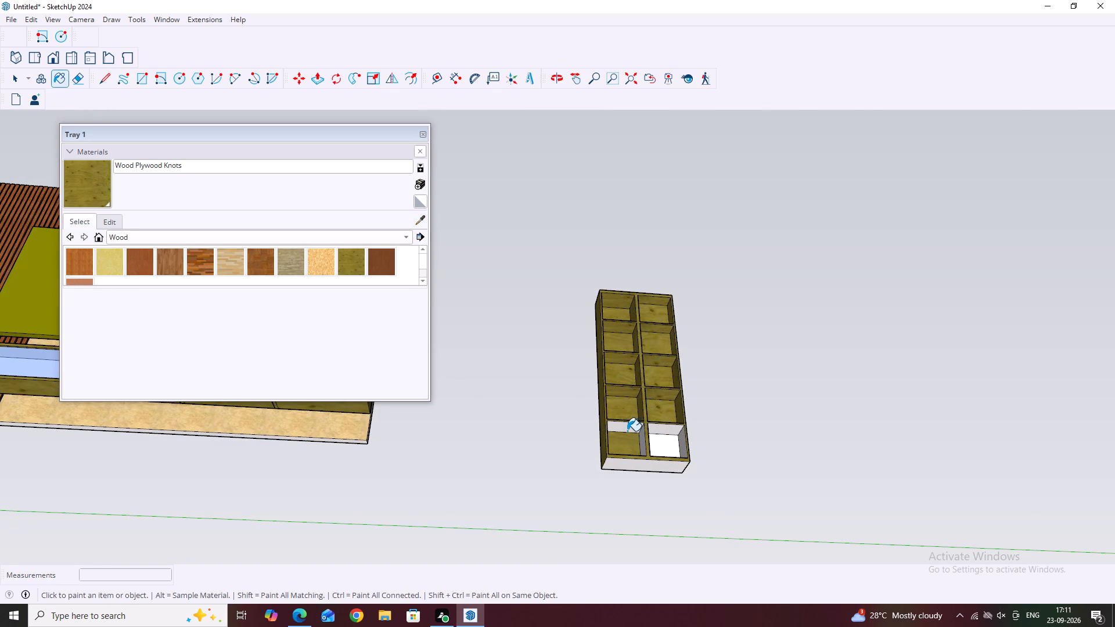
click(627, 431)
click(641, 439)
Paint the back, right-hand inner side and overhead underside of the bottom-row right compartment with Wood Plywood Knots.
click(676, 450)
click(663, 435)
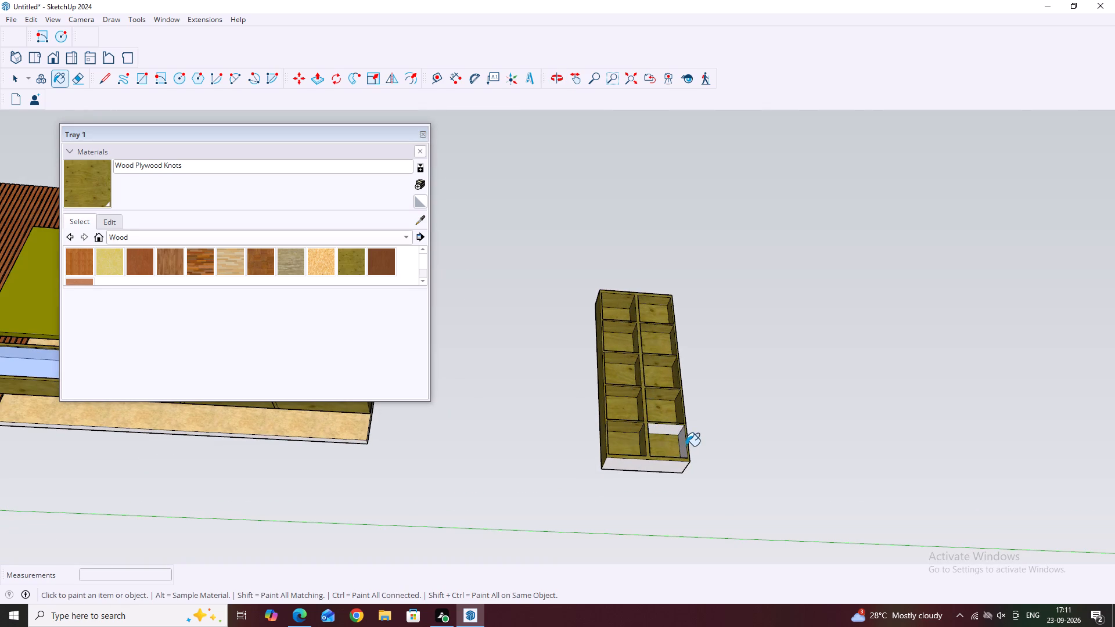
click(686, 446)
click(675, 435)
click(682, 443)
middle_drag(652, 414, 662, 430)
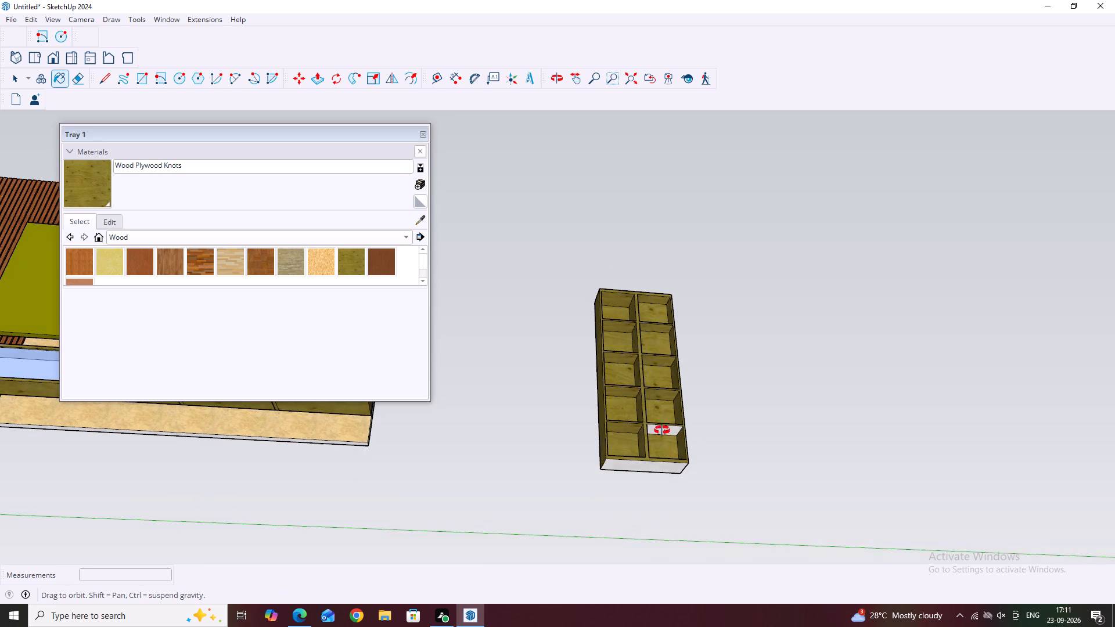
middle_drag(662, 430, 681, 451)
scroll(671, 424, up, 3)
click(657, 434)
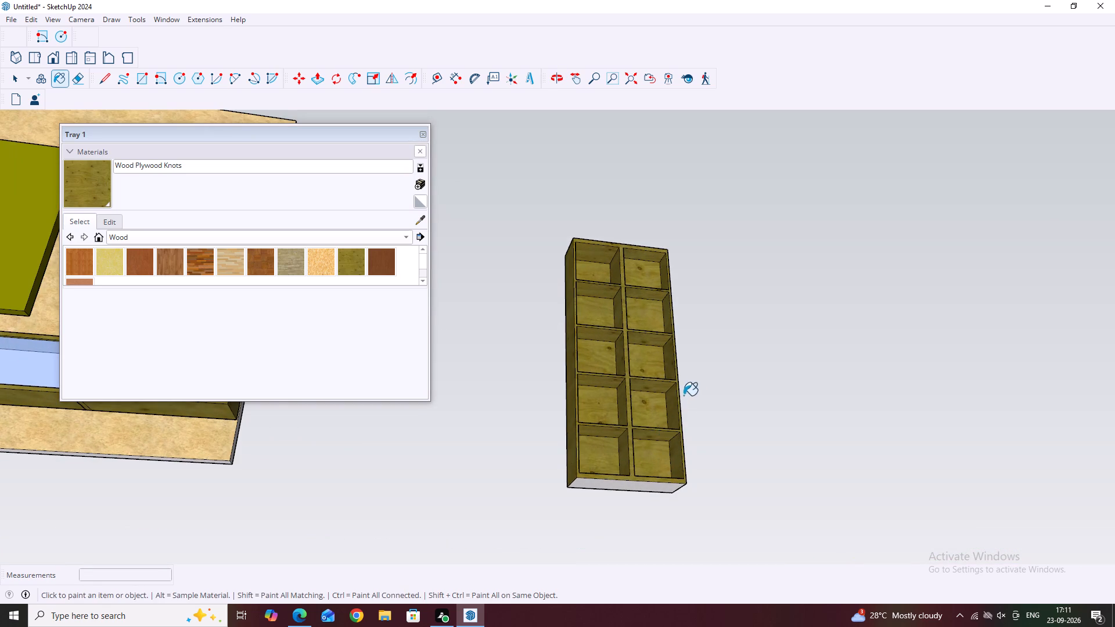
Paint the left-hand inner sides and remaining floors of the compartments in the lower two rows with Wood Plywood Knots.
middle_drag(771, 386, 473, 505)
click(613, 418)
click(618, 478)
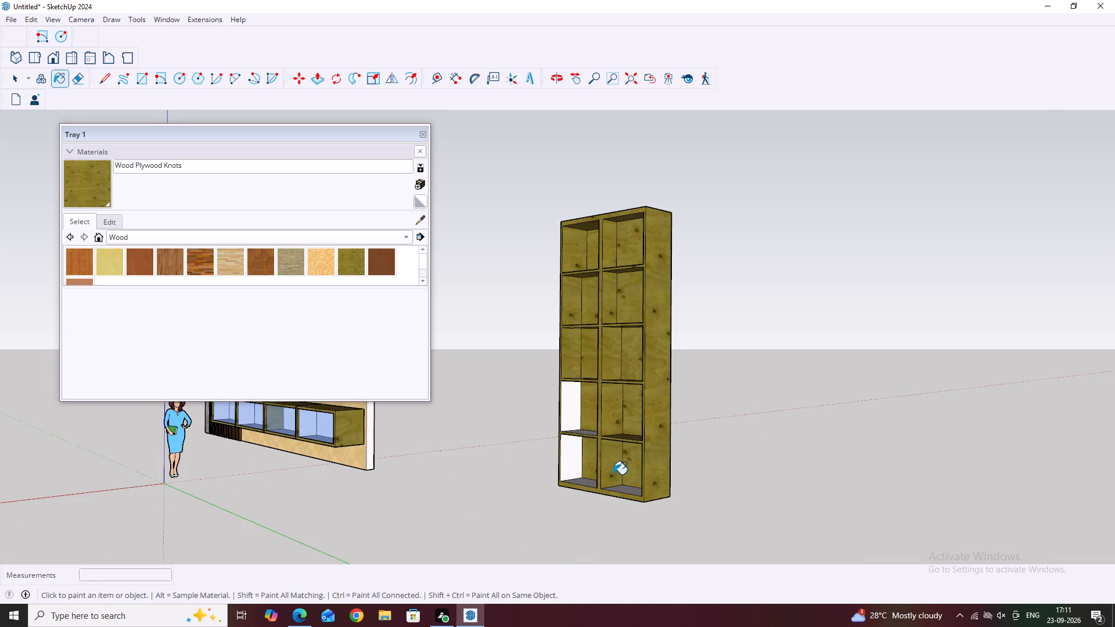
click(569, 419)
click(584, 431)
click(585, 476)
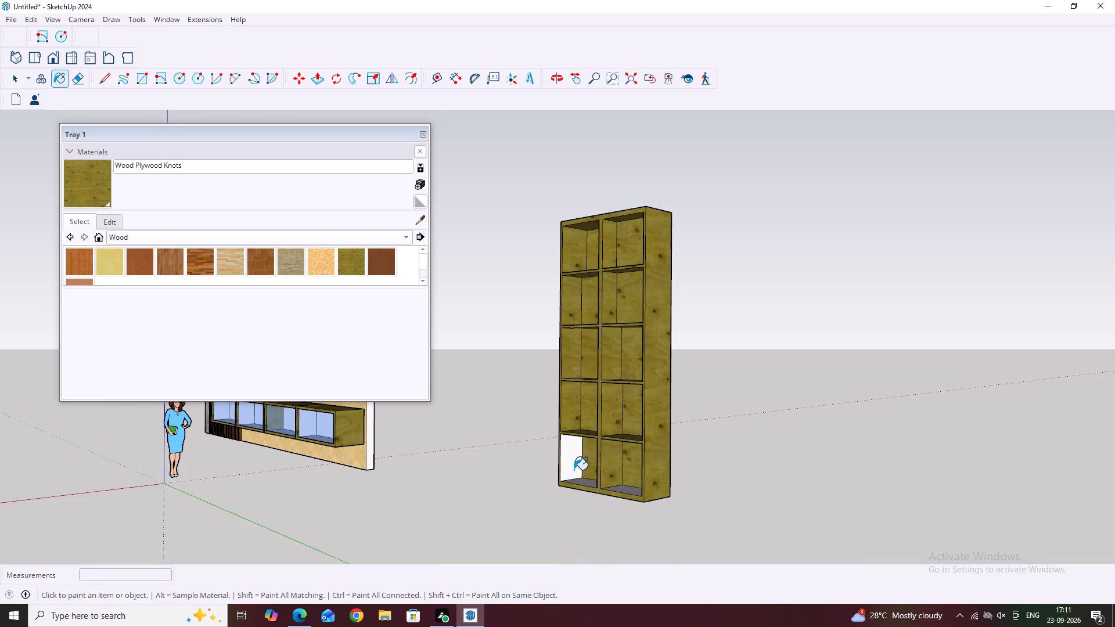
click(568, 464)
click(585, 482)
click(627, 493)
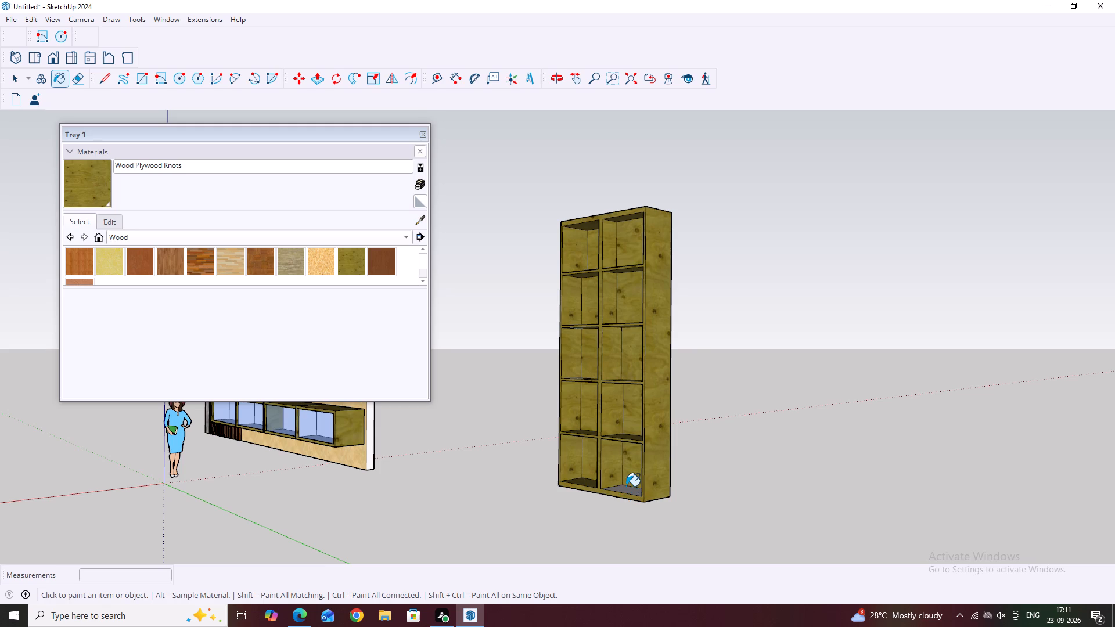
click(625, 488)
Check the painted cabinet from the front and side for faces still lacking the wood material.
scroll(627, 484, down, 5)
middle_drag(612, 477, 767, 428)
middle_drag(681, 437, 790, 444)
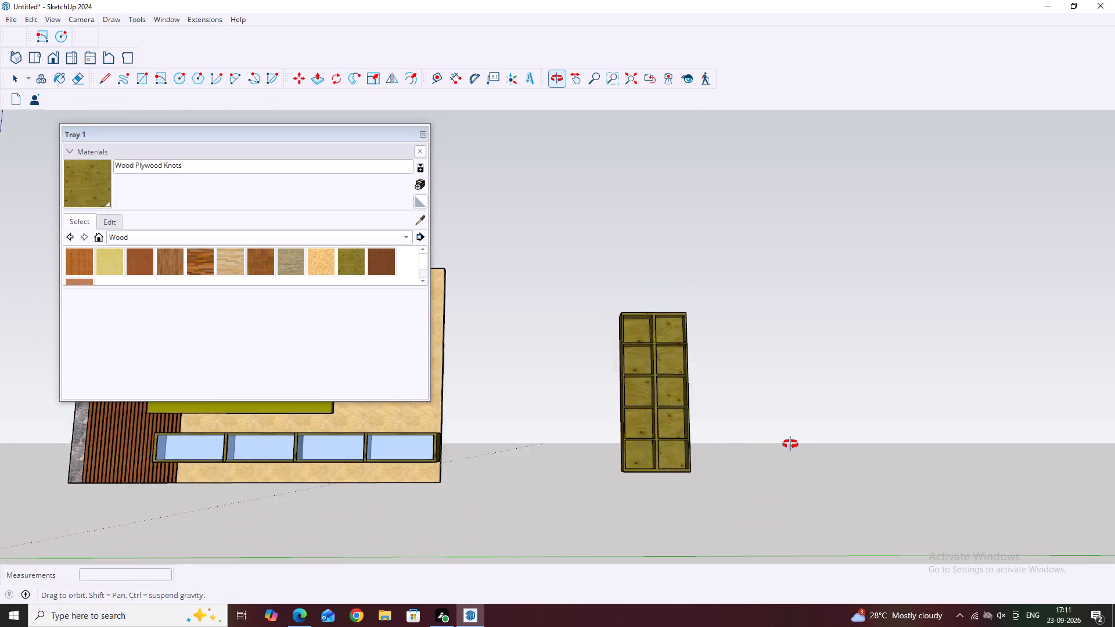
middle_drag(790, 444, 799, 439)
middle_drag(679, 452, 750, 441)
middle_drag(712, 344, 496, 444)
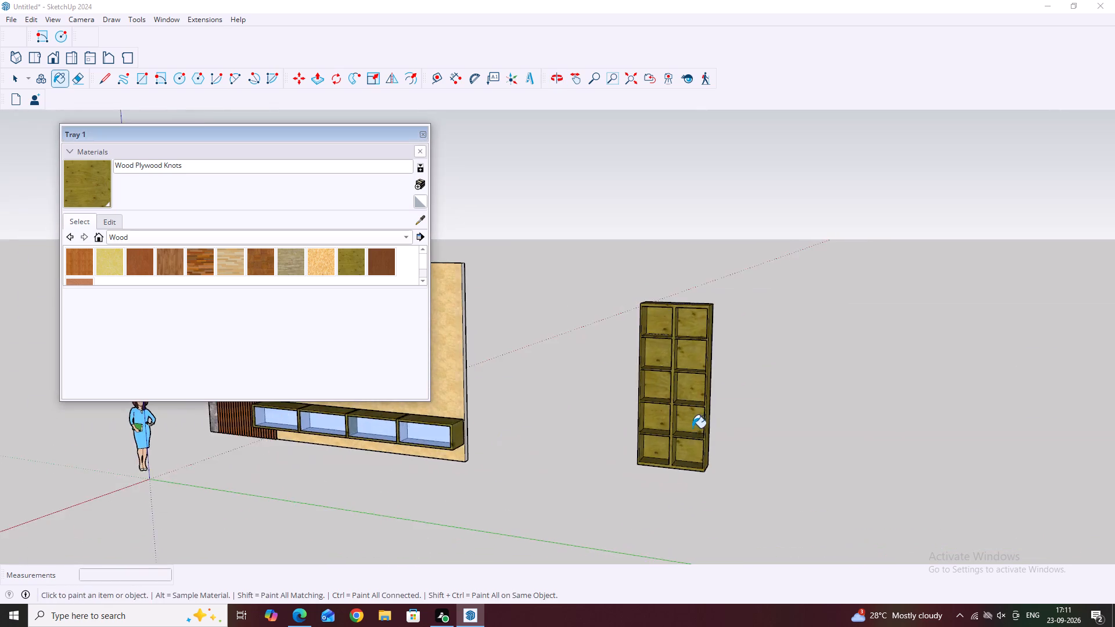
scroll(692, 428, down, 5)
middle_drag(739, 411, 582, 445)
middle_drag(671, 441, 521, 435)
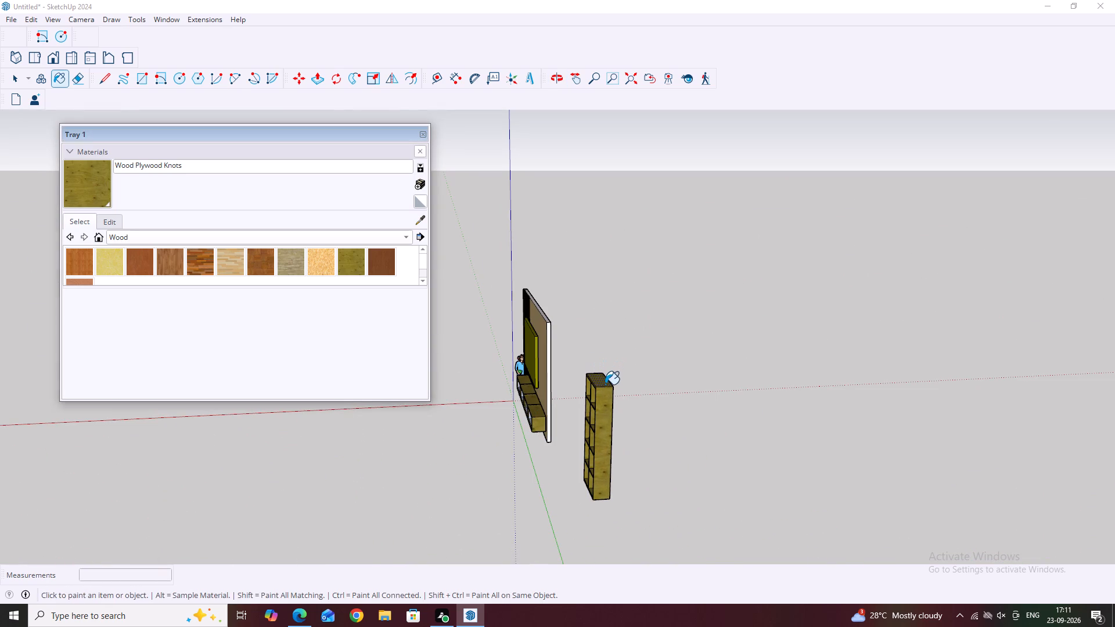
click(605, 384)
key(Escape)
Close the Materials tray and return to the Select tool.
click(421, 137)
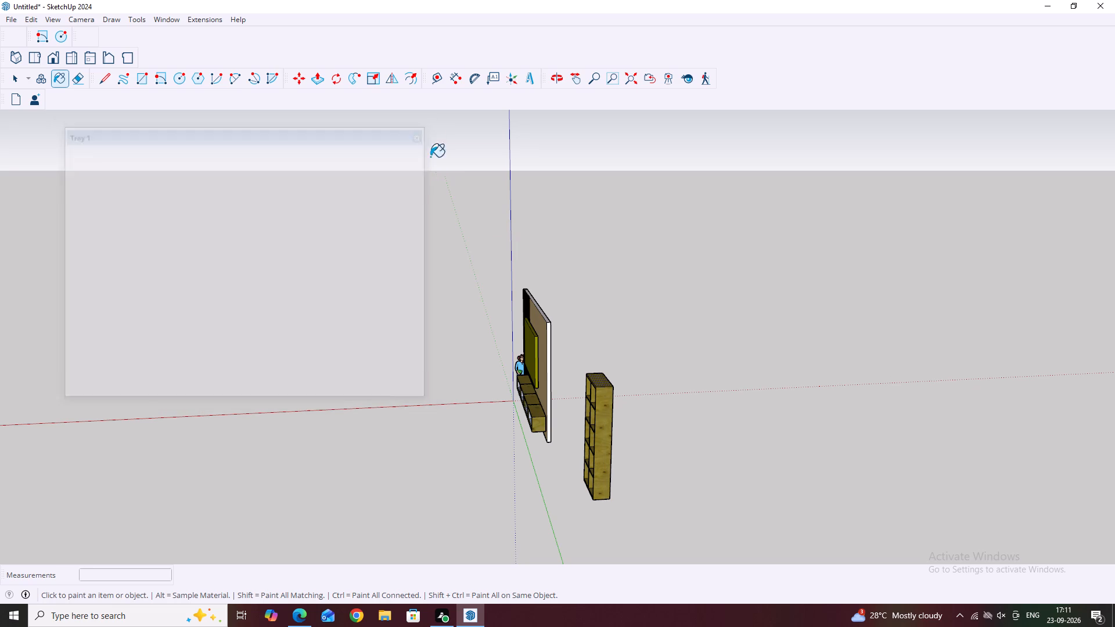
scroll(482, 384, down, 2)
middle_drag(531, 432, 639, 427)
key(Escape)
key(space)
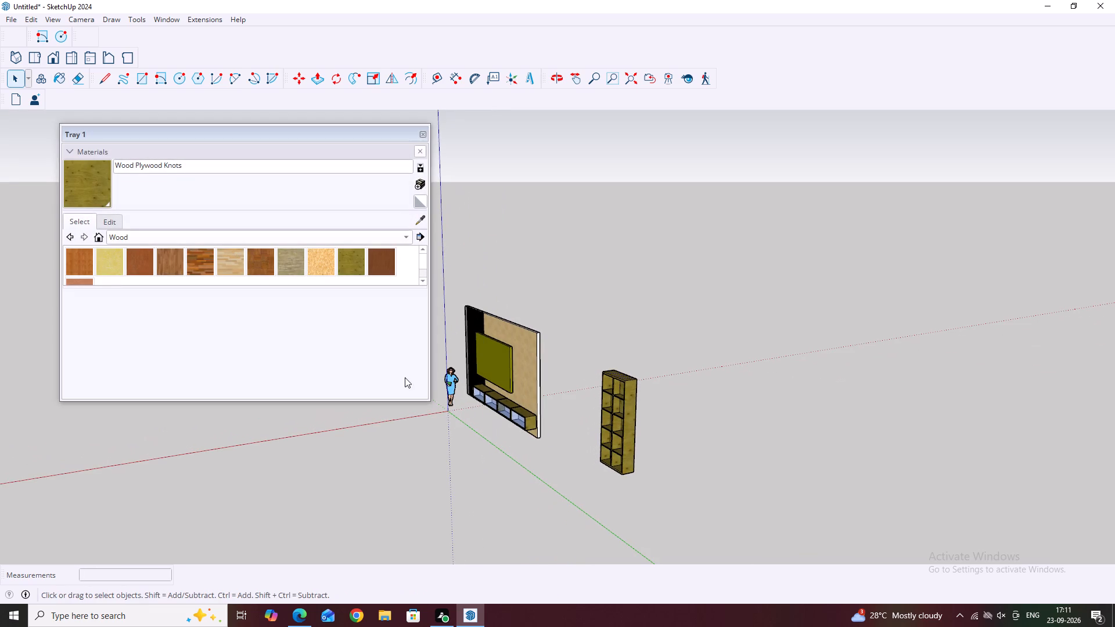
click(426, 135)
Examine the finished cabinet beside the TV wall, including a close view of its upper compartments.
middle_drag(565, 421, 708, 433)
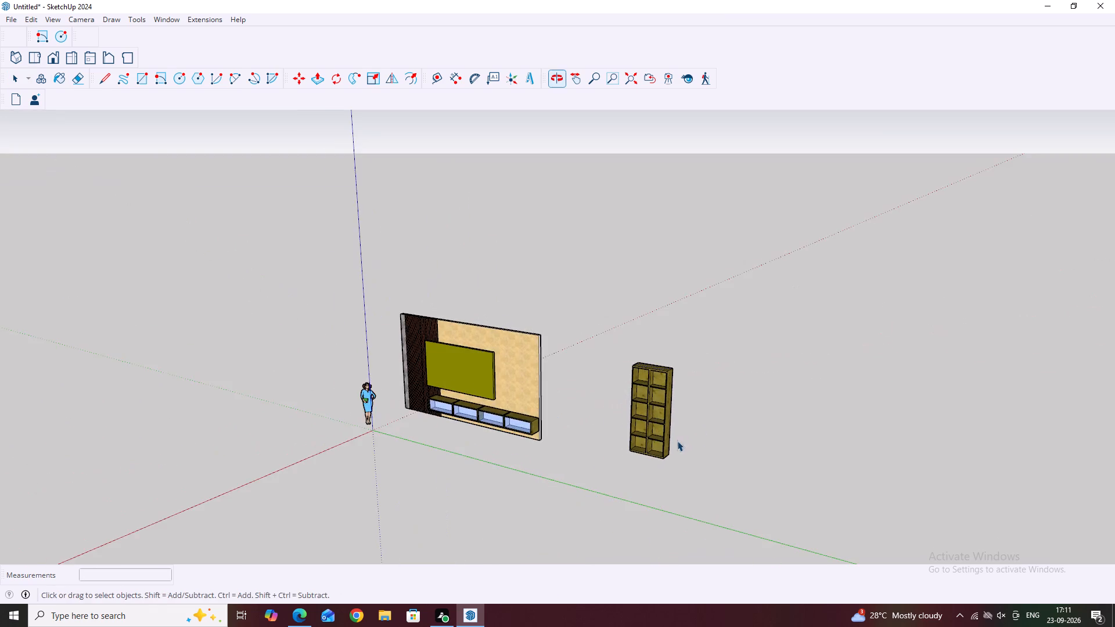
scroll(664, 441, up, 2)
middle_drag(648, 437, 716, 425)
scroll(622, 422, up, 3)
middle_drag(641, 444, 711, 438)
scroll(681, 385, up, 5)
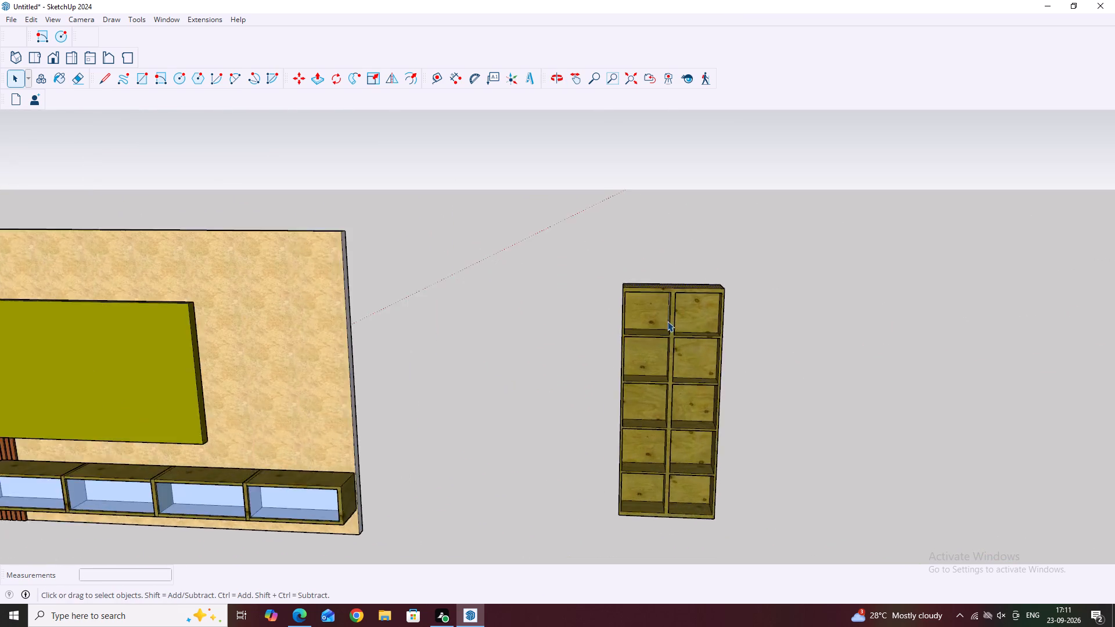
scroll(667, 321, up, 2)
middle_drag(671, 331, 756, 336)
middle_drag(670, 320, 586, 291)
middle_drag(672, 329, 638, 326)
middle_drag(606, 333, 593, 340)
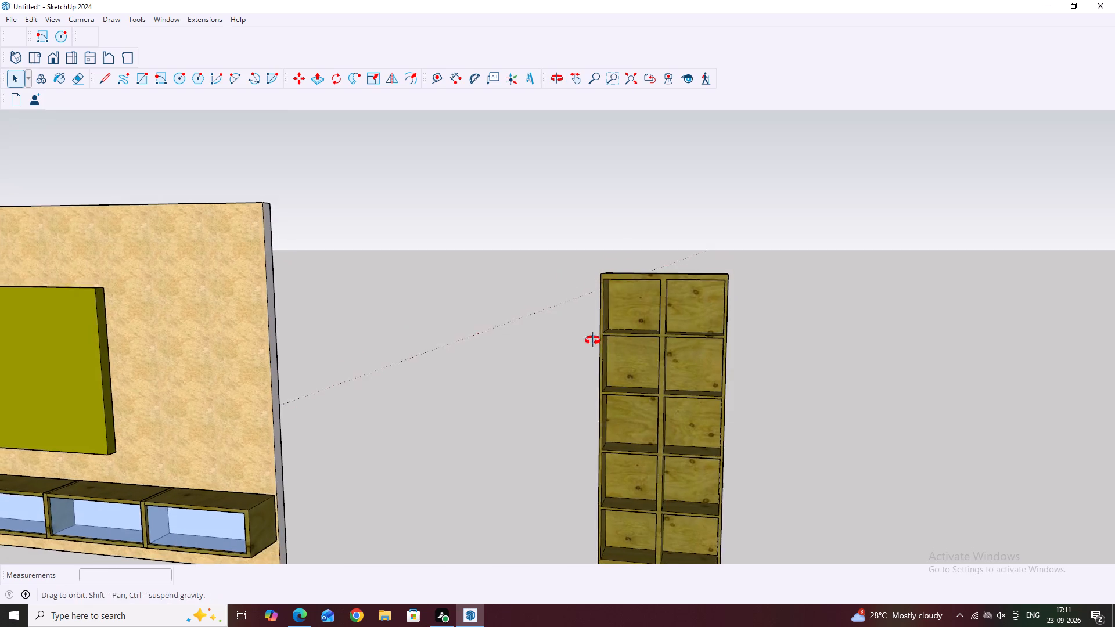
middle_drag(593, 340, 527, 338)
scroll(642, 355, down, 3)
middle_drag(624, 396, 745, 355)
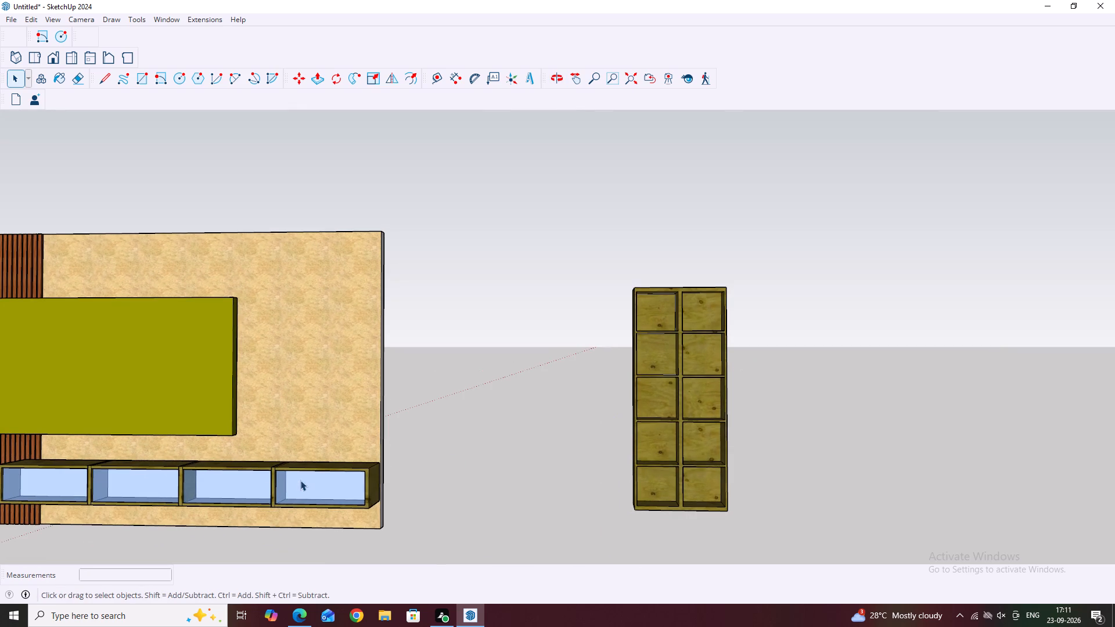
scroll(671, 321, up, 5)
middle_drag(666, 303, 637, 295)
scroll(624, 296, up, 2)
middle_drag(655, 297, 605, 279)
scroll(618, 288, up, 2)
middle_drag(625, 273, 614, 293)
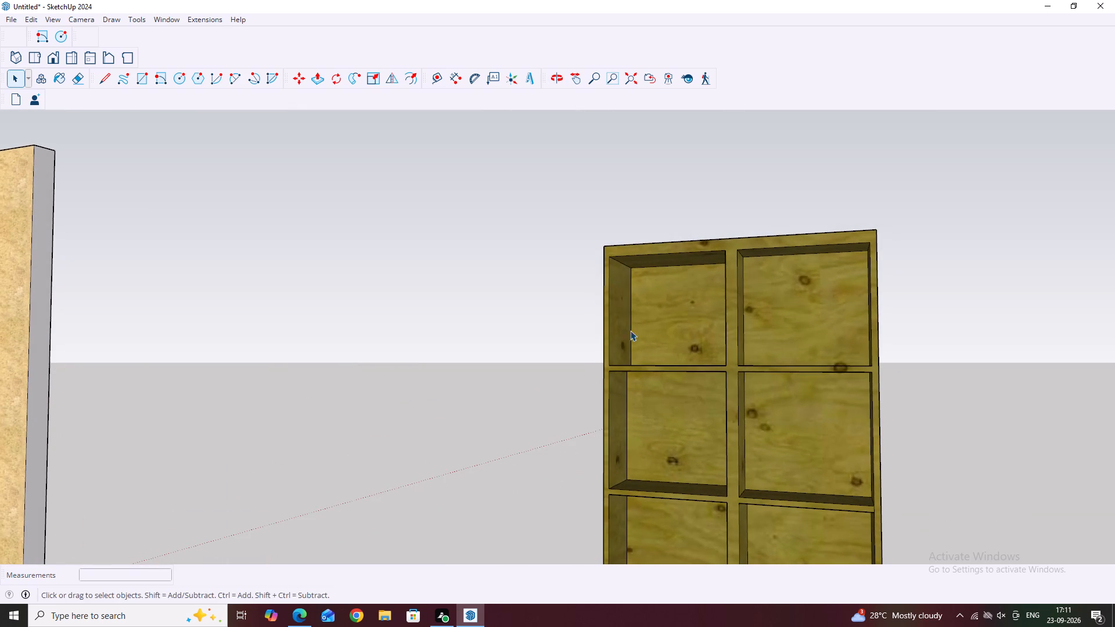
middle_drag(638, 279, 657, 356)
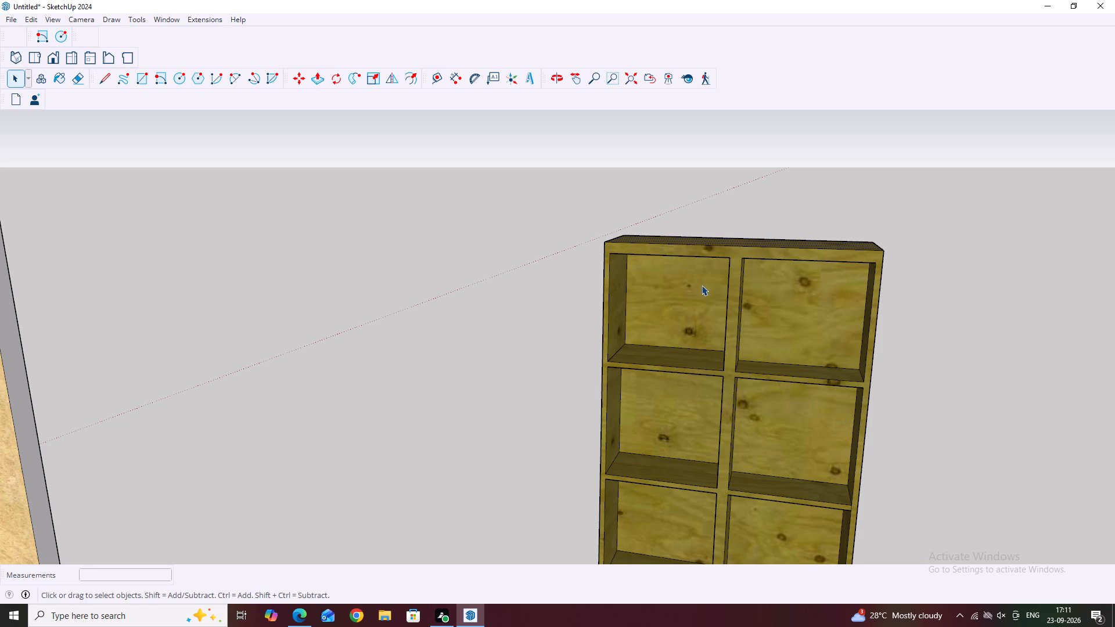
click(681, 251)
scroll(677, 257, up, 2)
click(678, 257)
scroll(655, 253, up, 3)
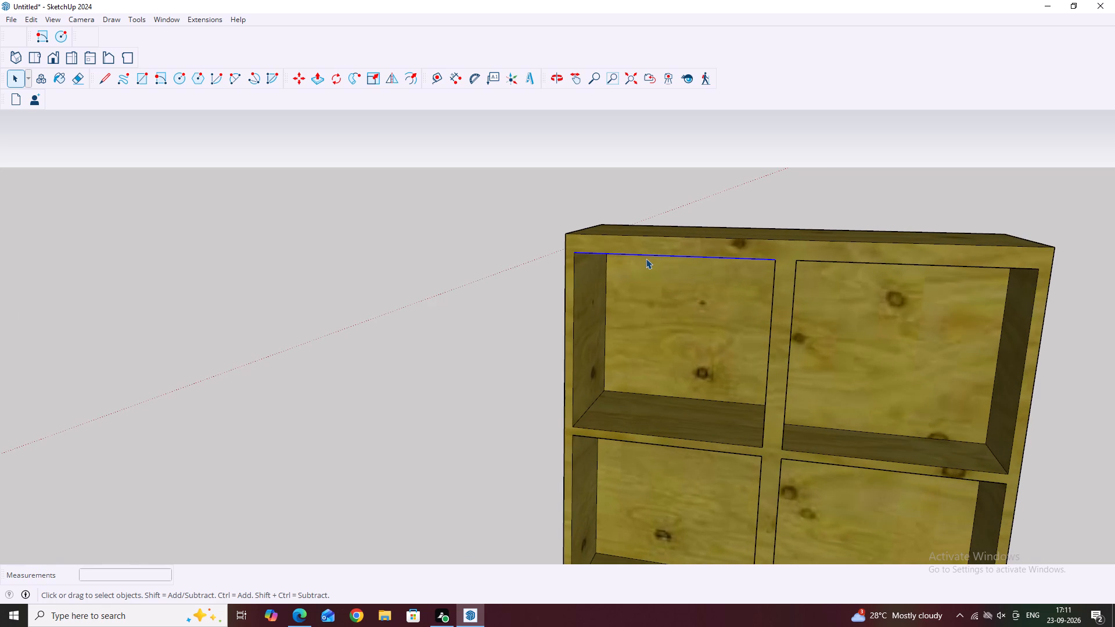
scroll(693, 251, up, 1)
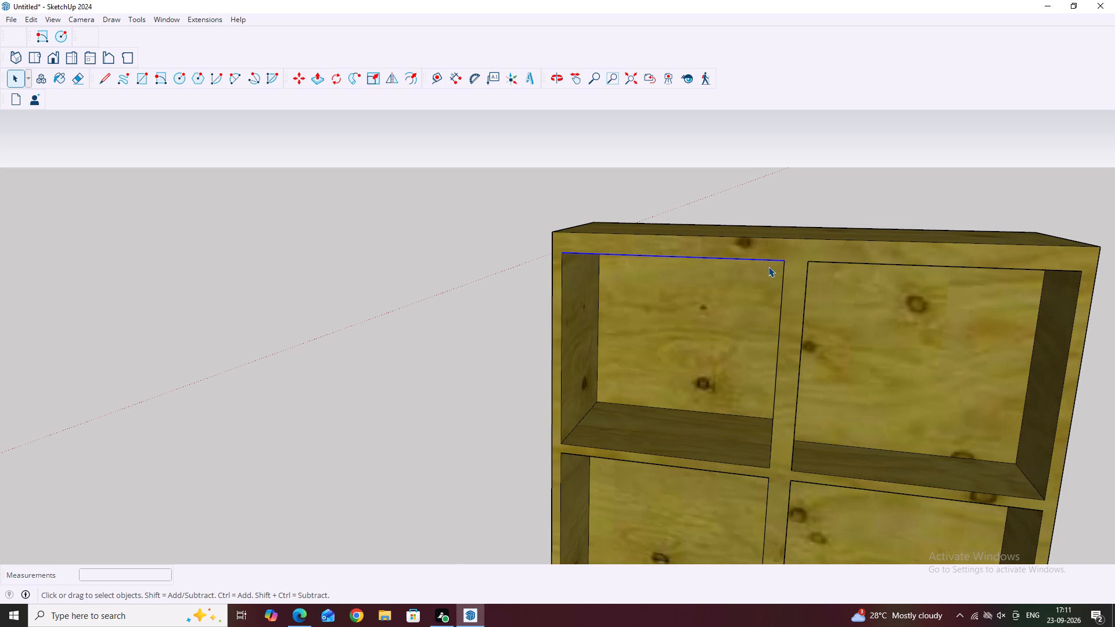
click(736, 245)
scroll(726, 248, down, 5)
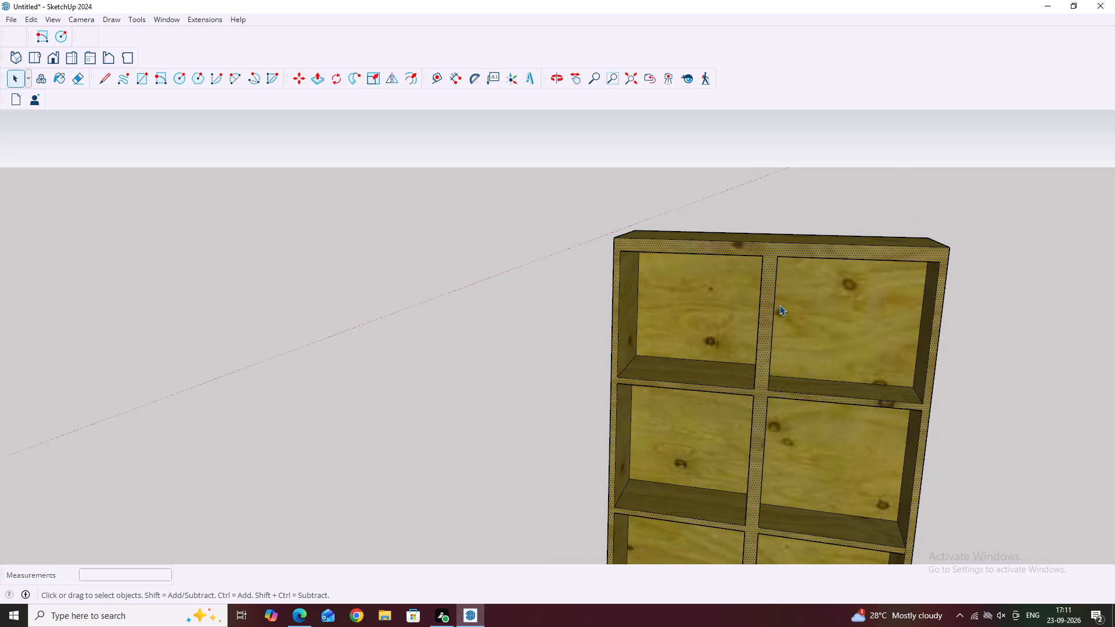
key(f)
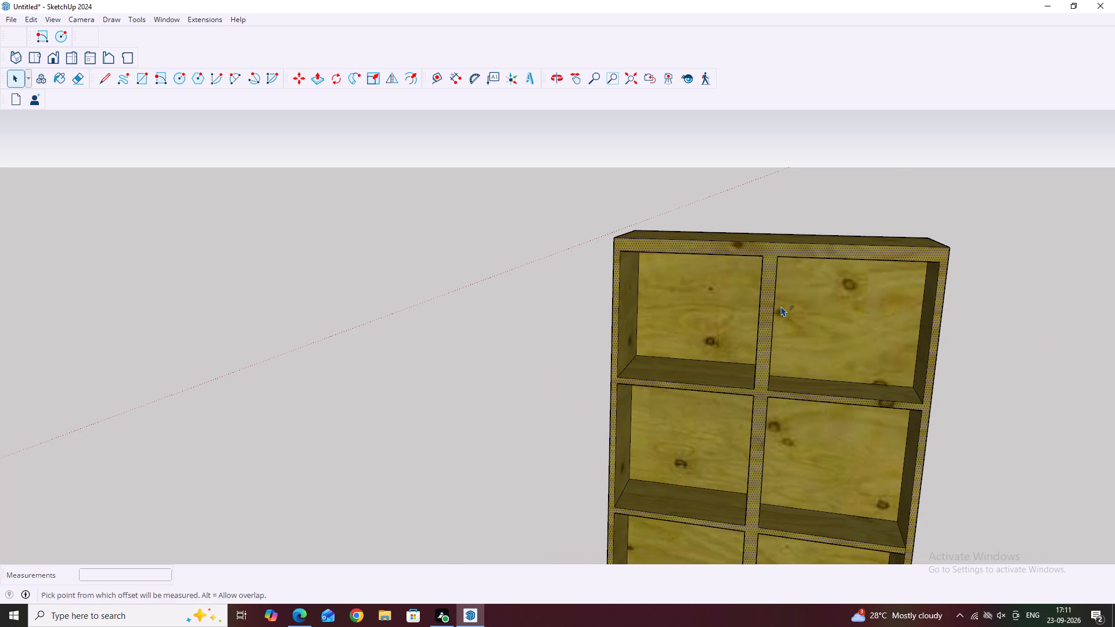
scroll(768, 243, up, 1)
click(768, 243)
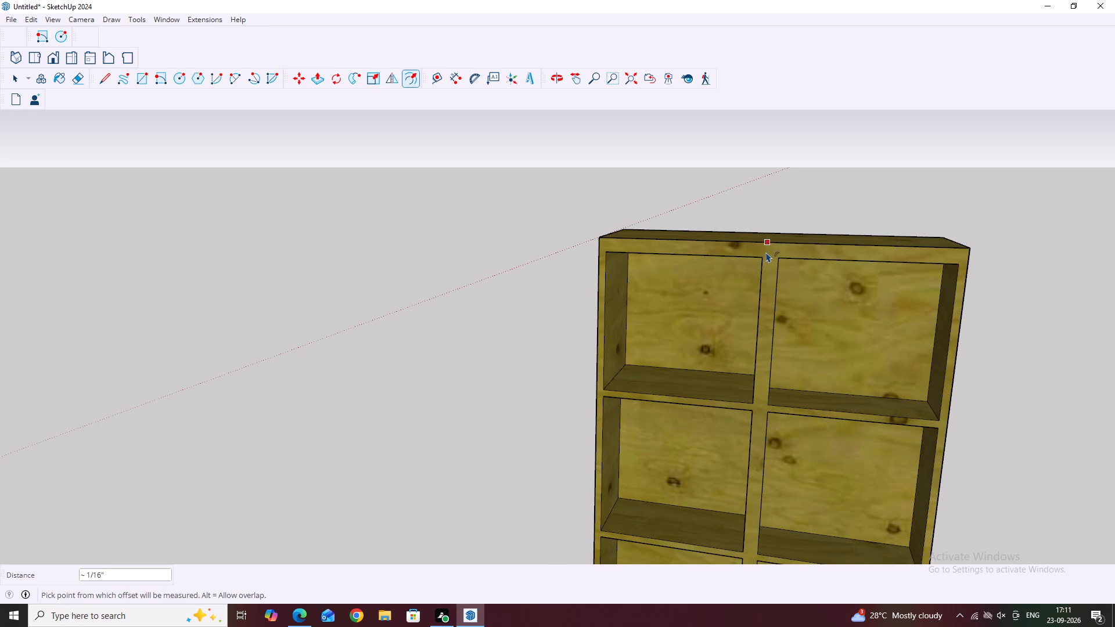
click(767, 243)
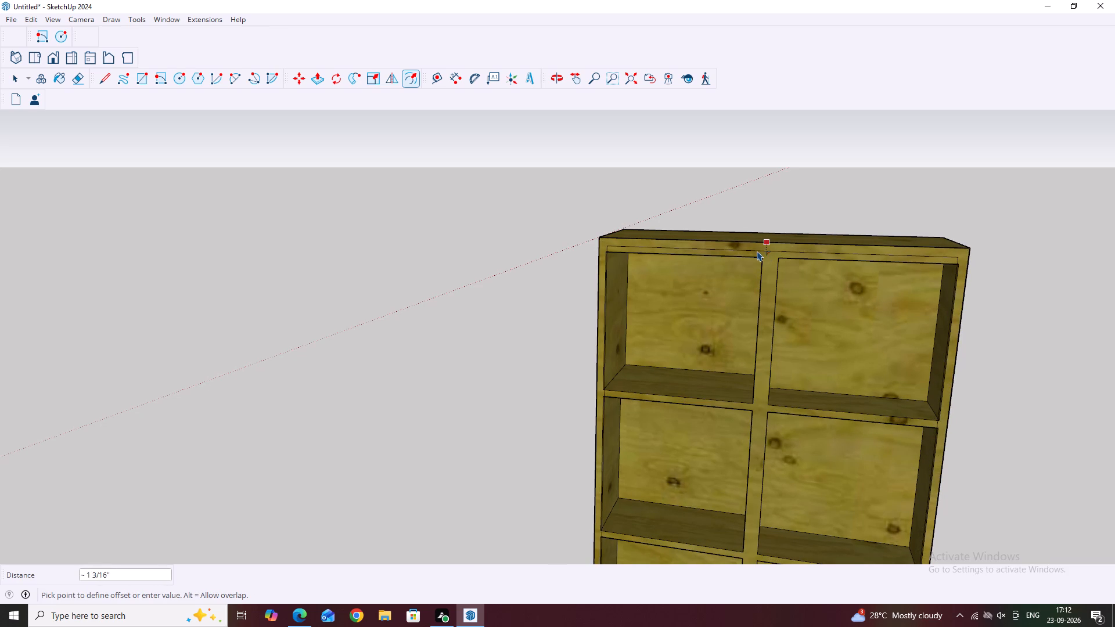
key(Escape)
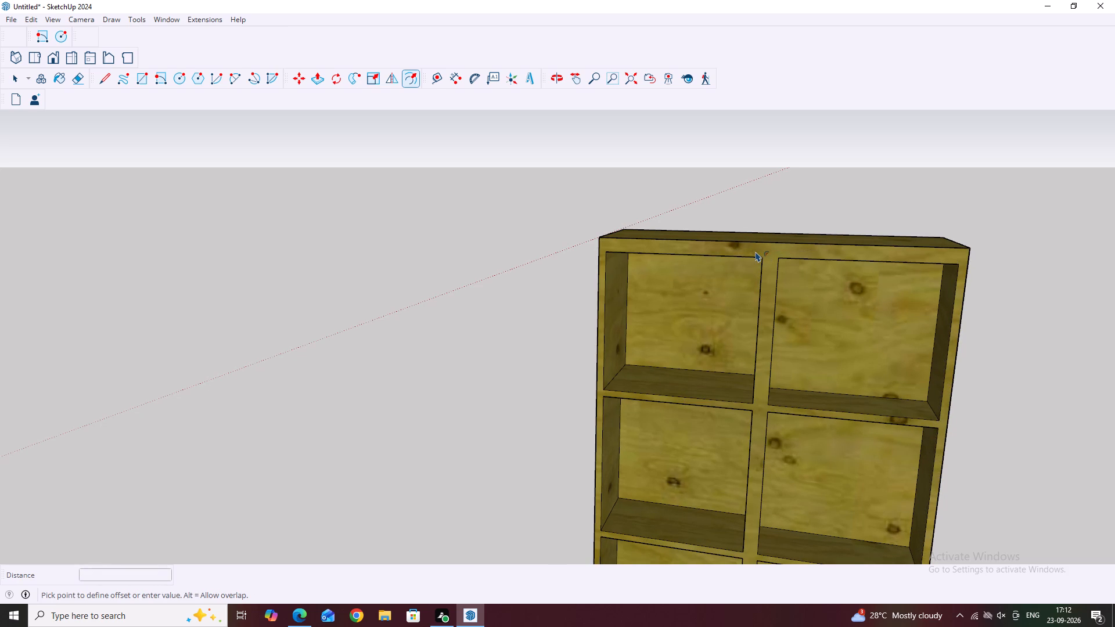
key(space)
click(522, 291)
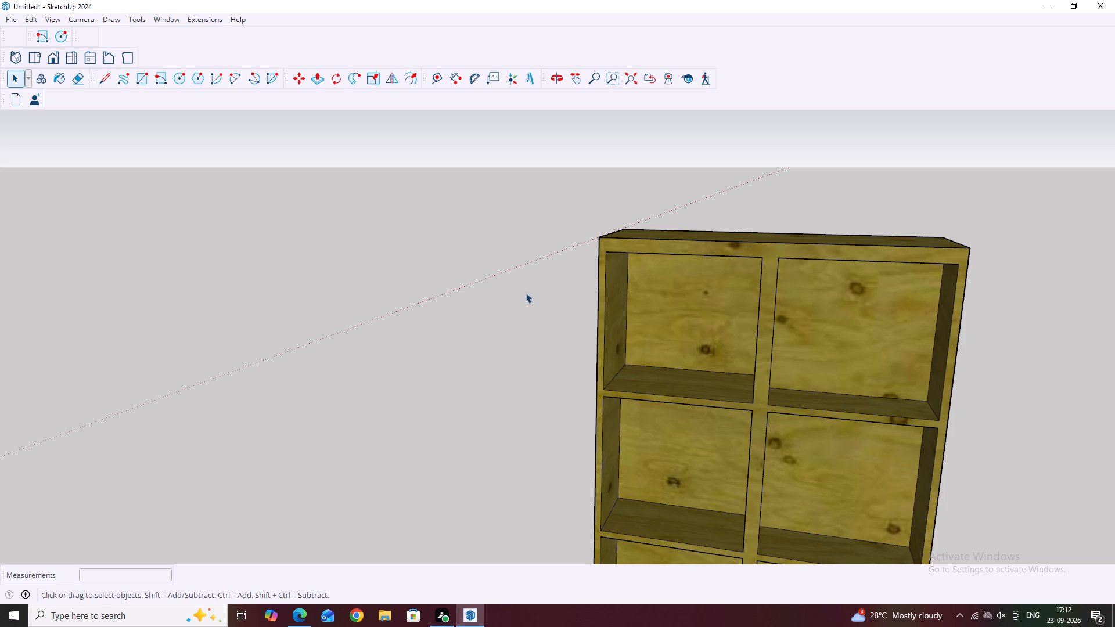
Draw a rectangle about 1' 9" by 1' 8" covering the front opening of the cabinet's top-left compartment.
key(Escape)
key(space)
middle_drag(707, 394, 828, 416)
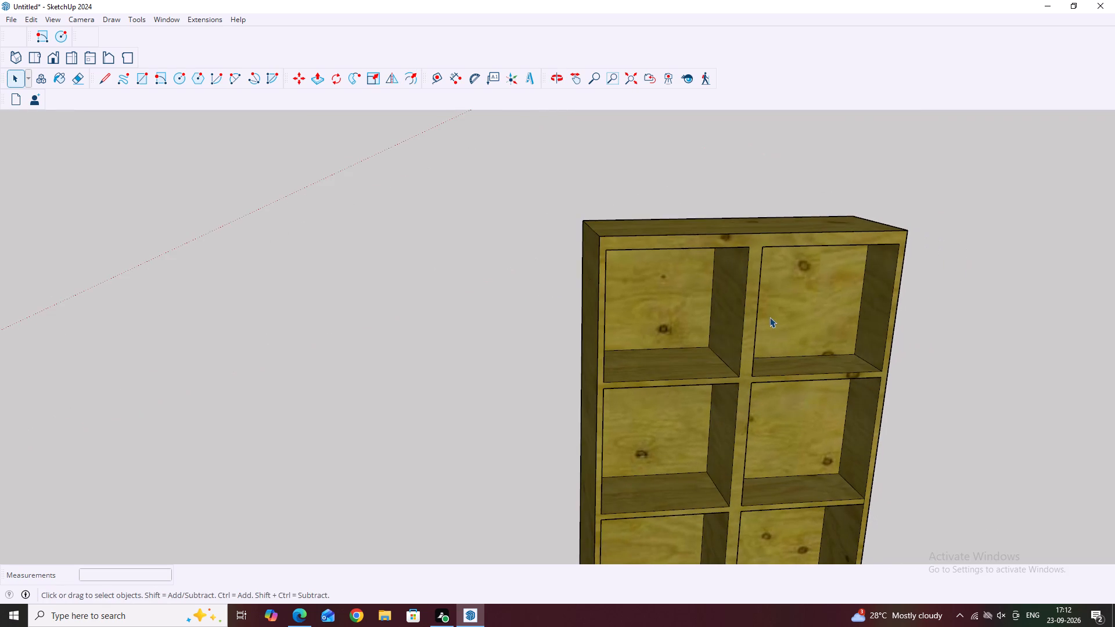
middle_drag(875, 348, 849, 301)
key(r)
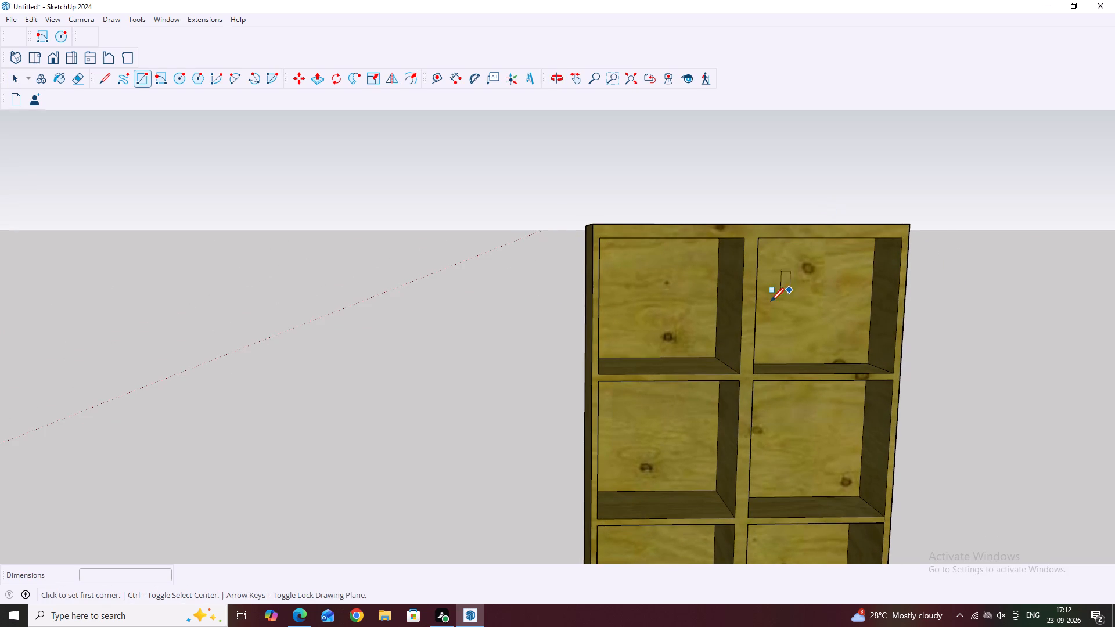
scroll(631, 248, up, 5)
click(578, 231)
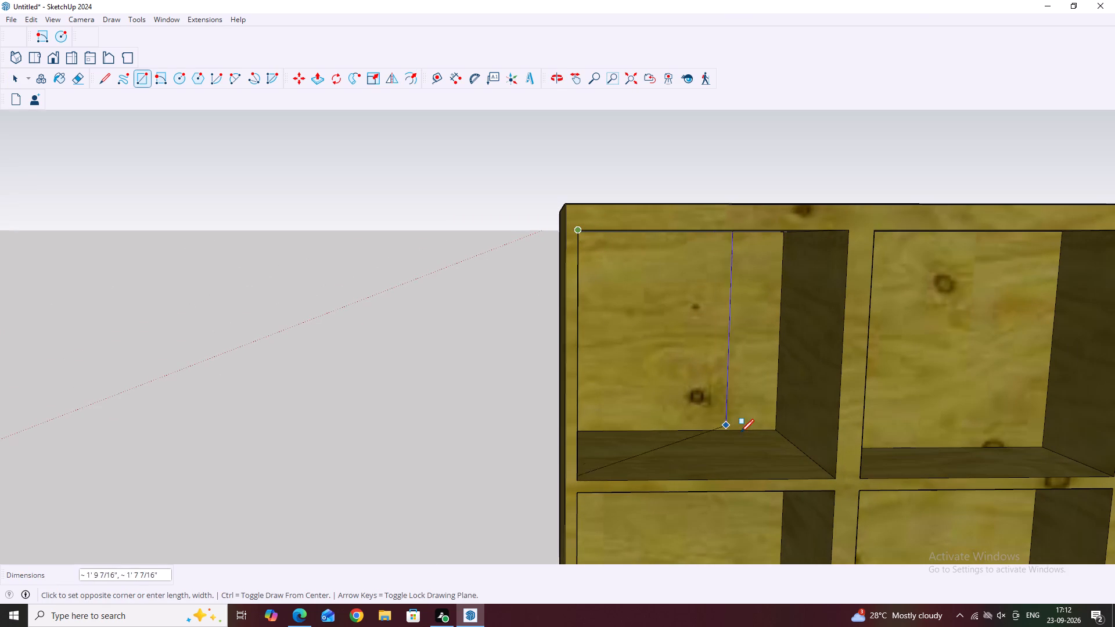
click(839, 478)
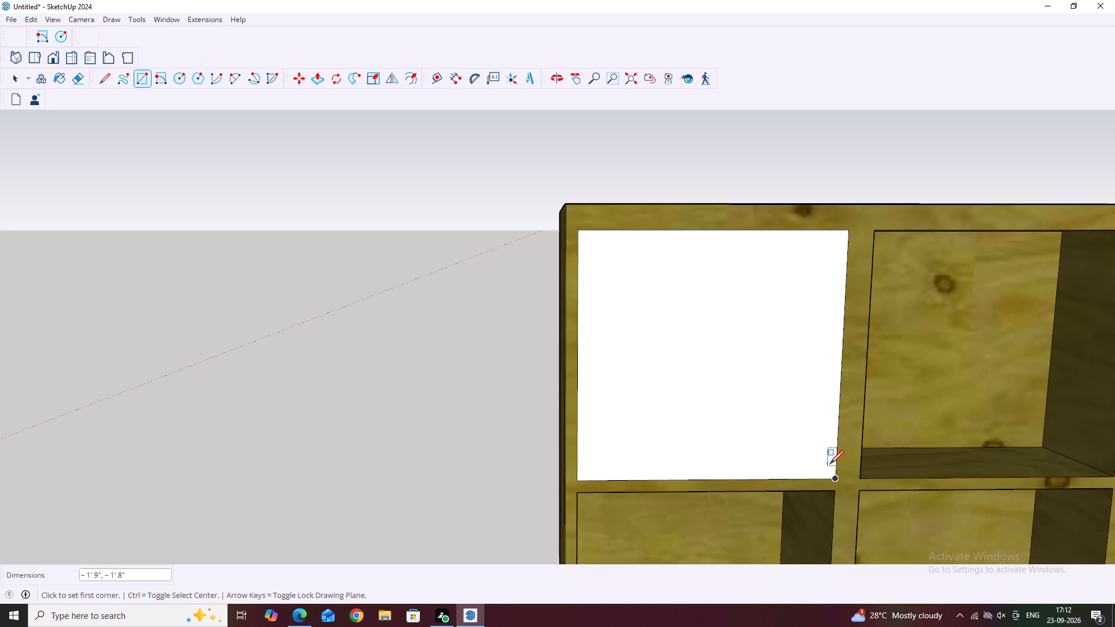
key(Escape)
key(Escape)
key(space)
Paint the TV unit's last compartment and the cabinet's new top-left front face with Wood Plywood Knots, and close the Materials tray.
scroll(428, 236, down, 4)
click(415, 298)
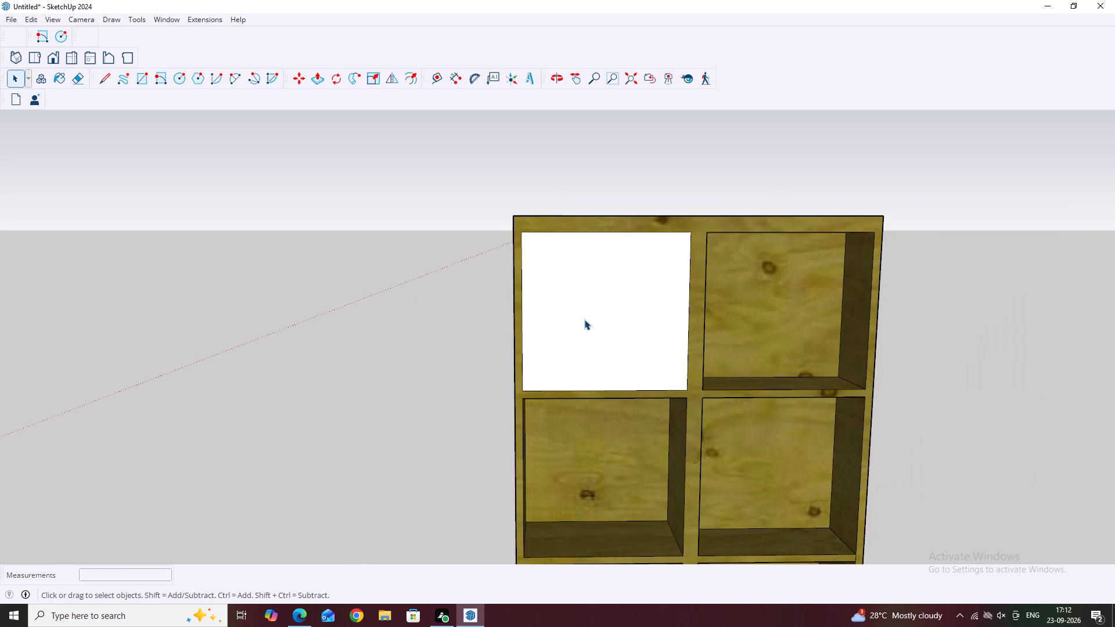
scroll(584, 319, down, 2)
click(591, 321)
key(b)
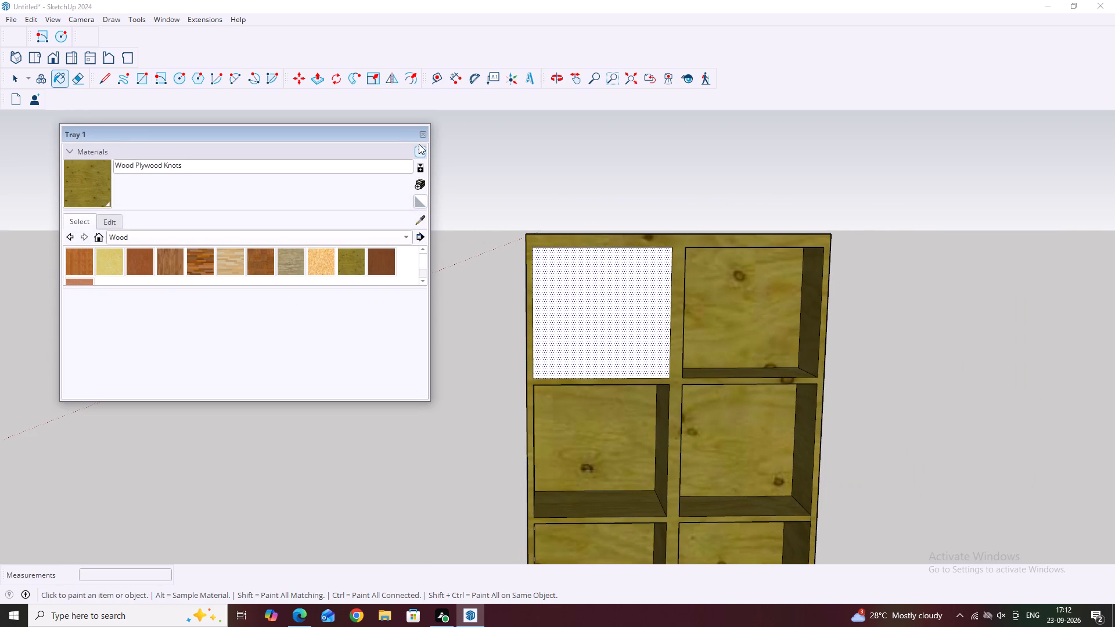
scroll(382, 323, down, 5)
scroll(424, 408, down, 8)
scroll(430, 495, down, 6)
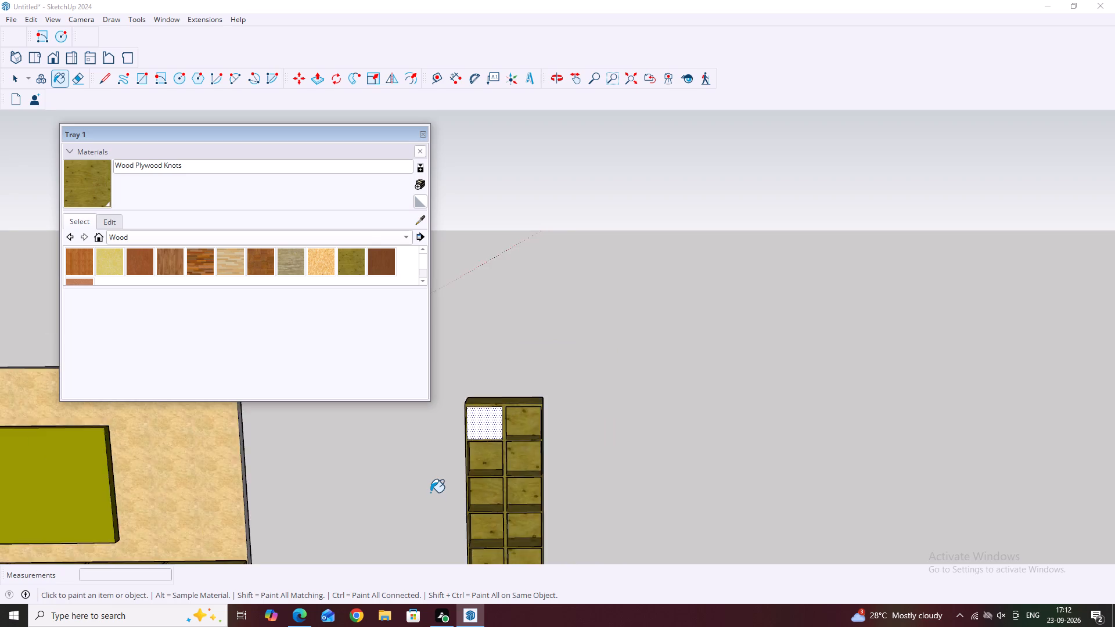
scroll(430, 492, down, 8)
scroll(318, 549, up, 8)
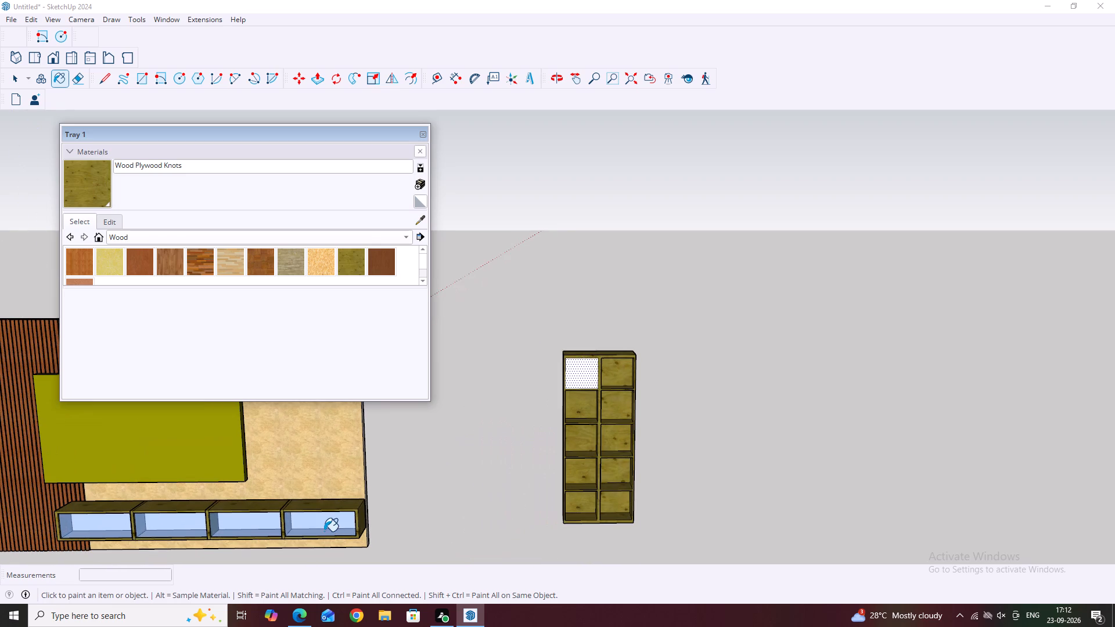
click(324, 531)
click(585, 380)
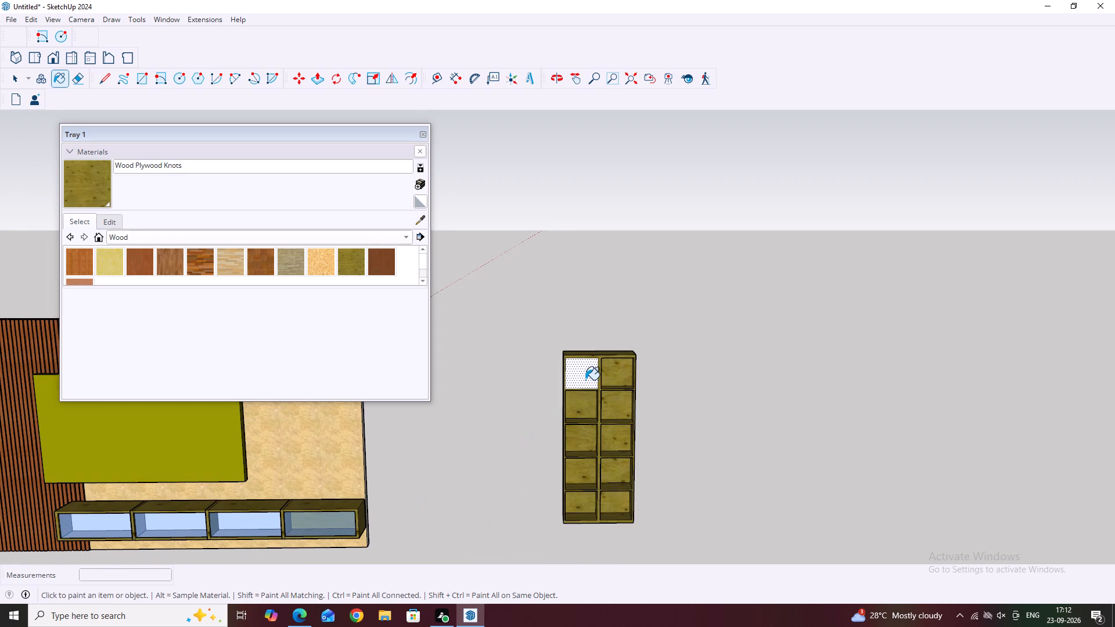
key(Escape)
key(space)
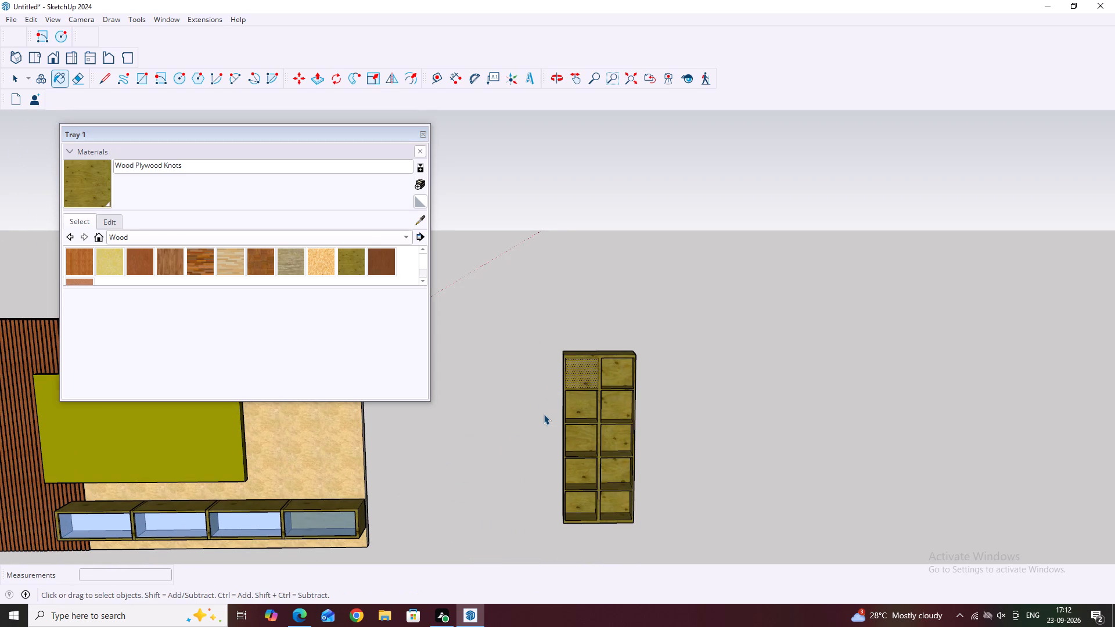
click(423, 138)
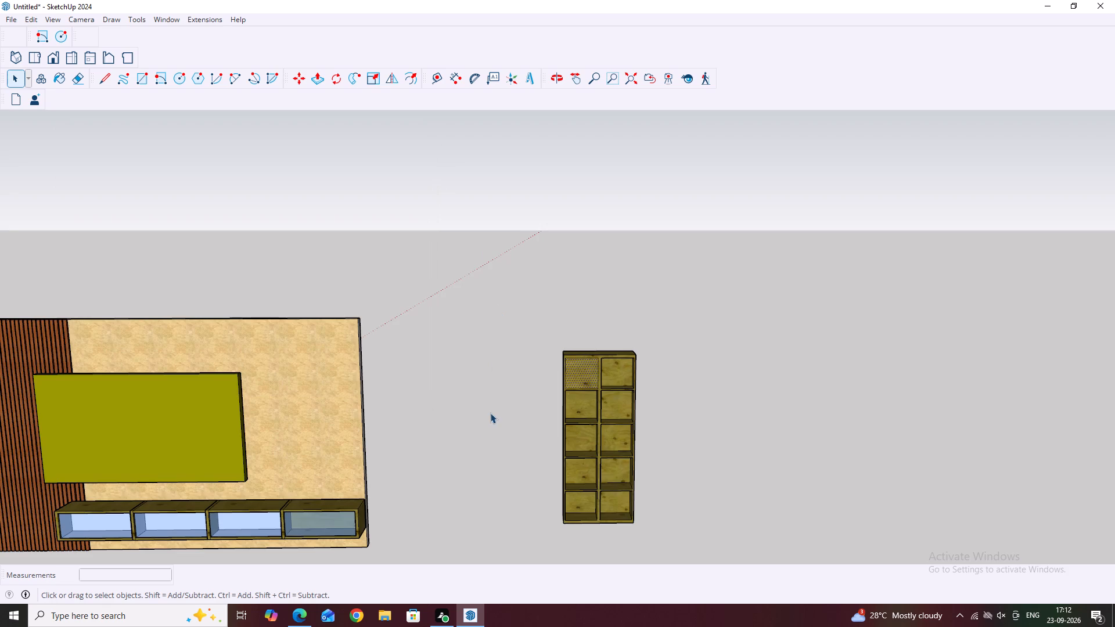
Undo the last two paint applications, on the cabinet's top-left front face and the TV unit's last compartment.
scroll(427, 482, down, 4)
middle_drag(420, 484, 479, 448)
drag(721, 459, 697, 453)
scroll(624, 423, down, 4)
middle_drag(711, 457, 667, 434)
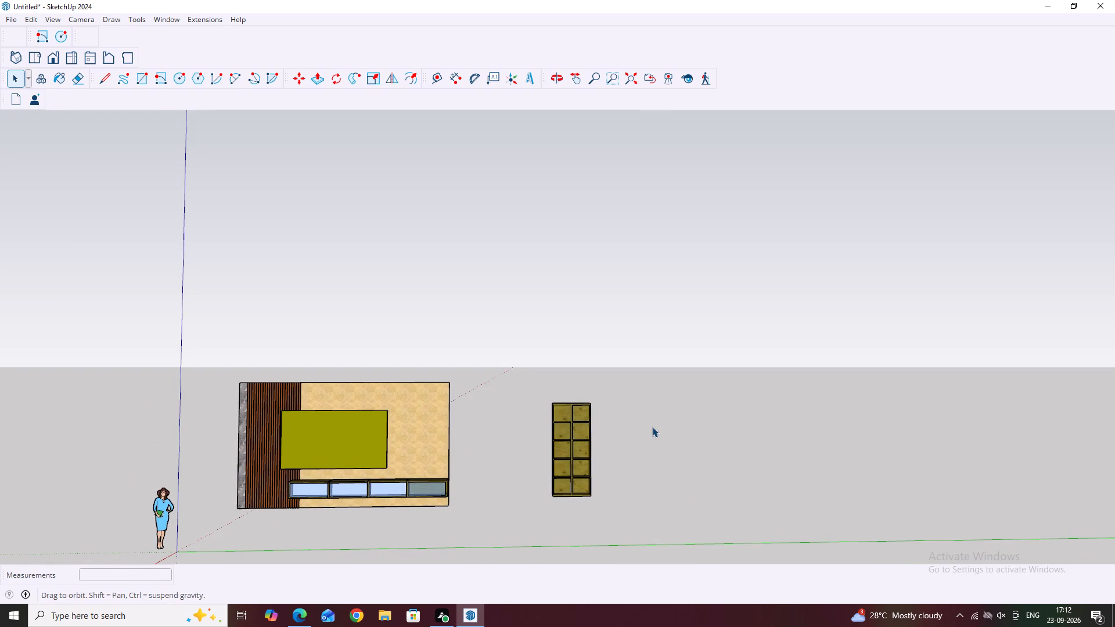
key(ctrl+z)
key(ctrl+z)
Paint the cabinet's top-left front face with Translucent Glass Blue from Glass and Mirrors, and close the Materials tray.
scroll(498, 446, up, 3)
scroll(563, 416, up, 1)
click(585, 405)
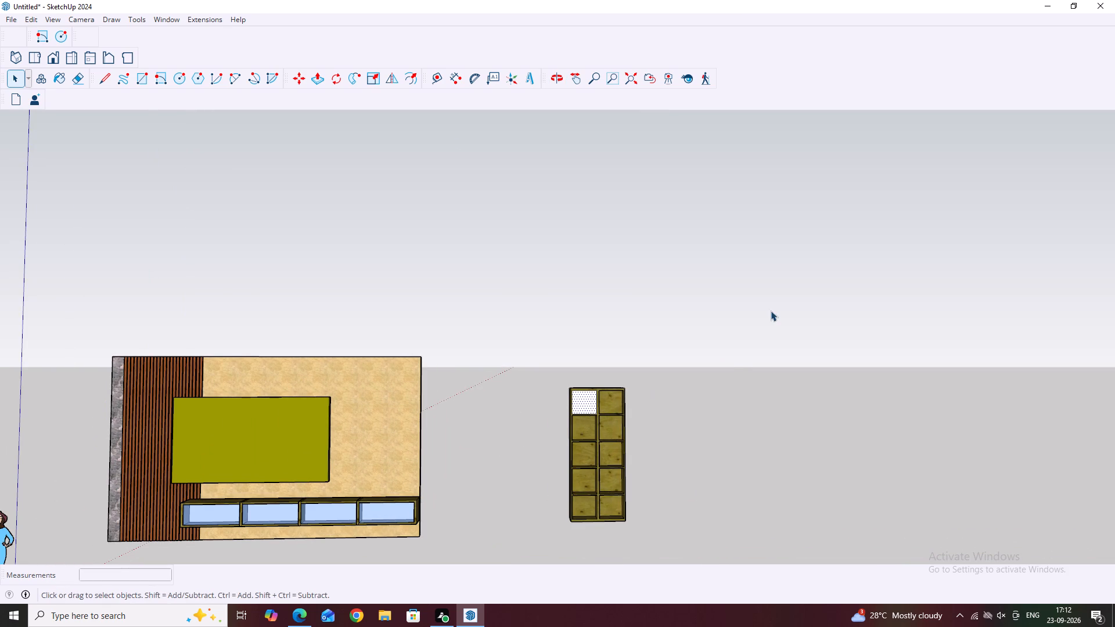
key(b)
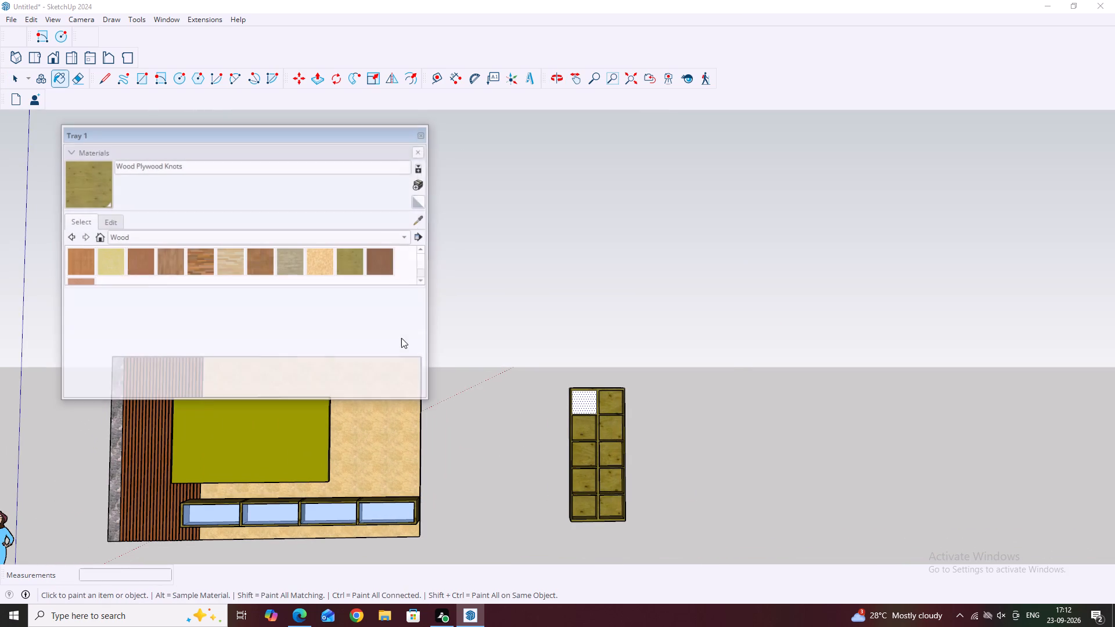
click(178, 233)
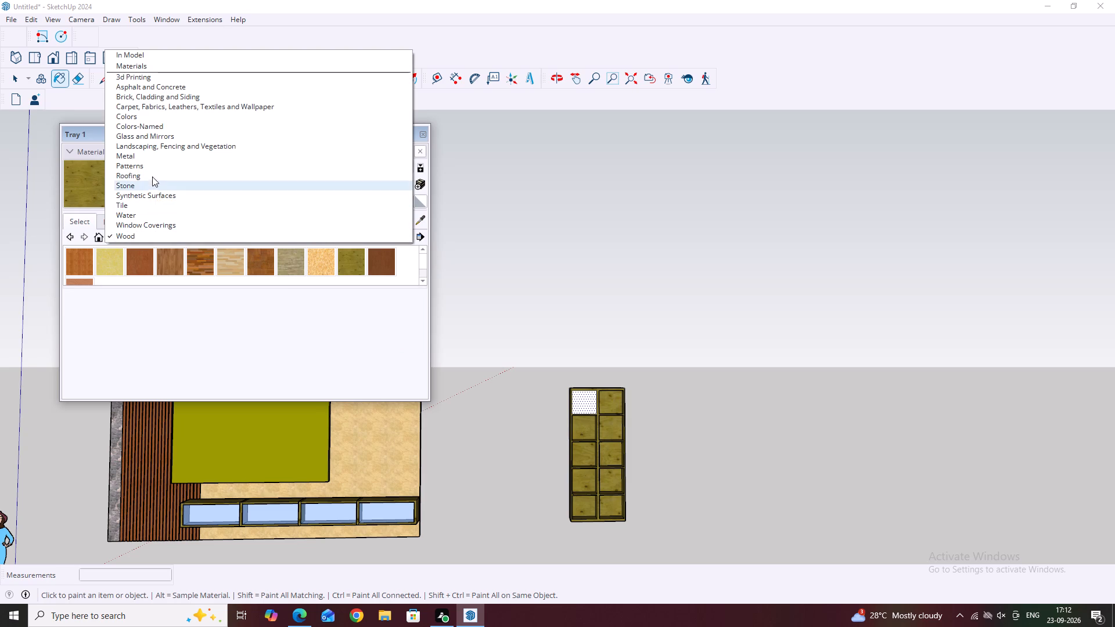
click(146, 138)
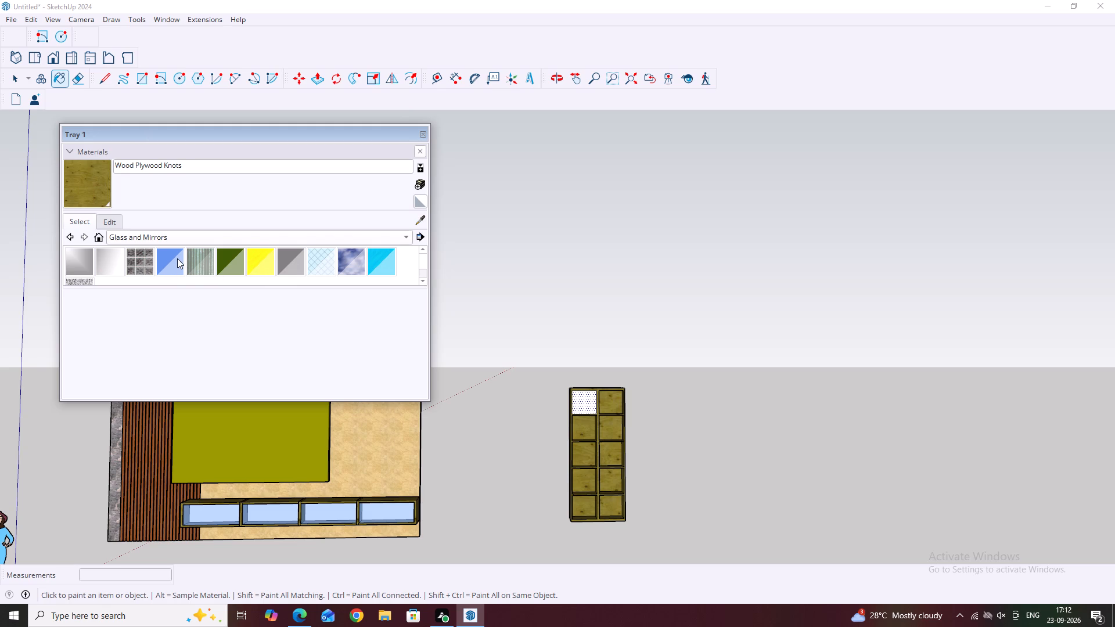
click(177, 258)
click(581, 410)
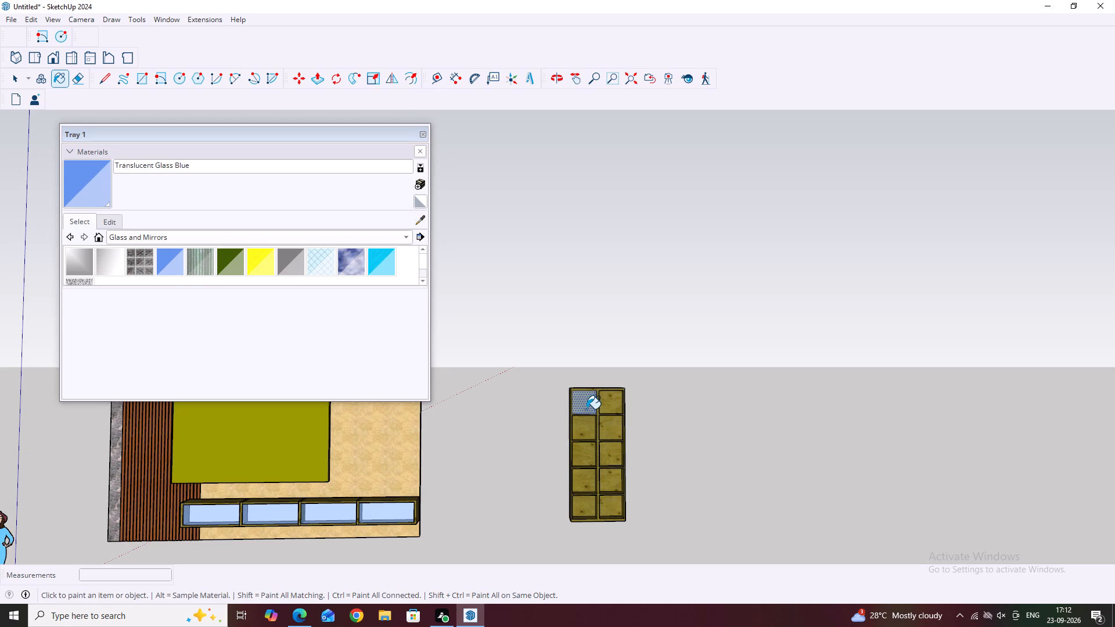
scroll(587, 409, up, 9)
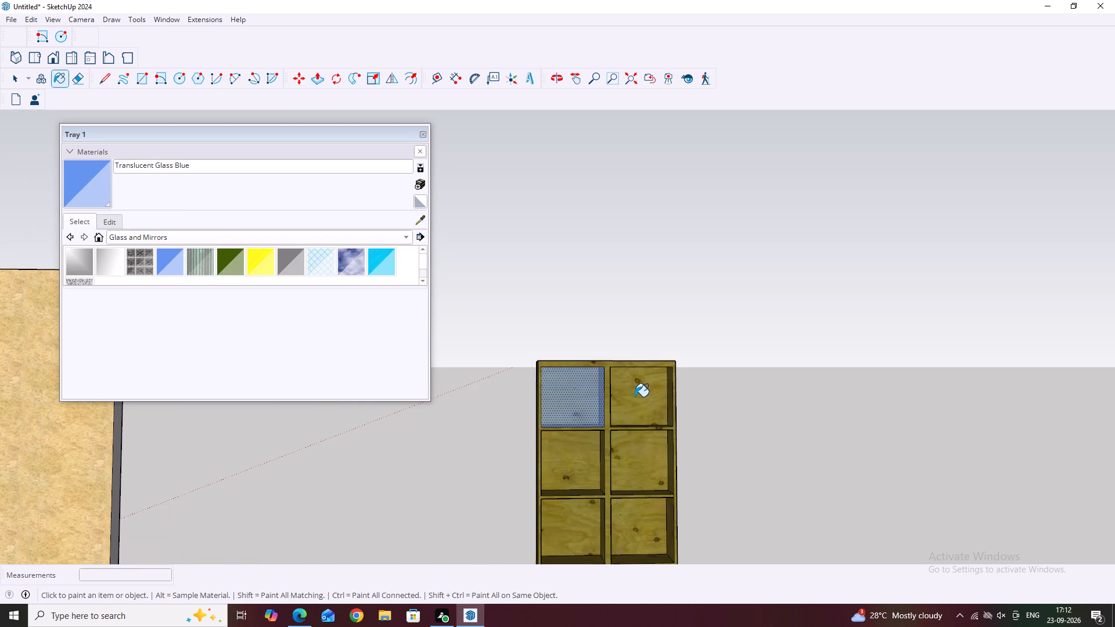
scroll(647, 387, down, 3)
middle_drag(749, 381, 652, 393)
key(Escape)
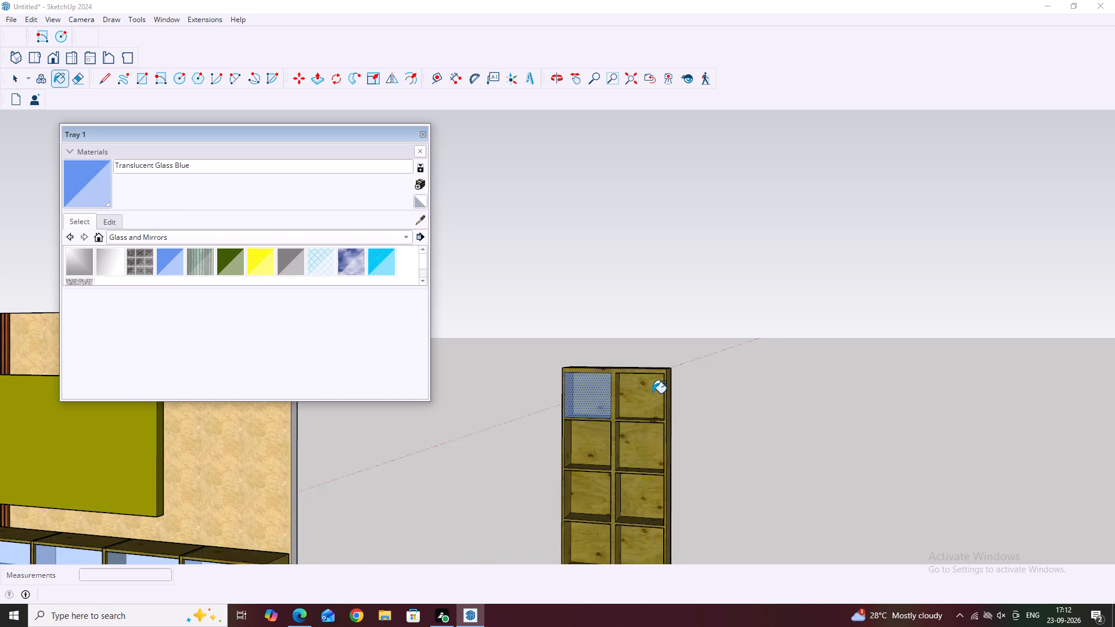
key(space)
click(721, 387)
click(423, 133)
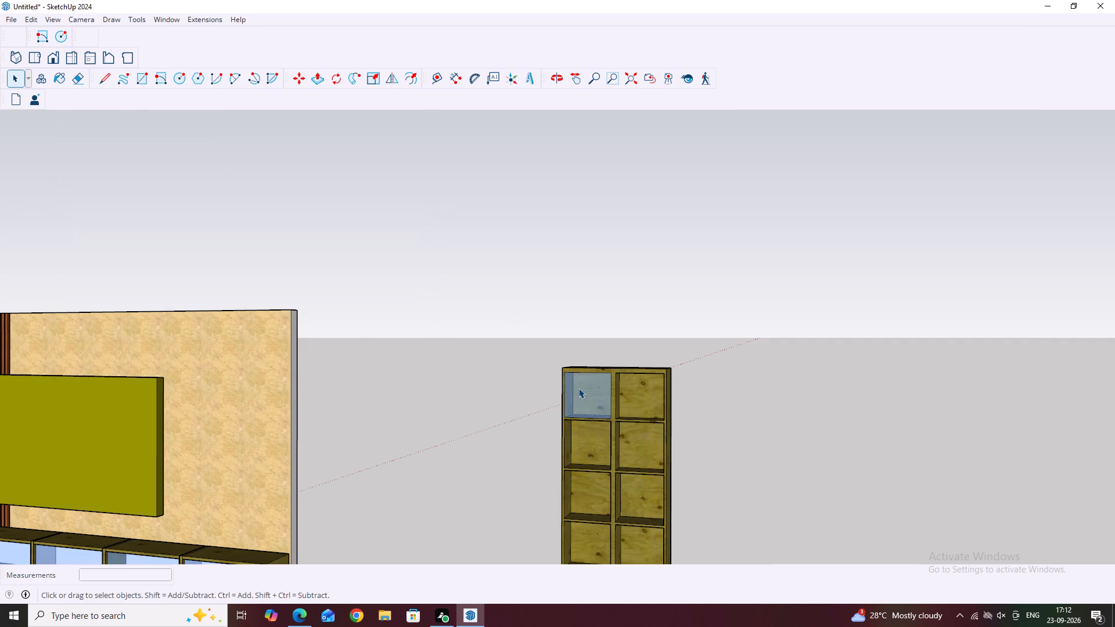
Copy the top-left glass panel onto the opening of the top row's right-hand compartment, aligning their upper-left corners.
scroll(581, 426, down, 3)
middle_drag(608, 435, 693, 407)
scroll(570, 399, up, 2)
middle_drag(627, 398, 675, 431)
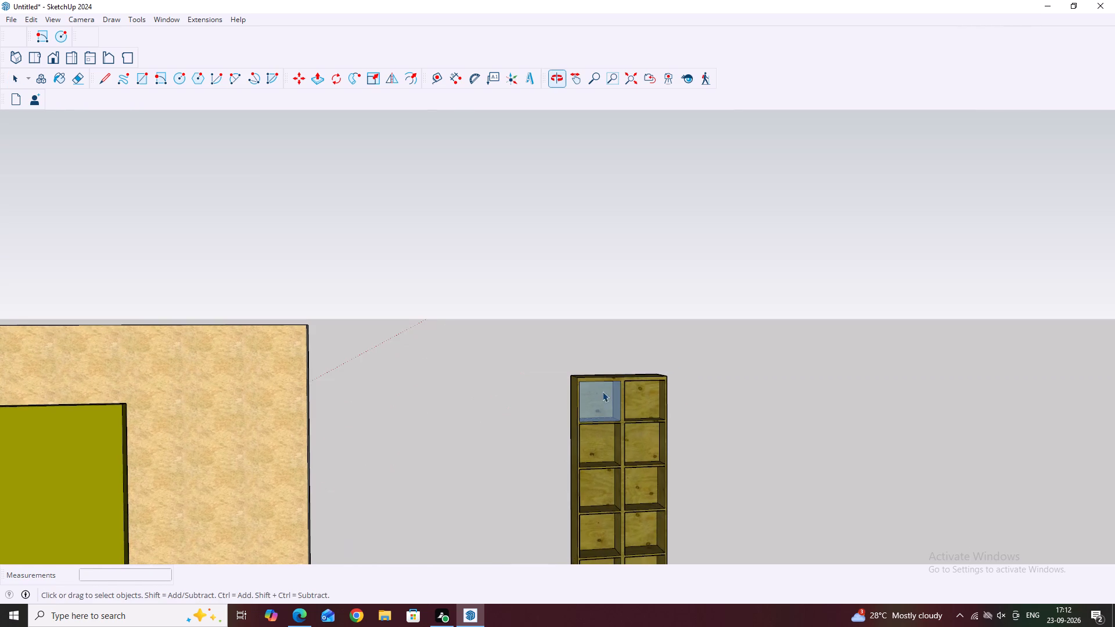
click(599, 391)
middle_drag(735, 417, 611, 413)
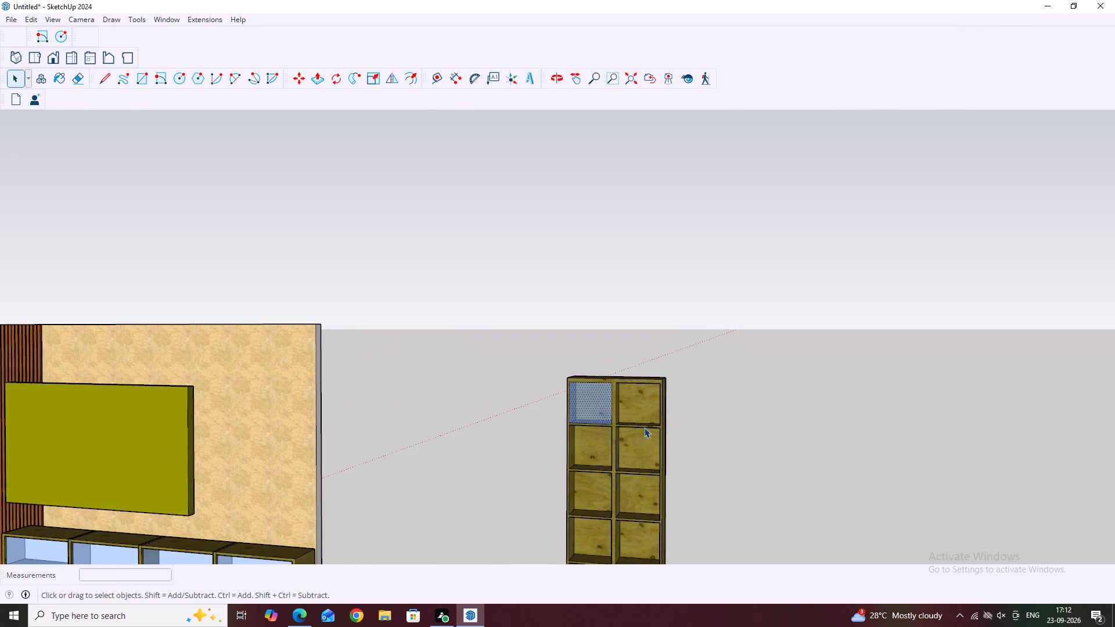
key(m)
scroll(588, 398, up, 9)
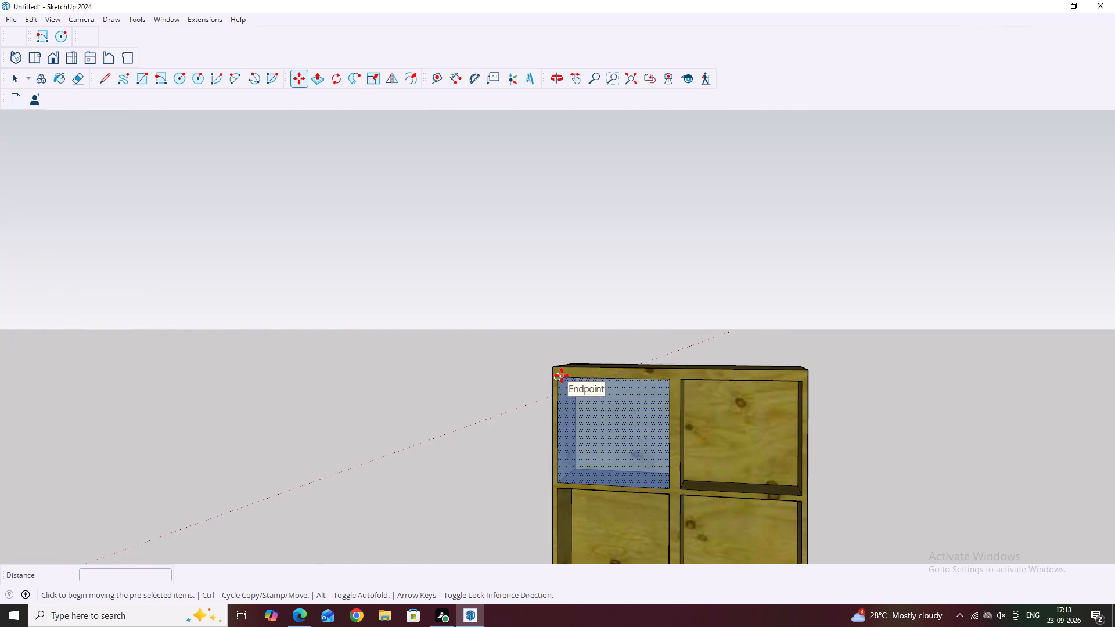
click(559, 376)
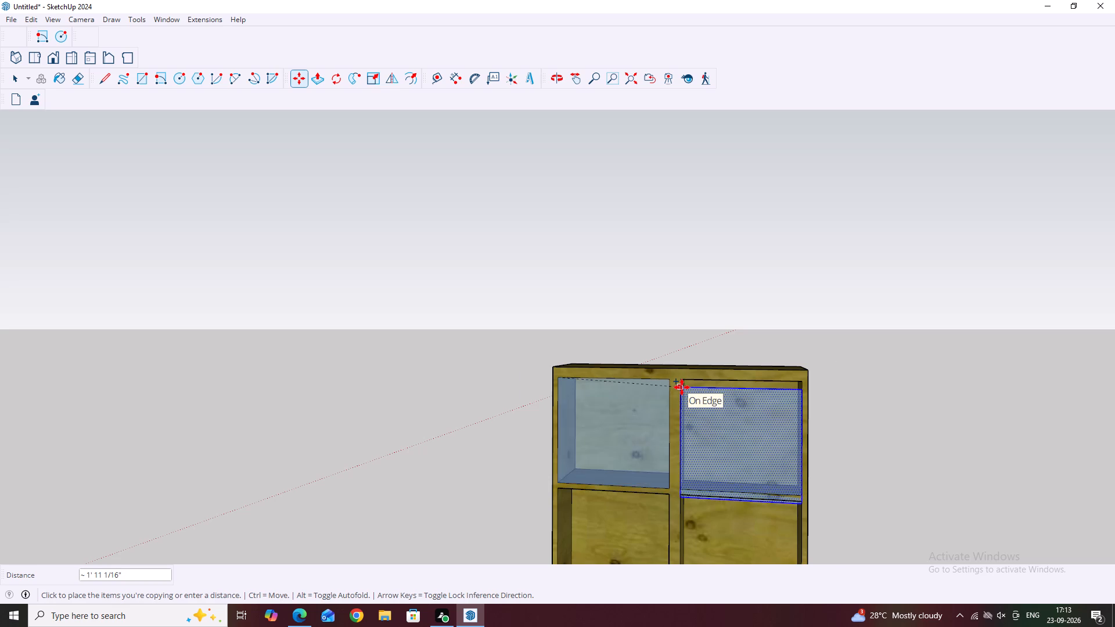
scroll(682, 387, up, 4)
click(682, 373)
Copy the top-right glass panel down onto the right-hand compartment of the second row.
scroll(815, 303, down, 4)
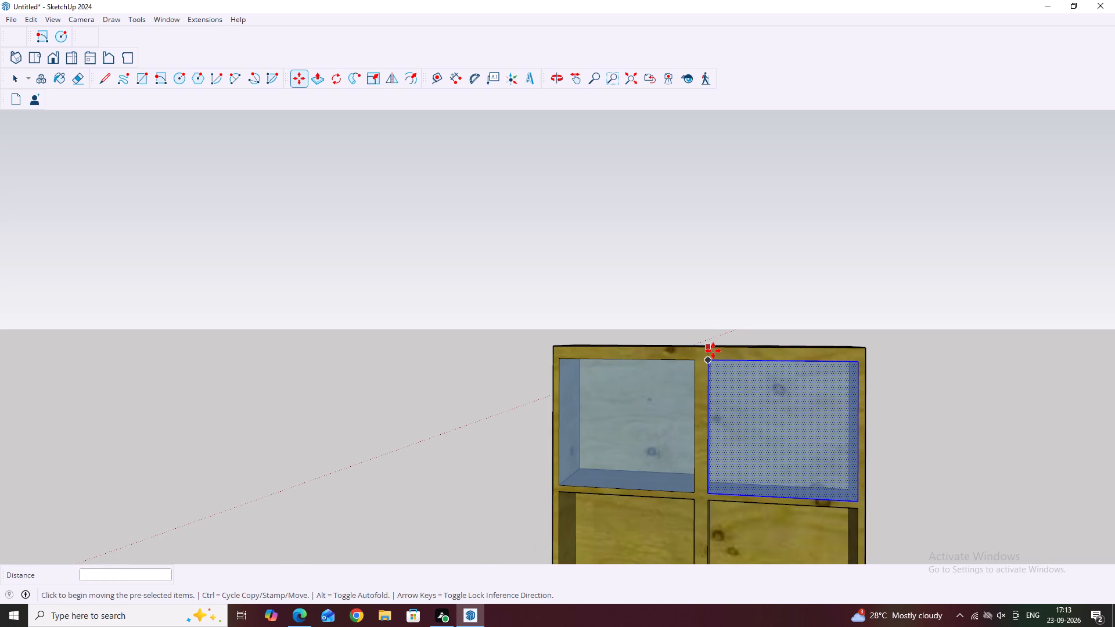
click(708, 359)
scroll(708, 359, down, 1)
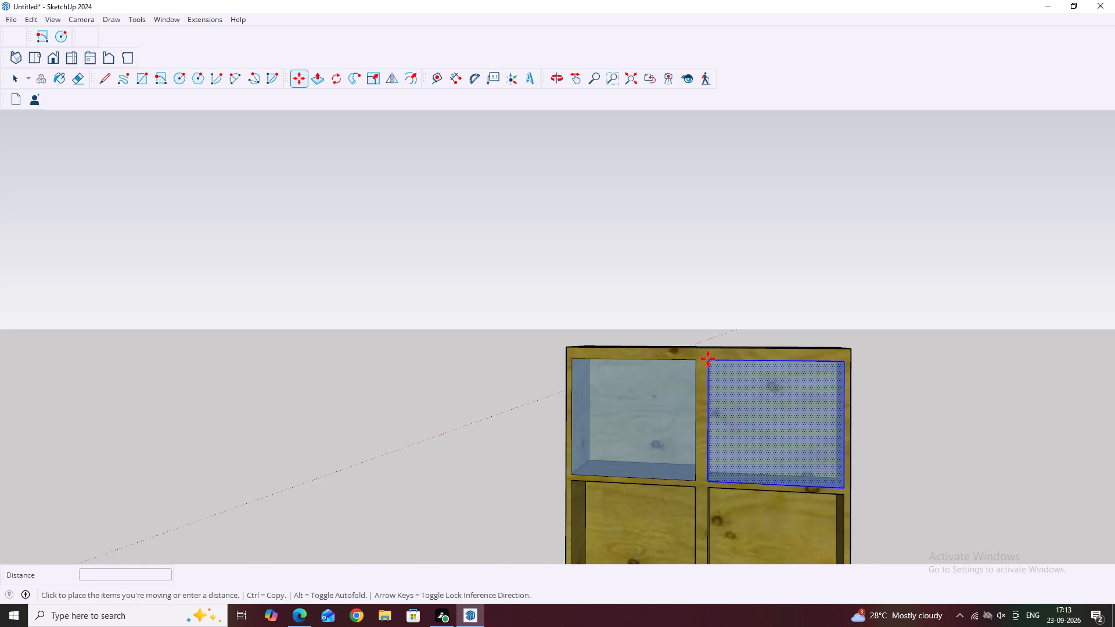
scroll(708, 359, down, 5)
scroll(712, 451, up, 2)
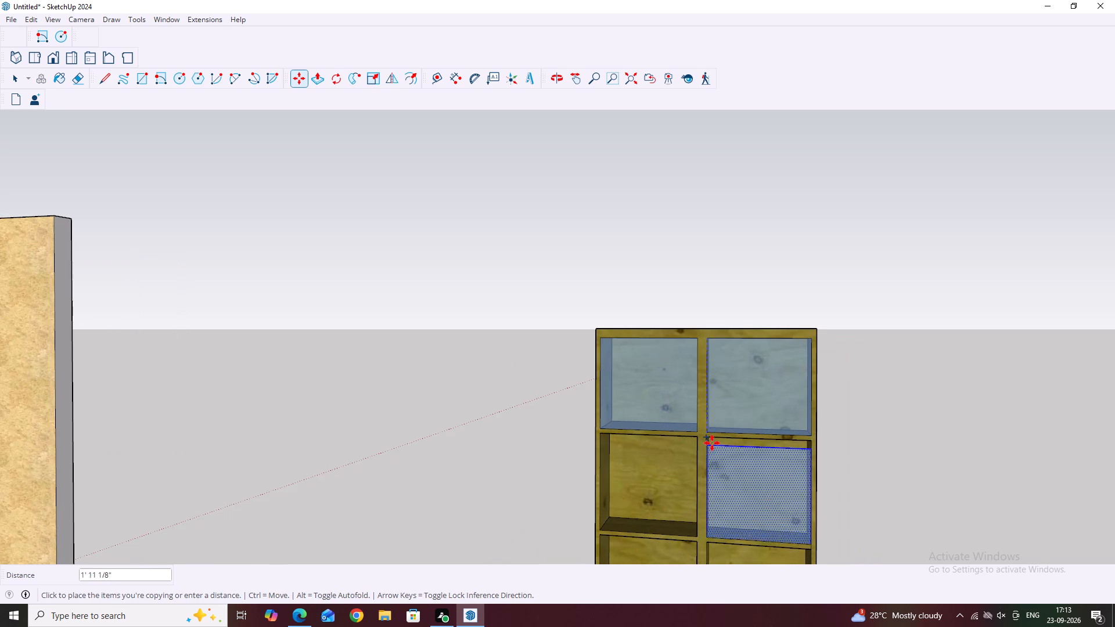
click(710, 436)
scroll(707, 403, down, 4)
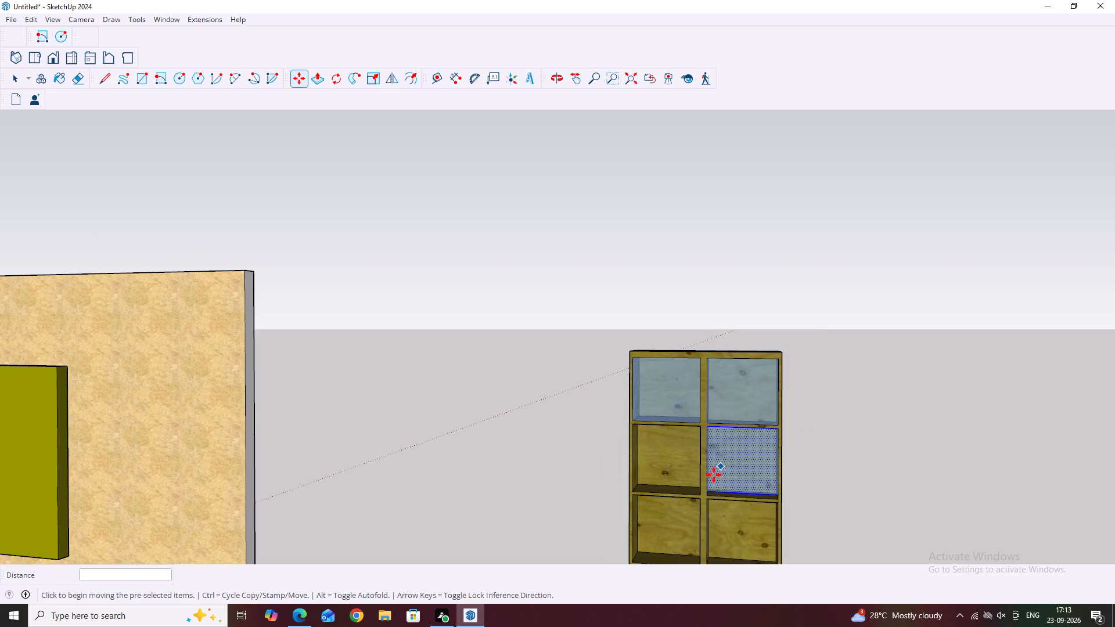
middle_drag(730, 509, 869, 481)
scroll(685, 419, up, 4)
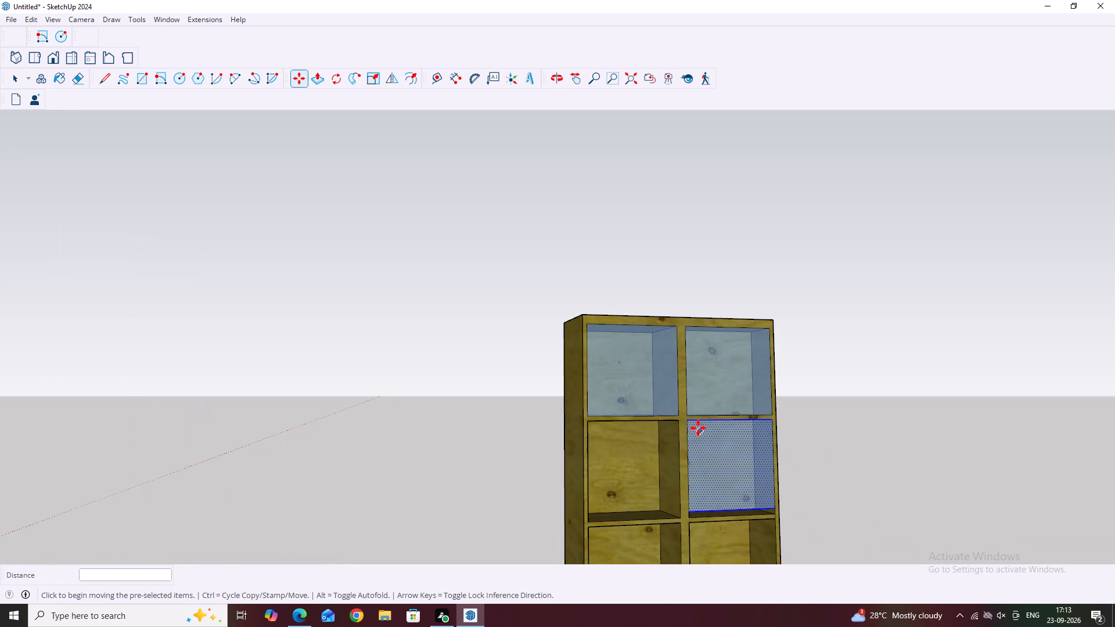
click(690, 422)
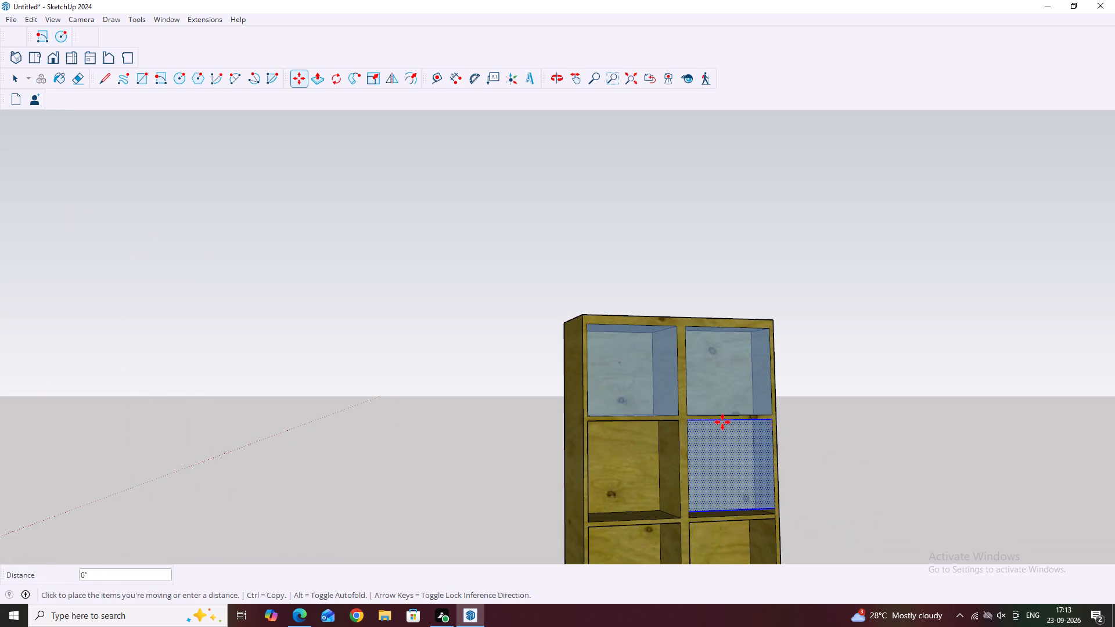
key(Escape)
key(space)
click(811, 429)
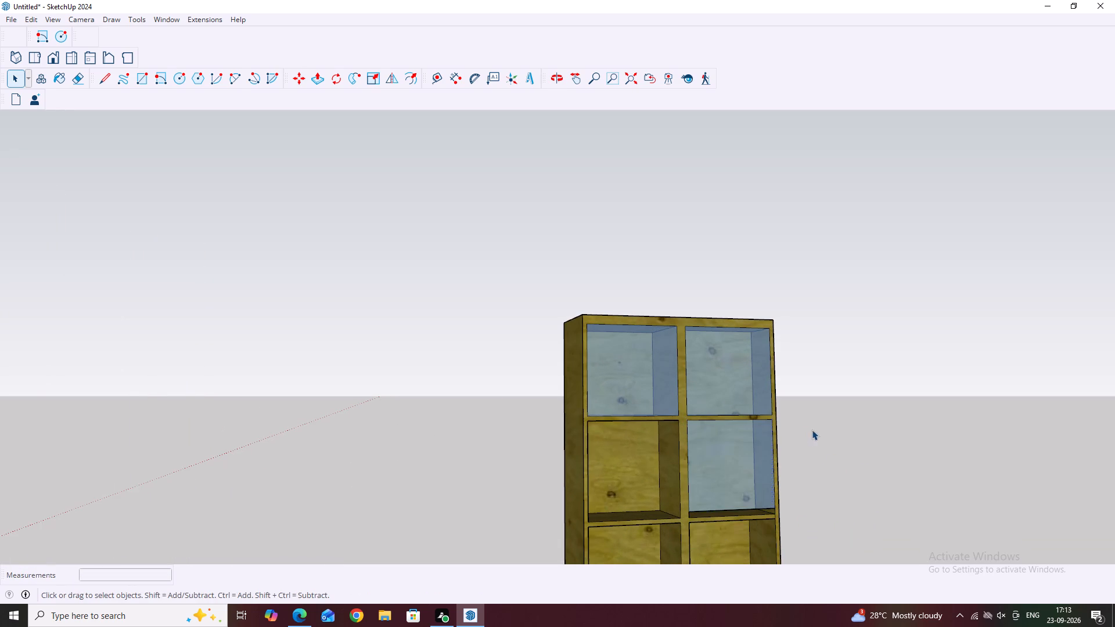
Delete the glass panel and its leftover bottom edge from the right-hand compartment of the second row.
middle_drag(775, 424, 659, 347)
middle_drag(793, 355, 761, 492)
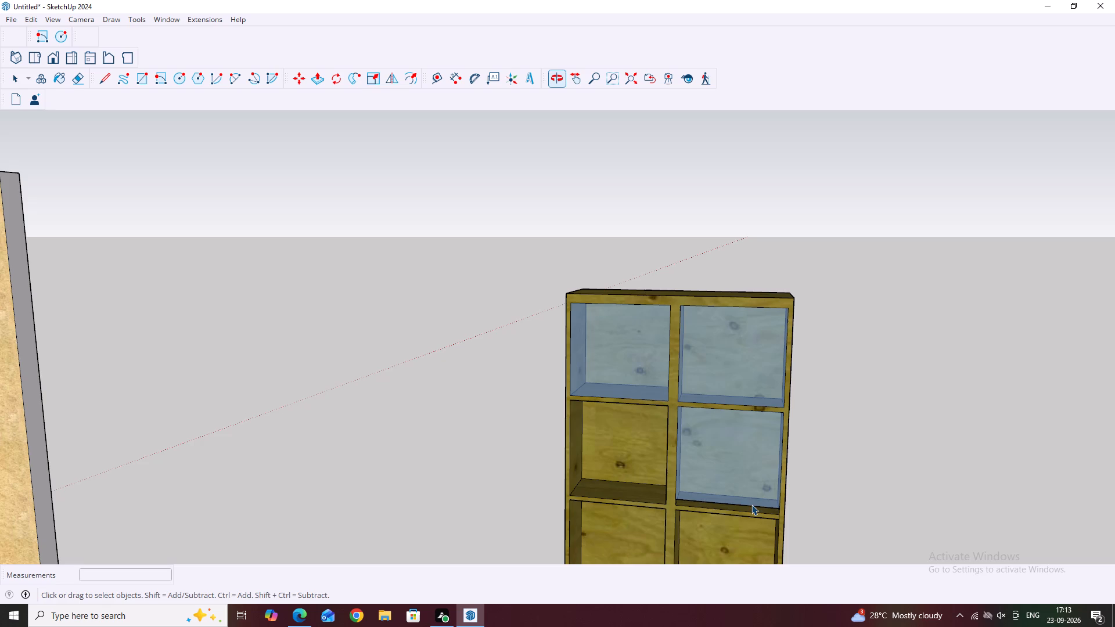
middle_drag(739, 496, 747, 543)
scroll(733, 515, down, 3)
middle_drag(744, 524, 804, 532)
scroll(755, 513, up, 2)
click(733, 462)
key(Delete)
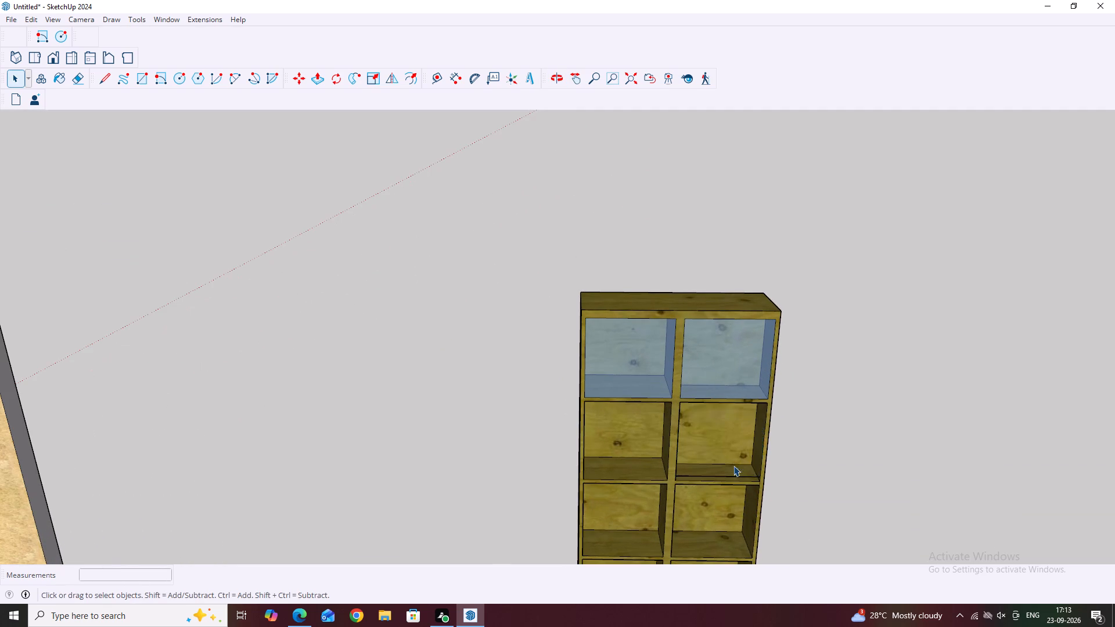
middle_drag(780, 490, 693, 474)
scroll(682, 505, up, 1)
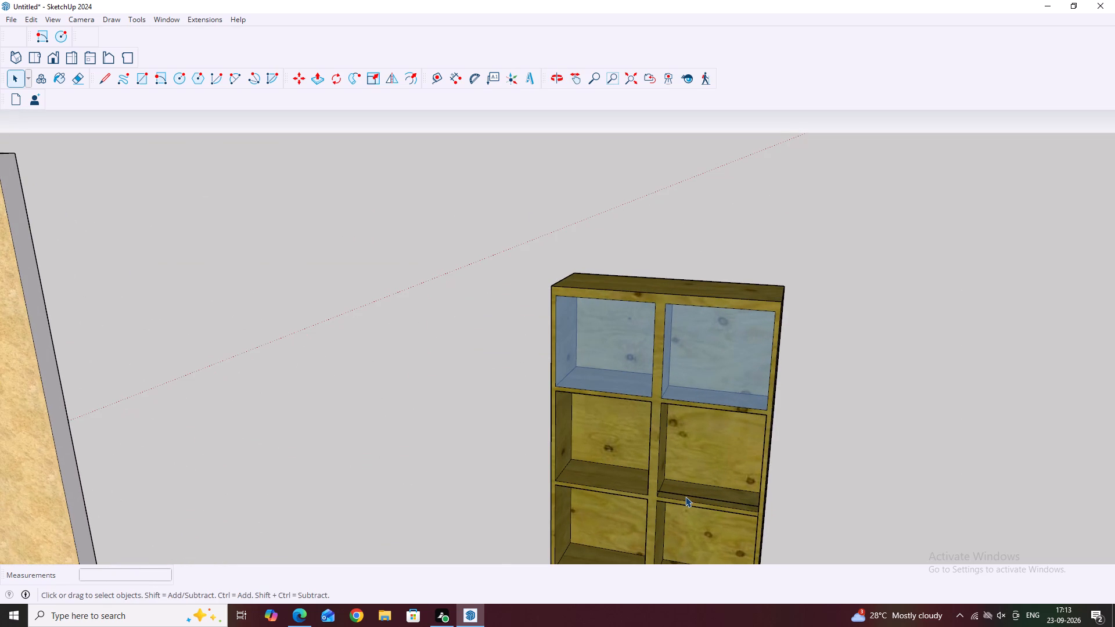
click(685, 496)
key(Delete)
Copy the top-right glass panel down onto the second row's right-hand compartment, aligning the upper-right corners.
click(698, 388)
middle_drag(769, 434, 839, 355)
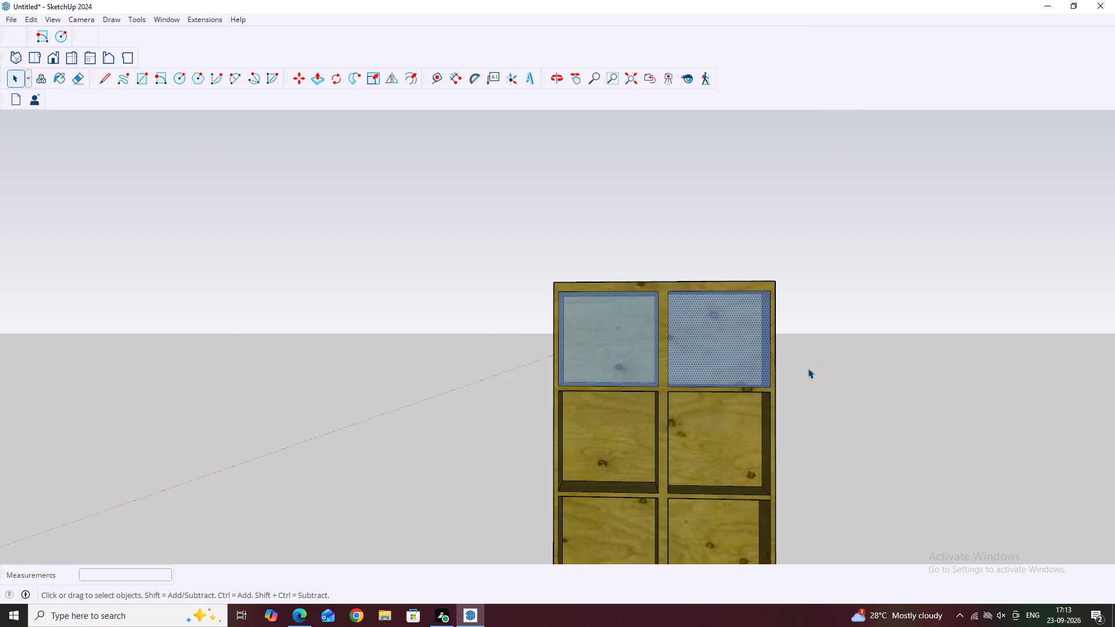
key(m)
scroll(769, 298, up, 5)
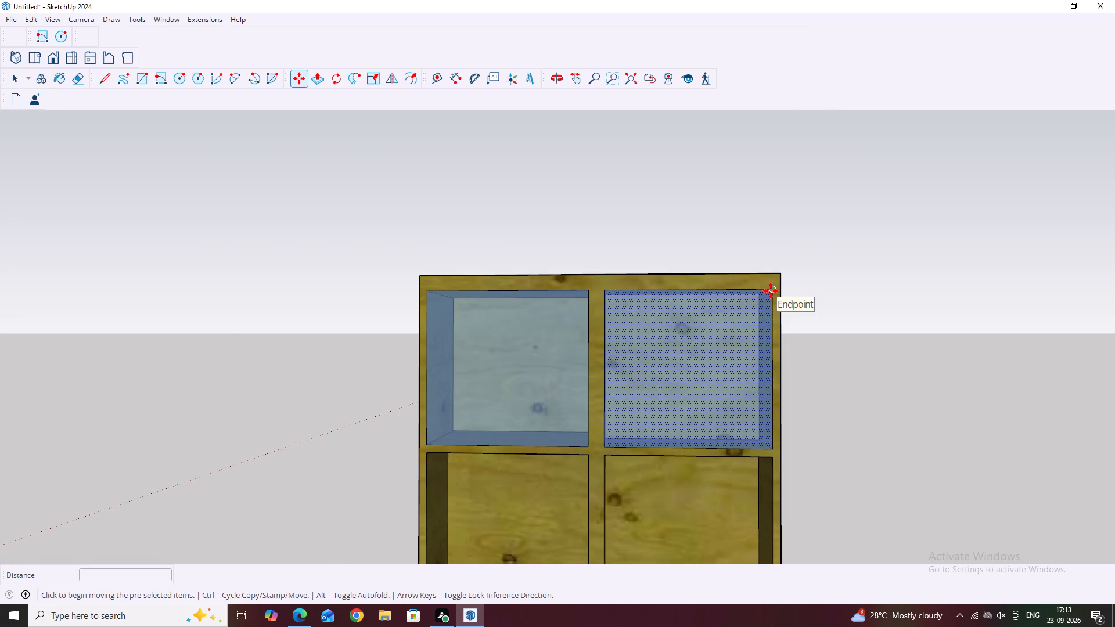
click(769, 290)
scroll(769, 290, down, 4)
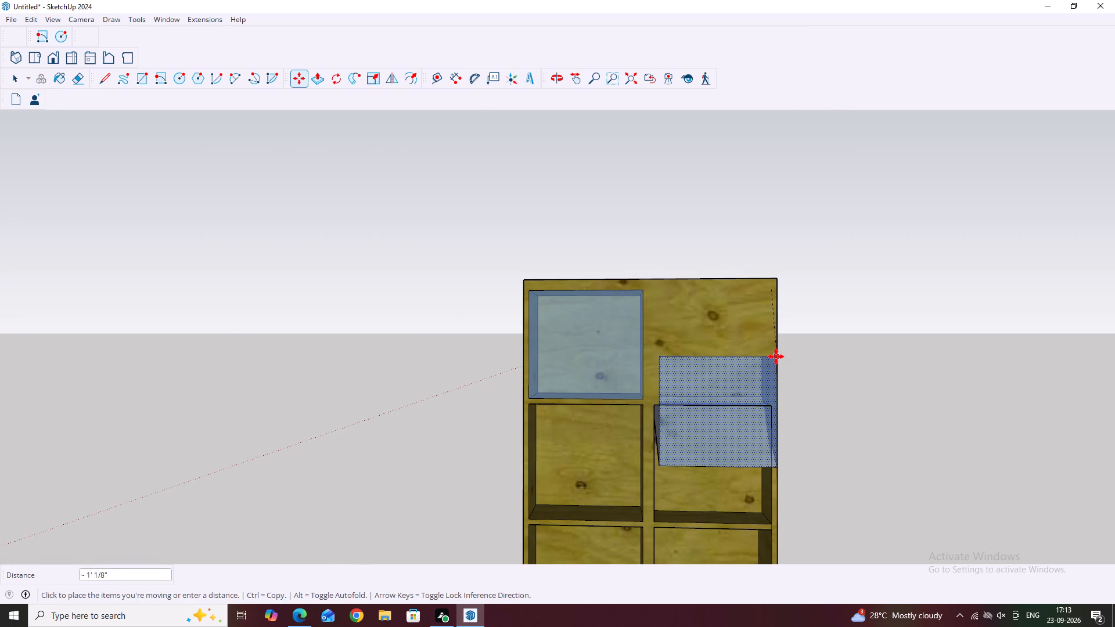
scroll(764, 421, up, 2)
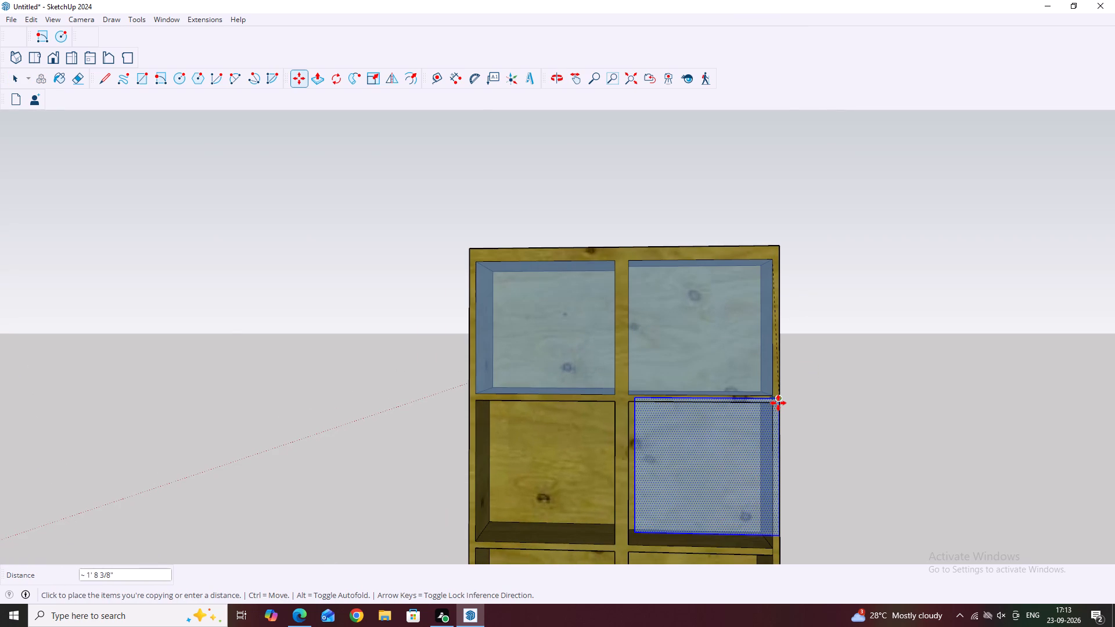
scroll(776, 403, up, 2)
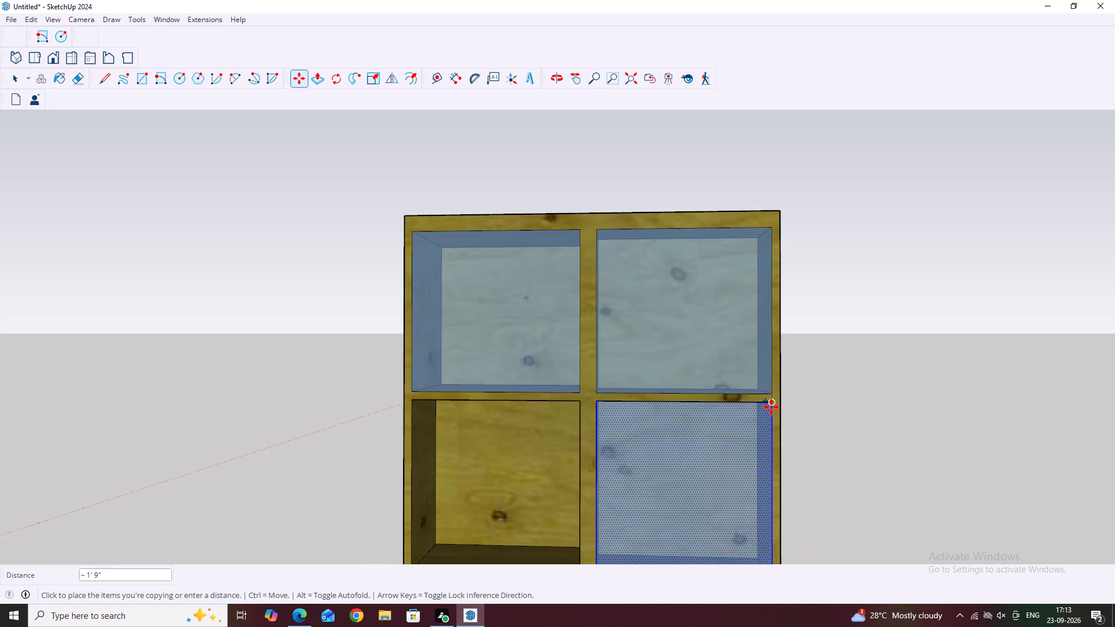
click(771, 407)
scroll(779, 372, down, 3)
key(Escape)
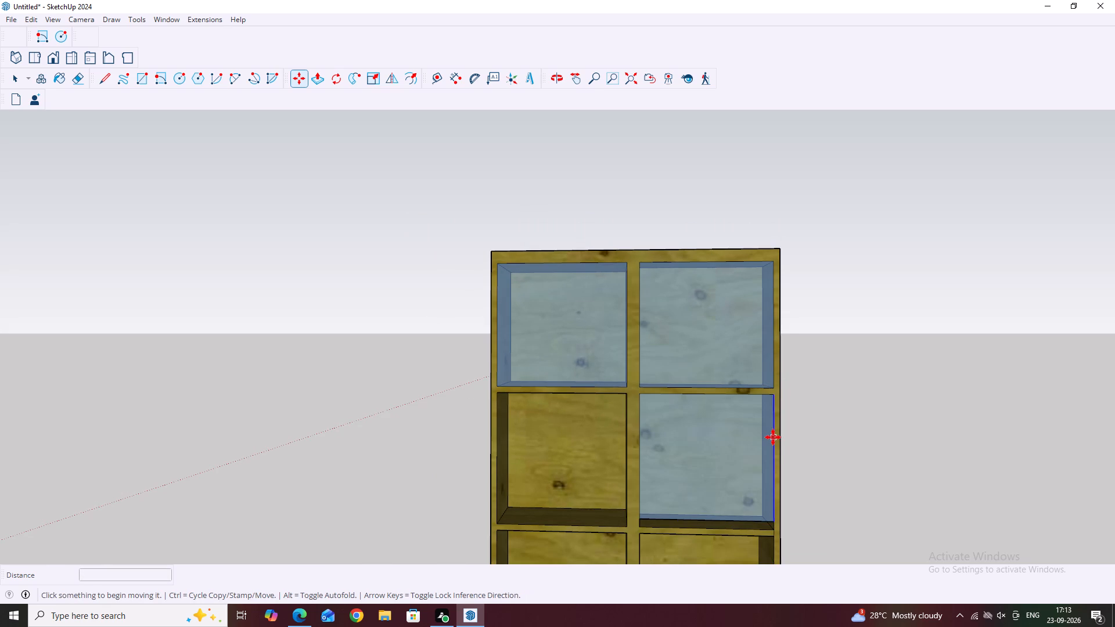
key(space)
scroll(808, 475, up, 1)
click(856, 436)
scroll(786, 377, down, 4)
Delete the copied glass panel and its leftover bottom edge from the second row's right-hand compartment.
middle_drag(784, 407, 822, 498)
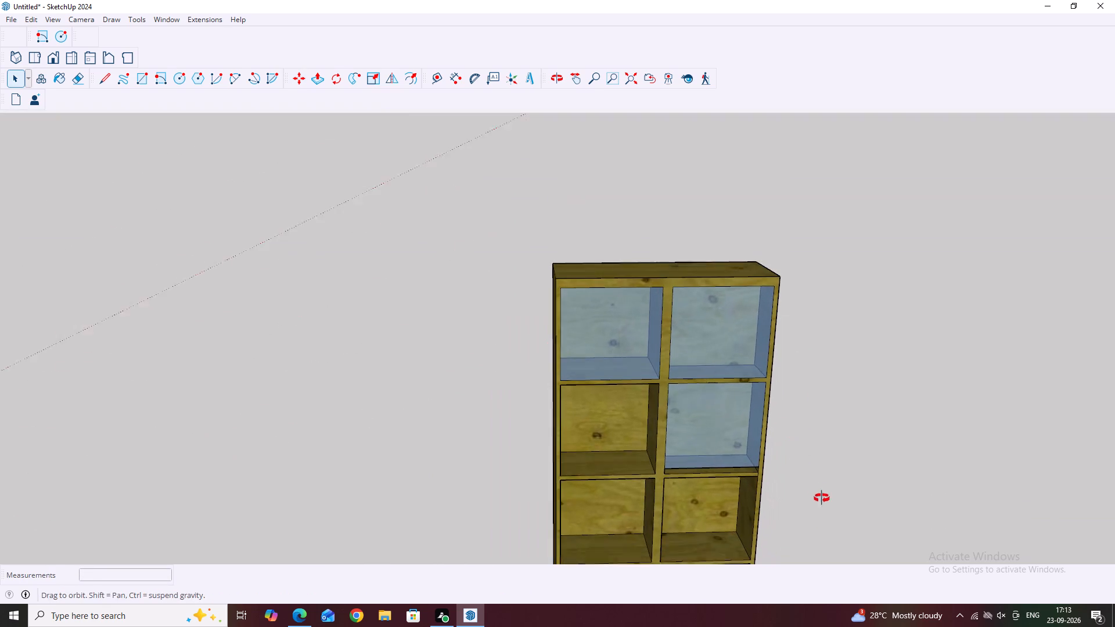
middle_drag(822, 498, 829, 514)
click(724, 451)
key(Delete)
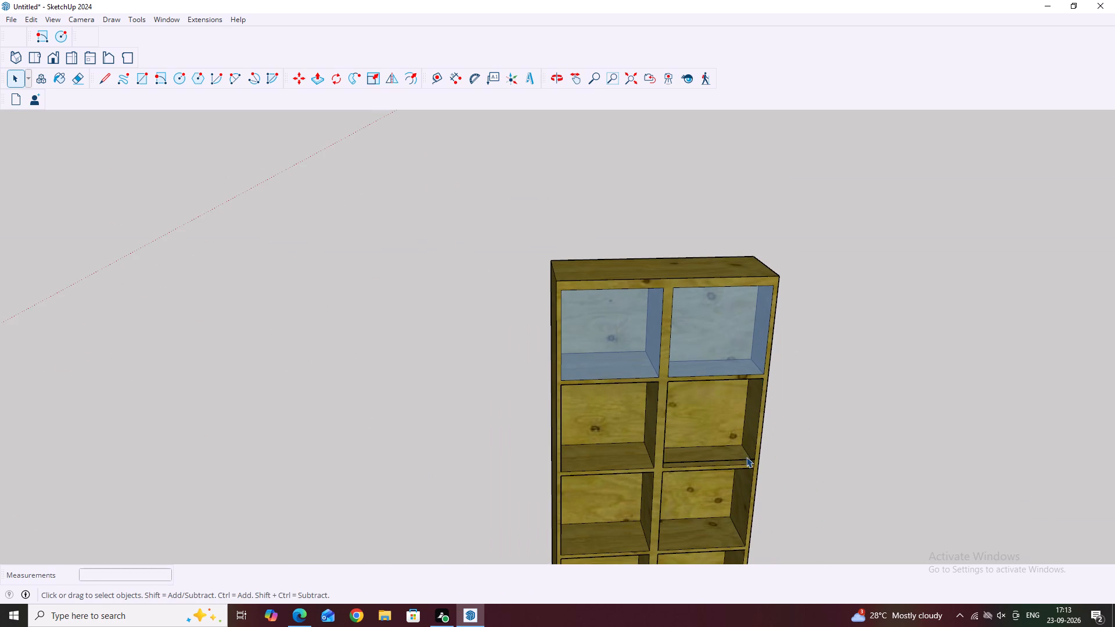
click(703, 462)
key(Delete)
Draw a rectangle about 1' 9" by 1' 9 5/16" over each of the second row's two compartment openings.
middle_drag(775, 479, 559, 260)
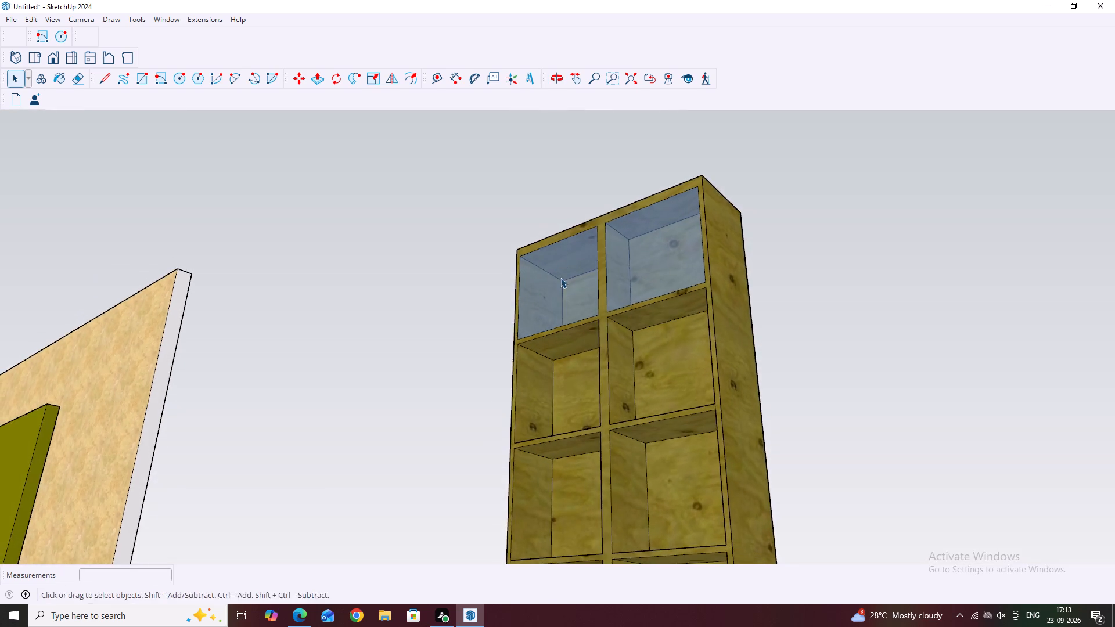
middle_drag(663, 441, 763, 546)
scroll(763, 546, down, 1)
key(r)
scroll(537, 443, up, 2)
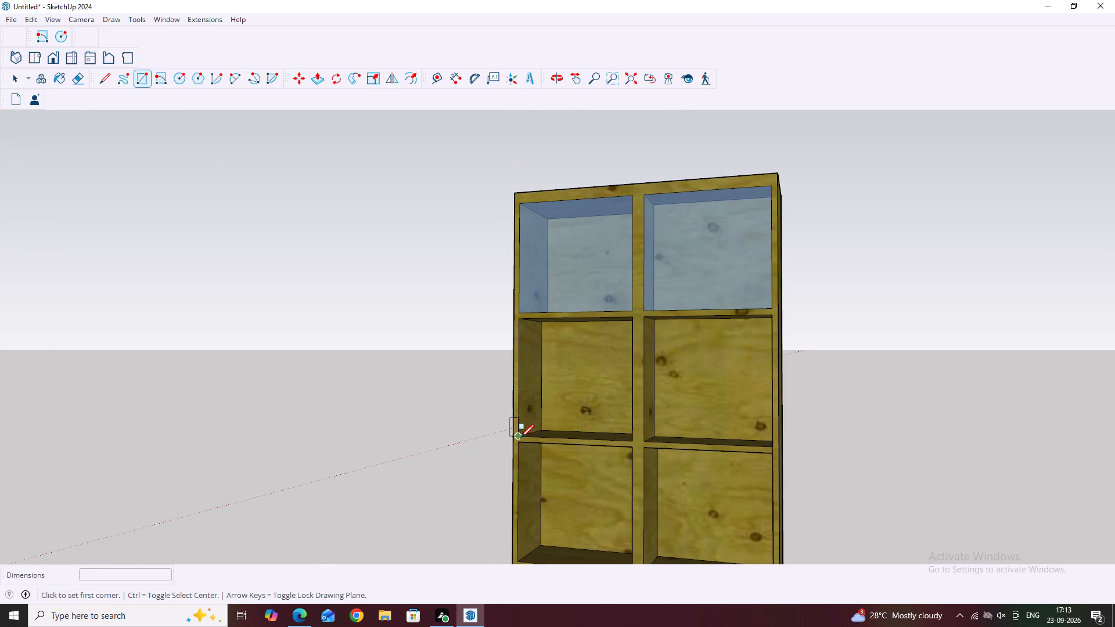
click(520, 438)
click(630, 317)
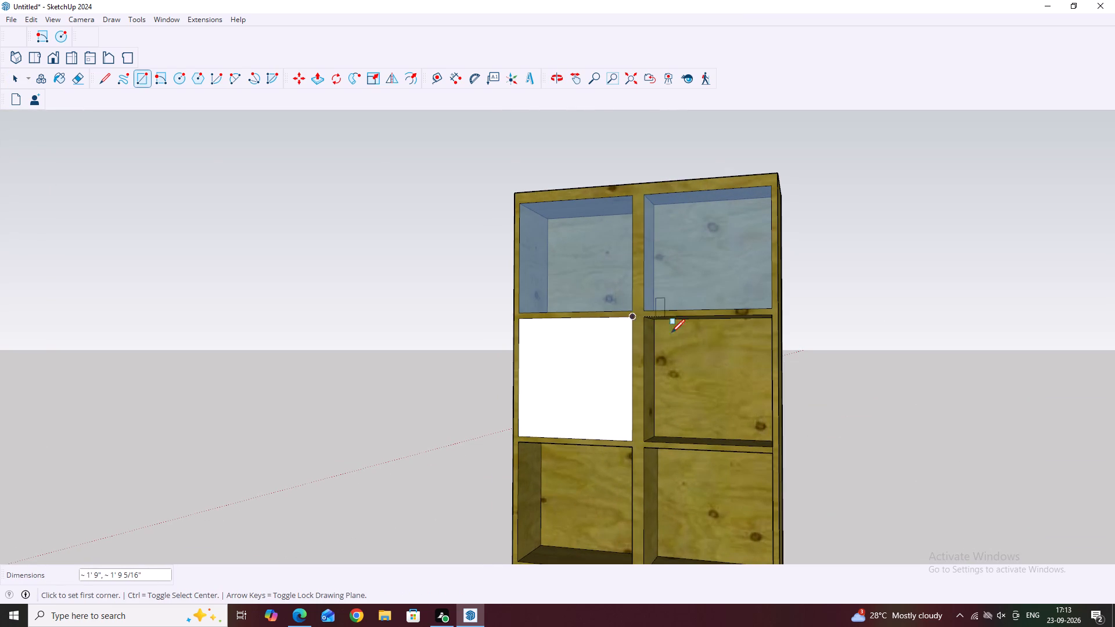
key(space)
key(space)
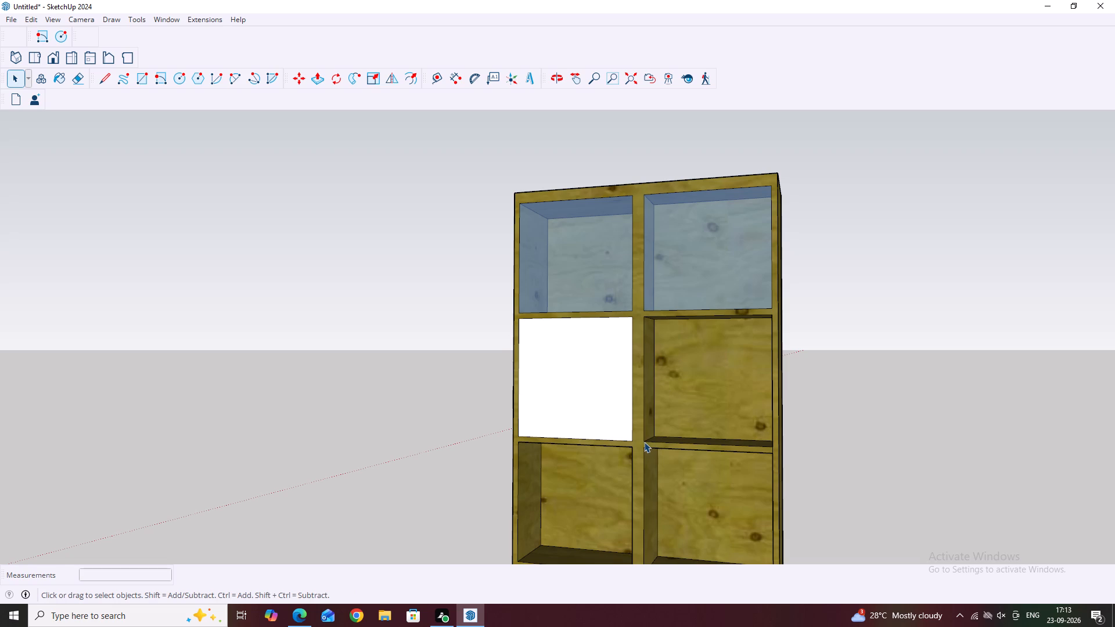
key(r)
click(648, 441)
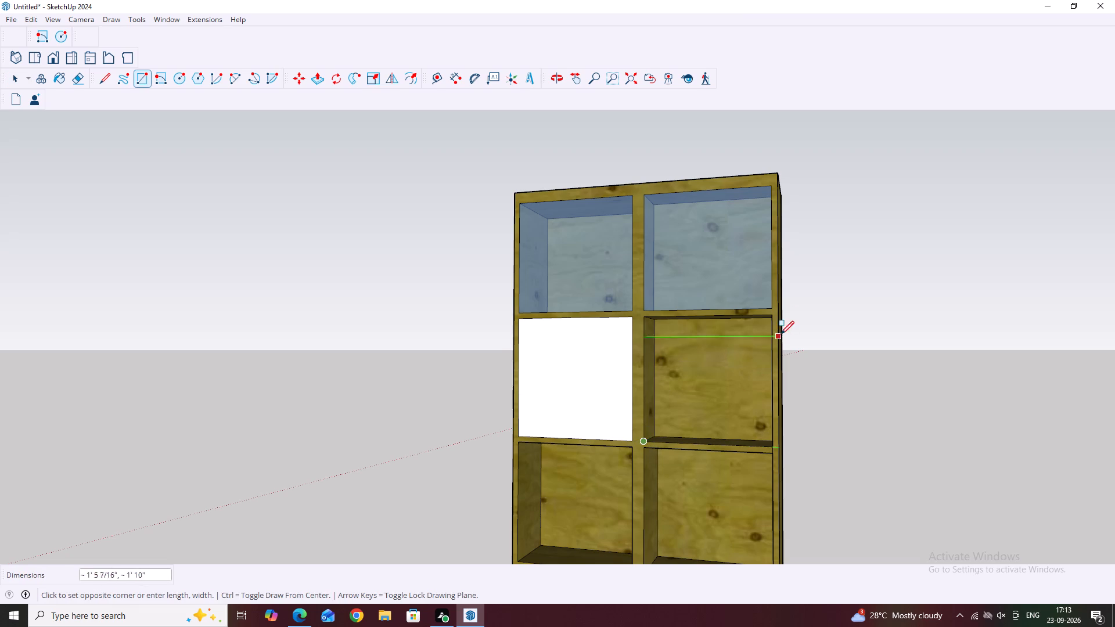
click(770, 319)
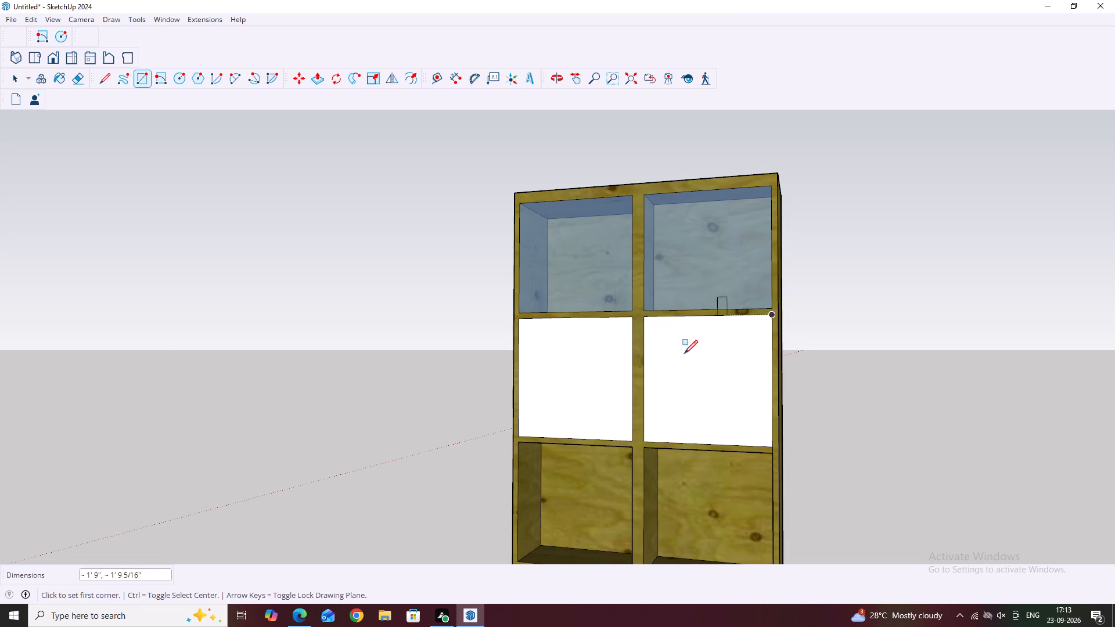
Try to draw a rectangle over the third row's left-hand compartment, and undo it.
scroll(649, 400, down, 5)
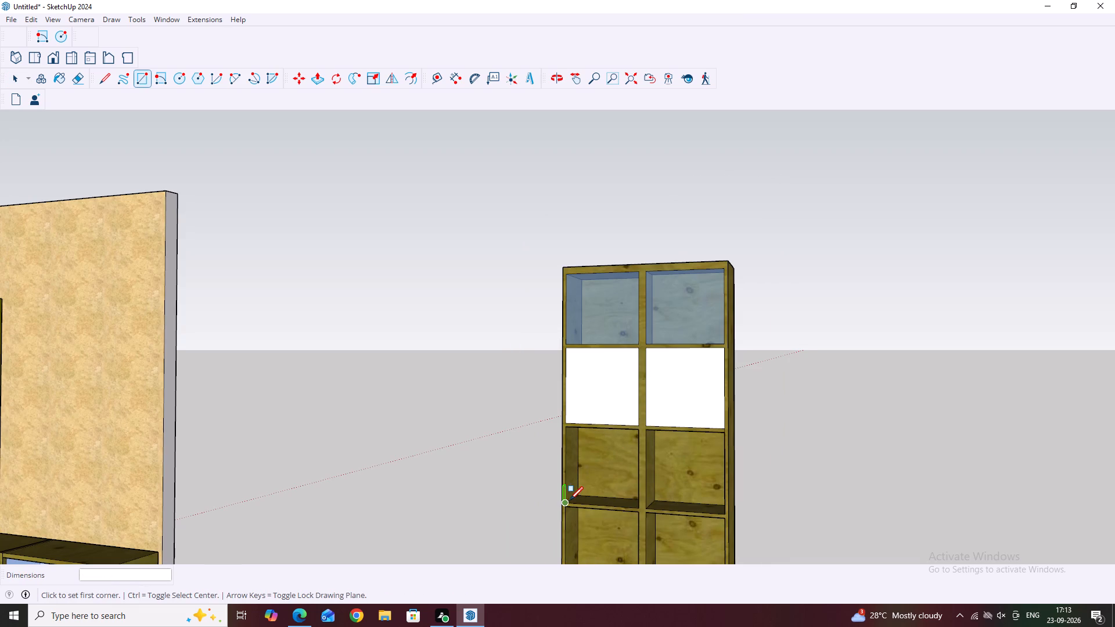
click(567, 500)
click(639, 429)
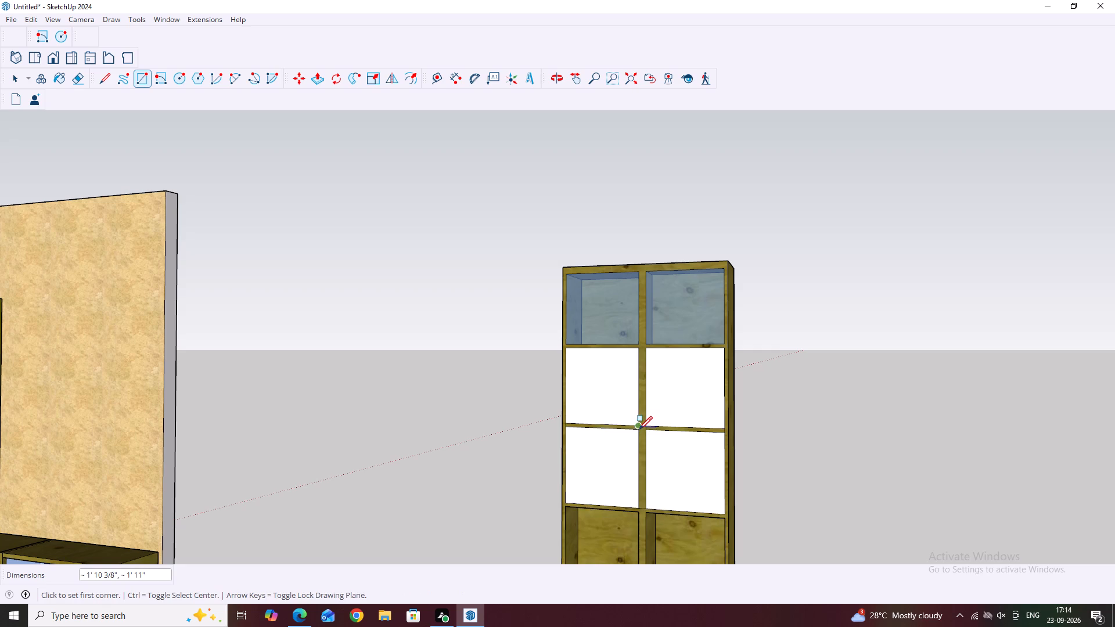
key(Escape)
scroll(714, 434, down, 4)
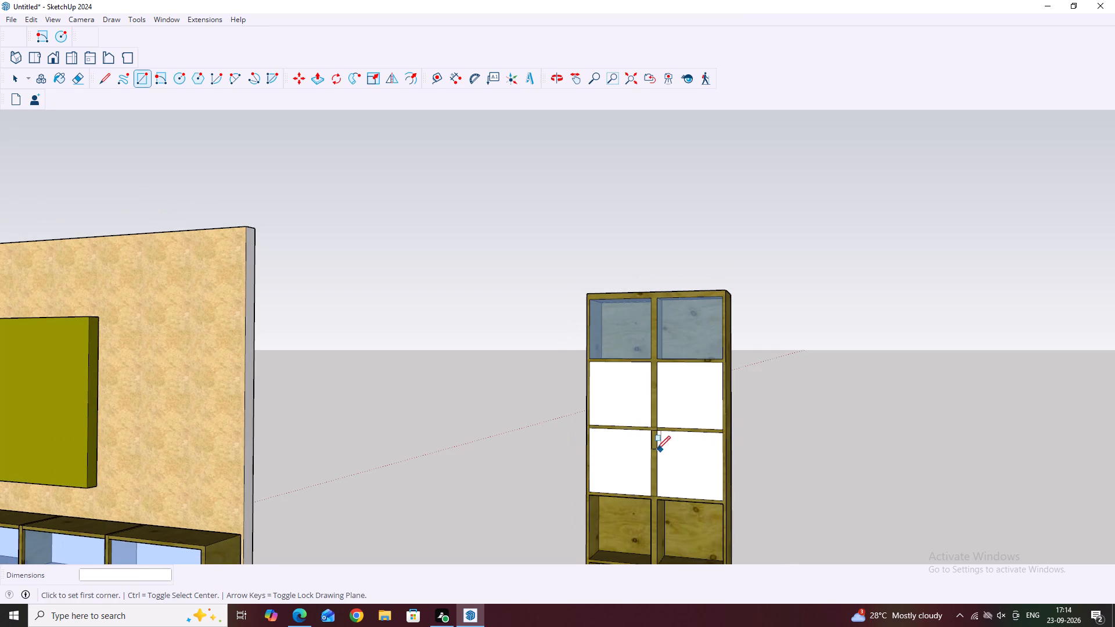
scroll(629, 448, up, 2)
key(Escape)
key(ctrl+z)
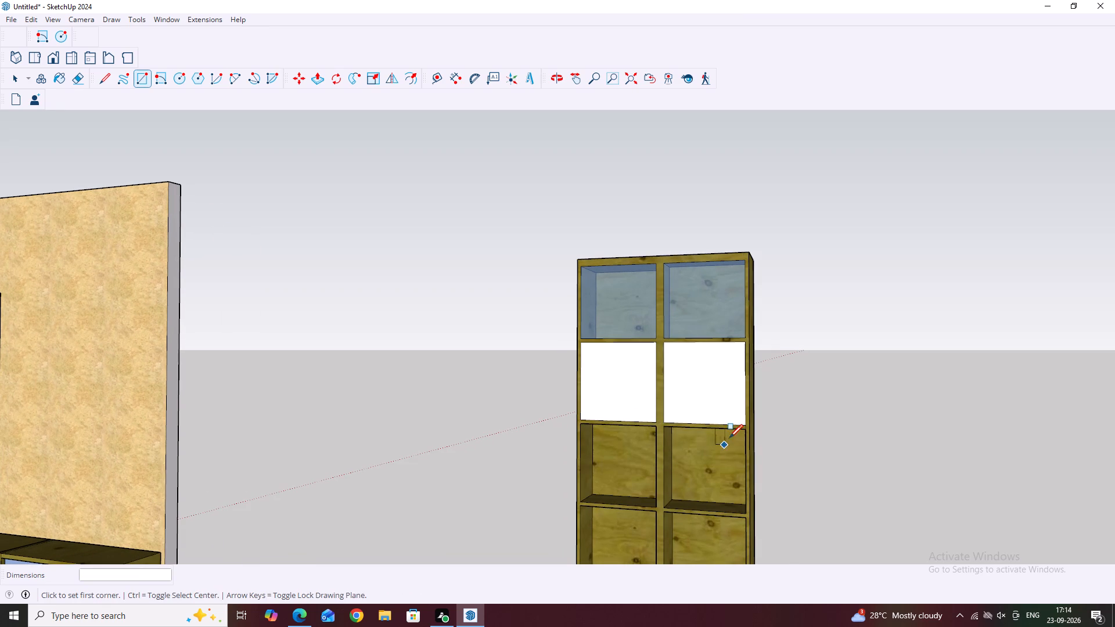
Draw corner-to-corner rectangles over the left-hand and right-hand compartment openings of the third row.
scroll(592, 504, up, 2)
click(579, 499)
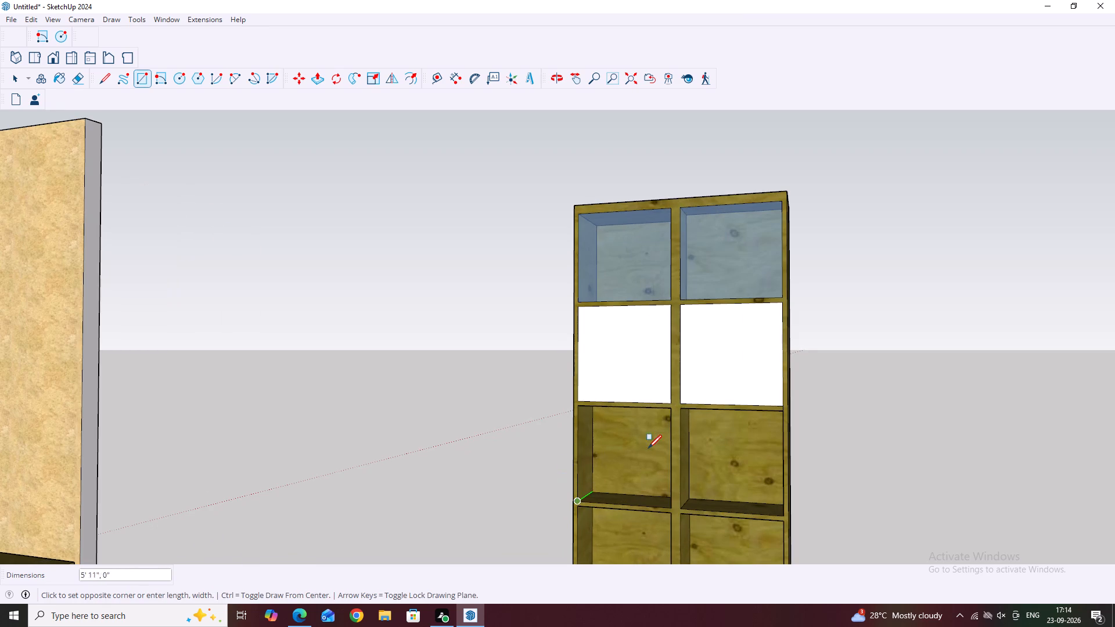
click(672, 408)
scroll(675, 415, down, 3)
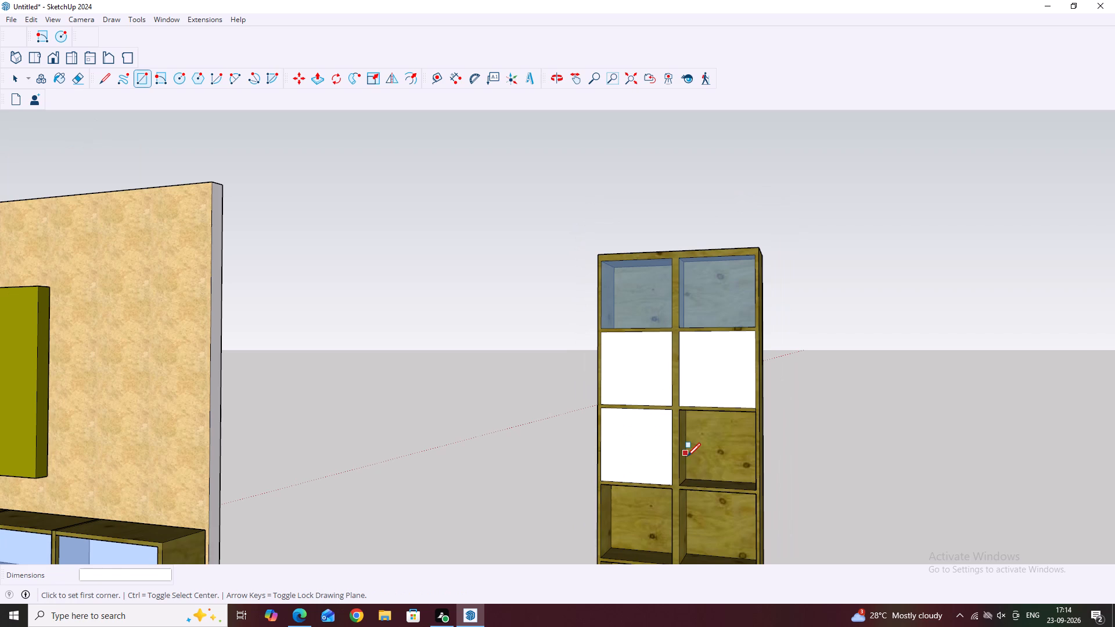
click(681, 486)
scroll(757, 420, up, 2)
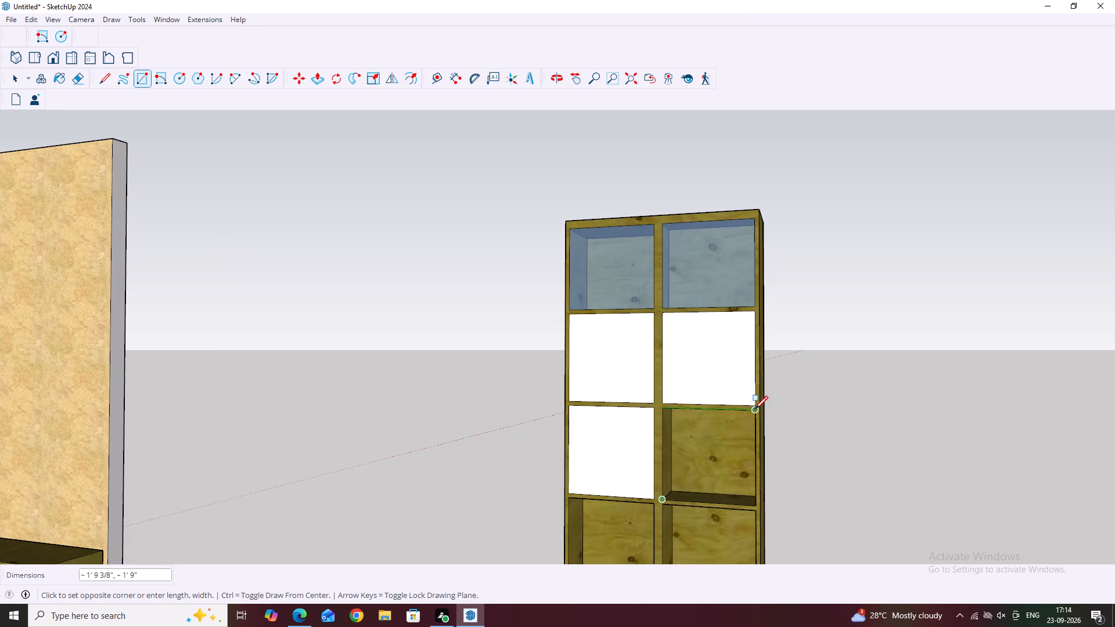
click(754, 409)
Draw a rectangle about 1' 9" by 1' 9 3/8" over each of the fourth row's two compartment openings.
scroll(749, 380, down, 5)
scroll(688, 498, down, 6)
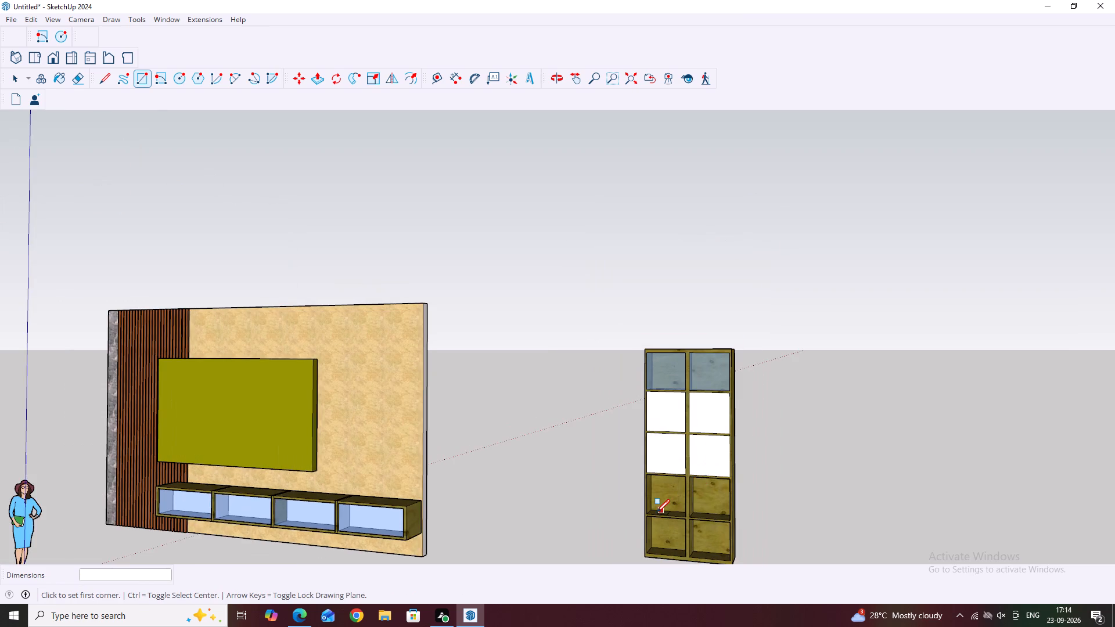
scroll(656, 513, up, 9)
click(647, 513)
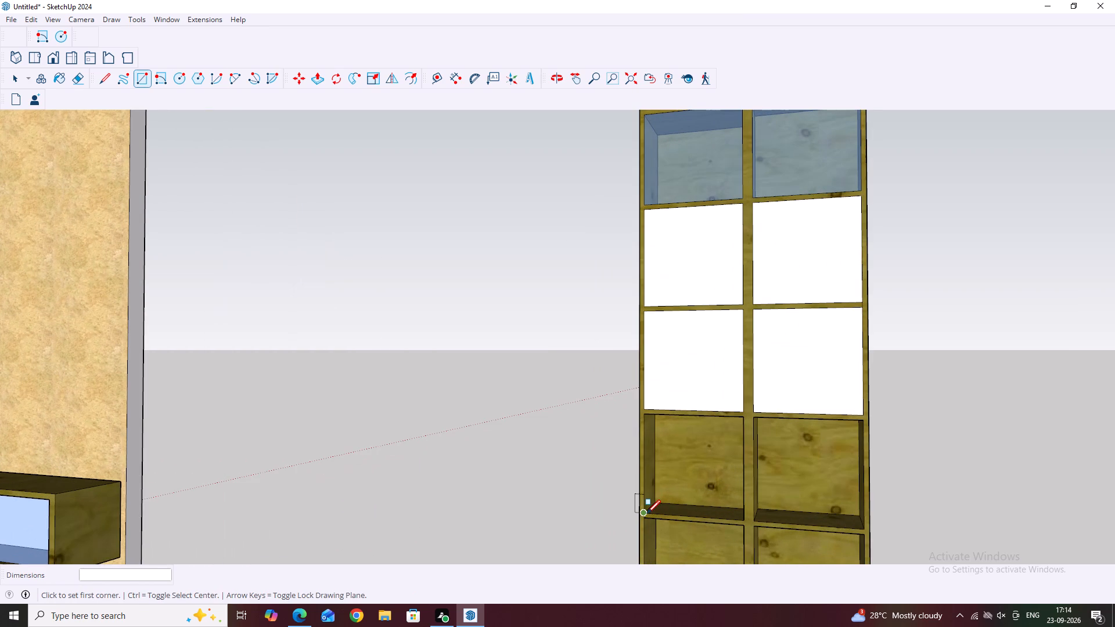
click(740, 420)
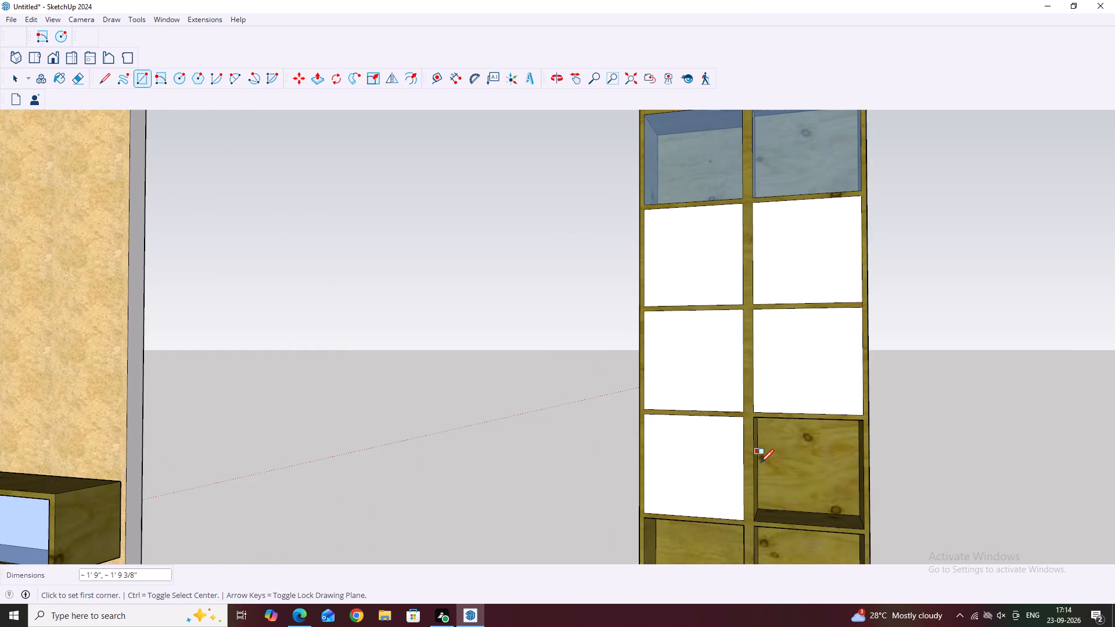
click(756, 521)
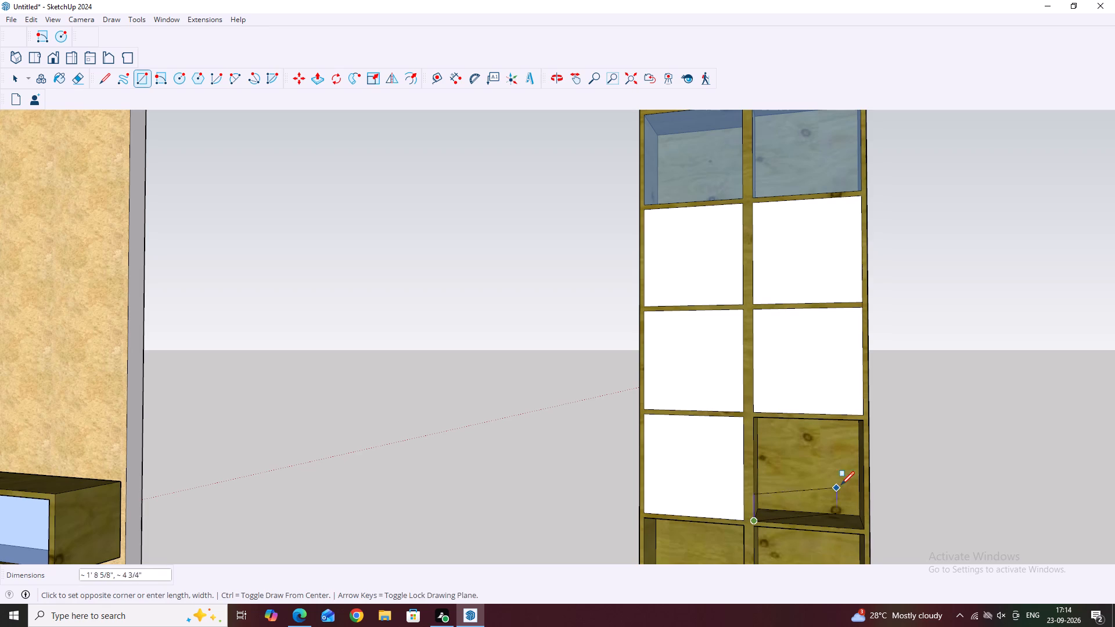
click(861, 421)
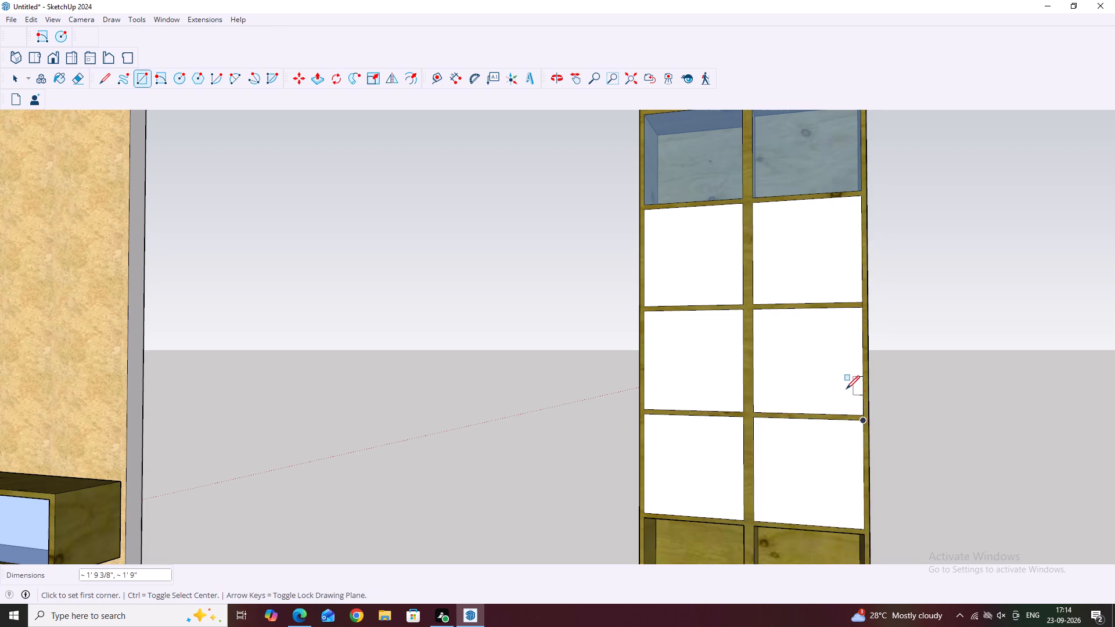
Draw corner-to-corner rectangles over the left-hand and right-hand compartment openings of the bottom row.
scroll(844, 388, down, 5)
scroll(728, 530, down, 5)
scroll(724, 548, up, 5)
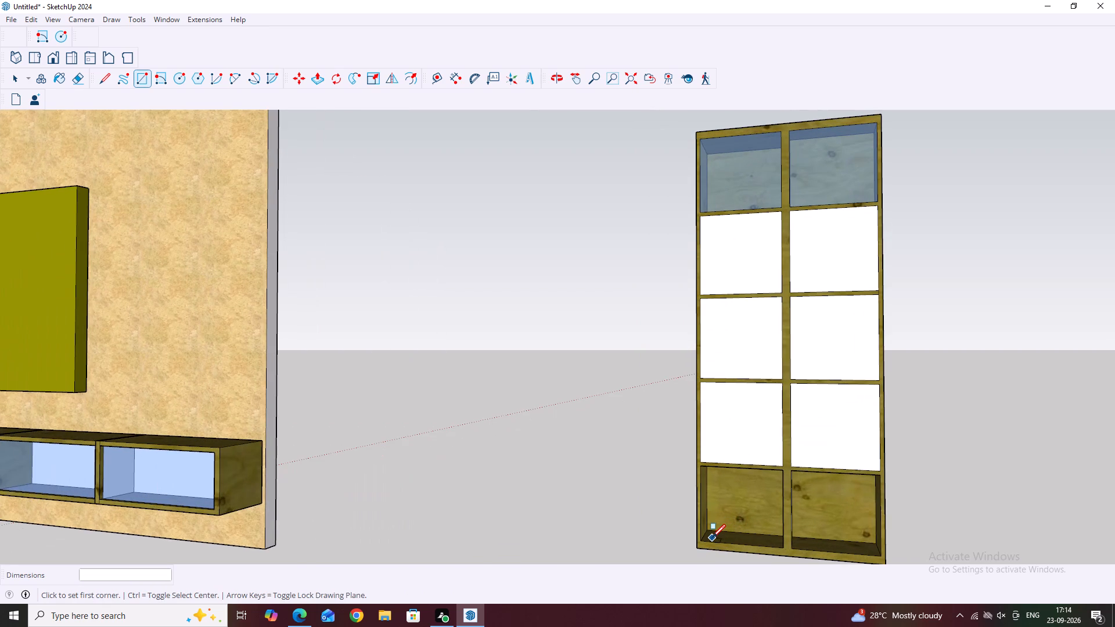
click(704, 539)
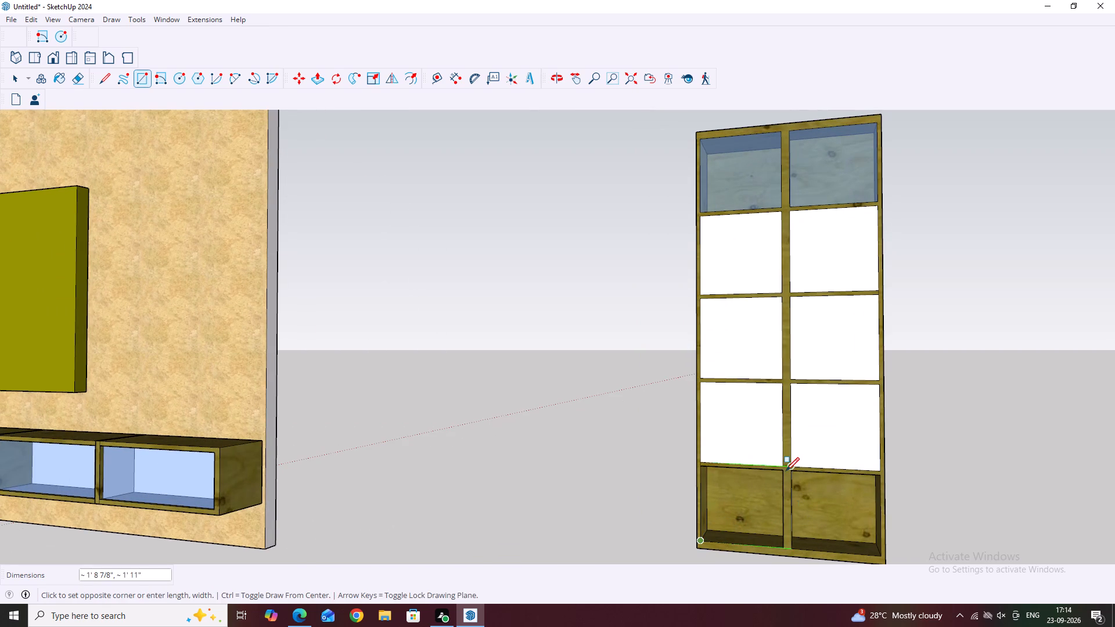
click(781, 472)
scroll(793, 472, down, 1)
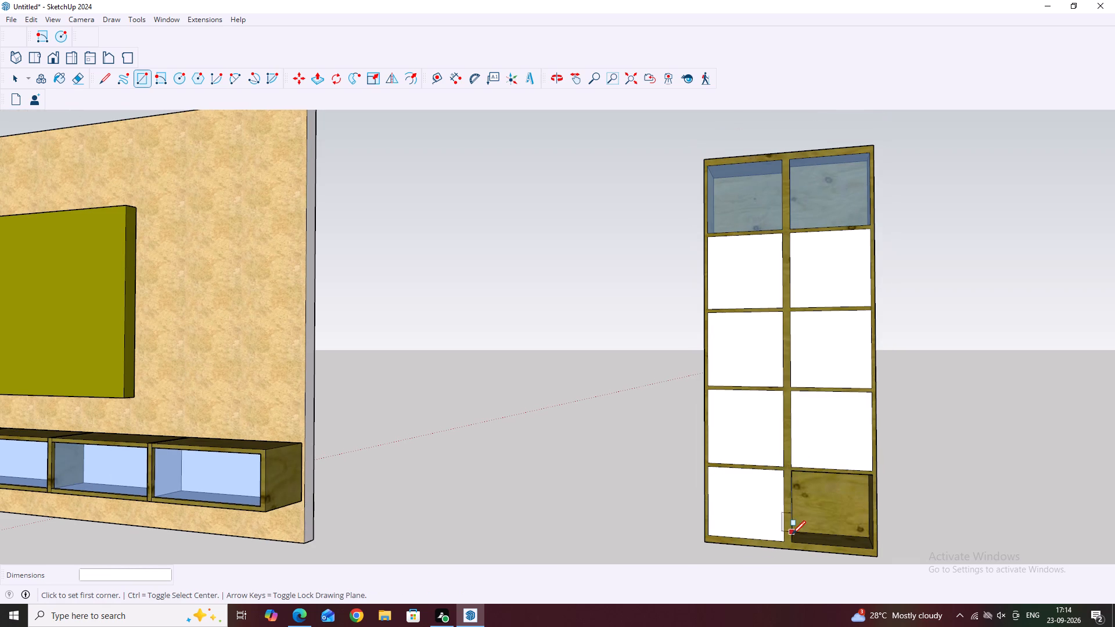
click(792, 541)
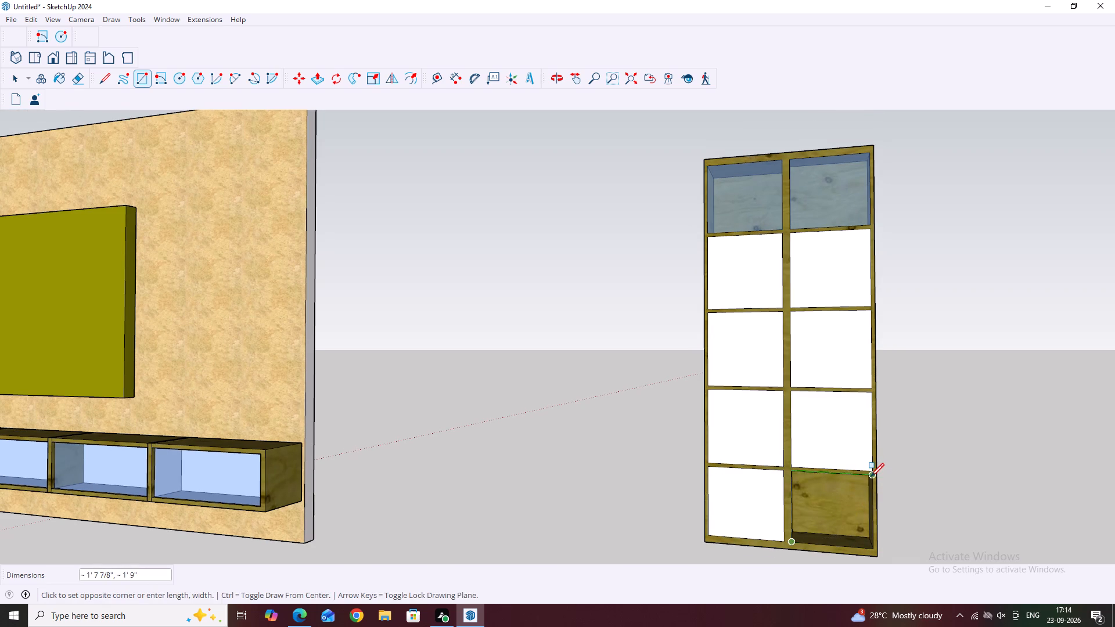
click(871, 477)
key(Escape)
key(space)
Paint the eight blank front panels in the cabinet's lower four rows with Translucent Glass Blue.
scroll(652, 420, down, 5)
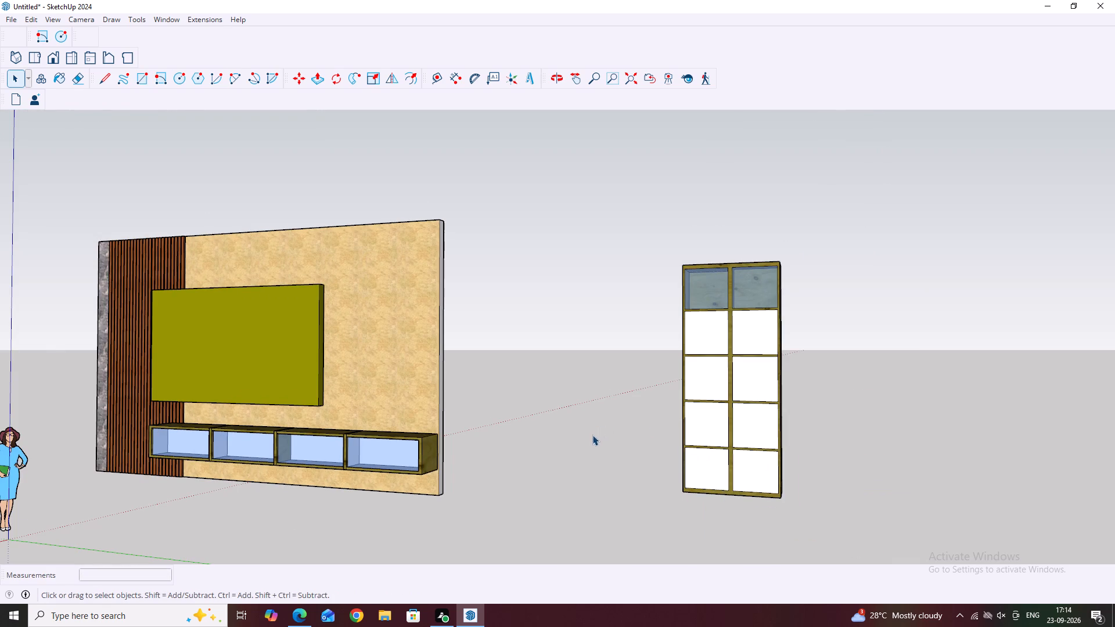
key(b)
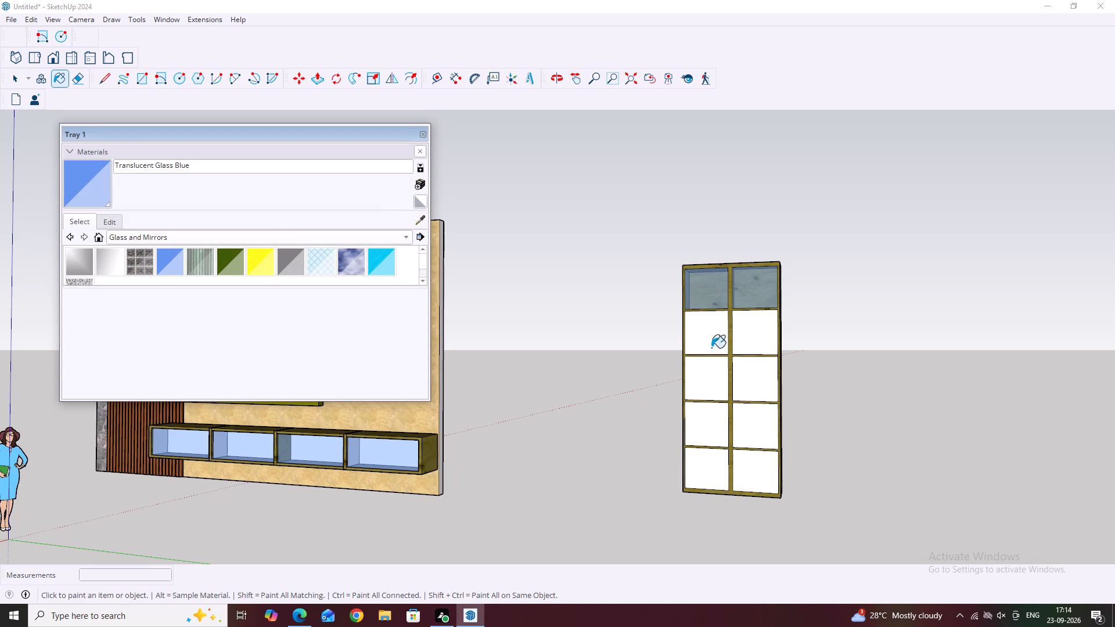
click(712, 342)
click(750, 336)
click(758, 380)
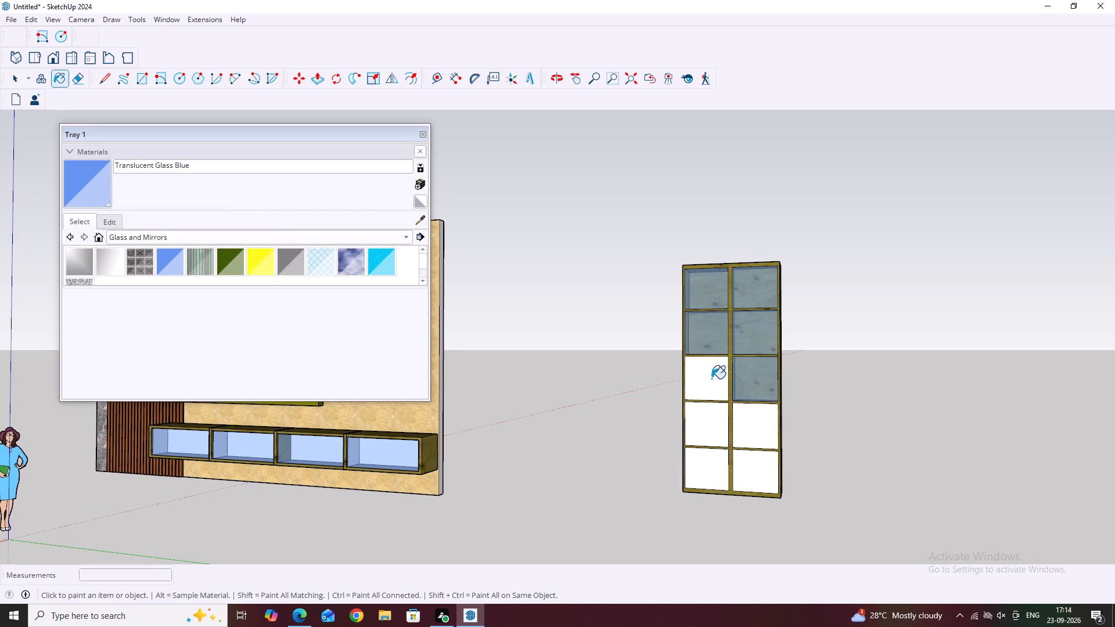
click(711, 379)
click(708, 421)
click(755, 423)
click(708, 464)
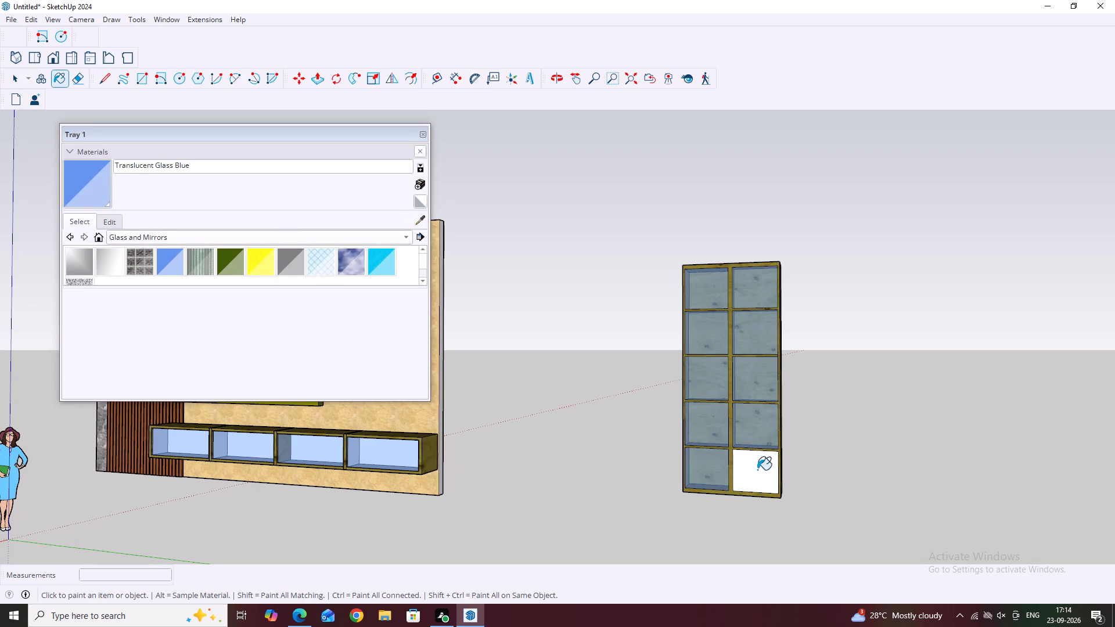
click(762, 469)
key(Escape)
key(Escape)
key(space)
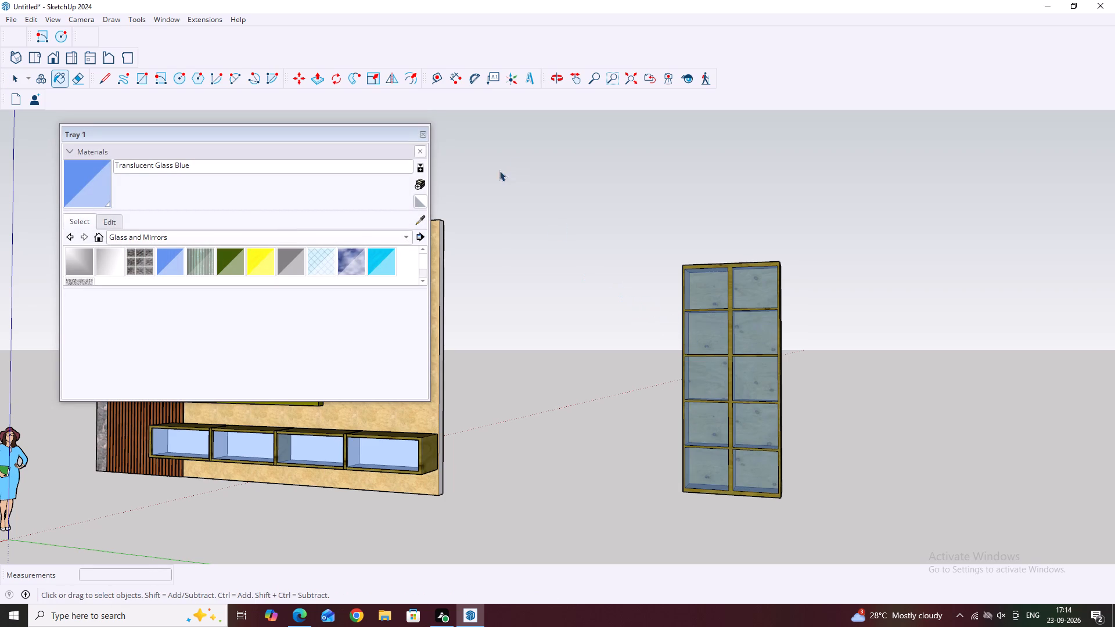
click(423, 135)
Examine the glass-fronted cabinet and the TV wall together from several angles.
scroll(778, 325, down, 2)
middle_drag(693, 362, 747, 408)
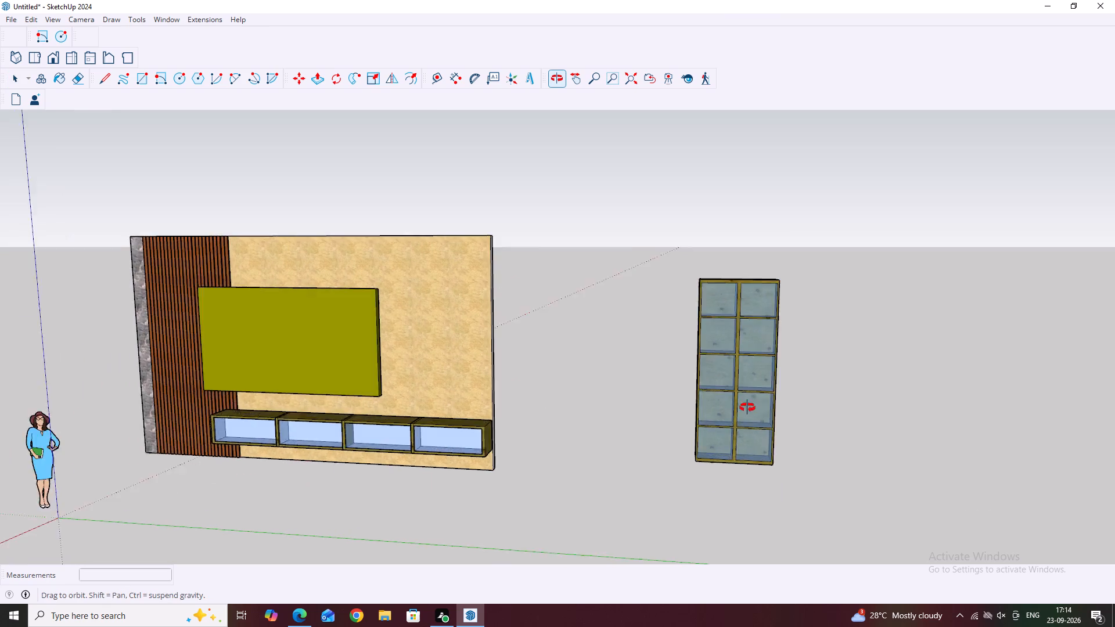
middle_drag(747, 408, 820, 387)
middle_drag(850, 338, 829, 336)
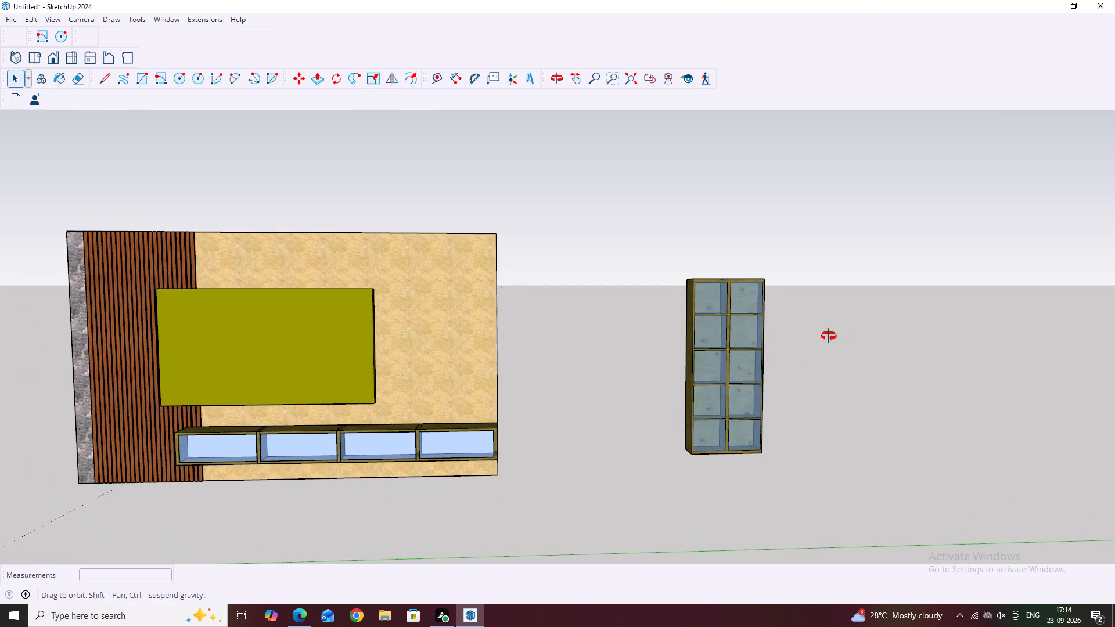
middle_drag(829, 336, 804, 326)
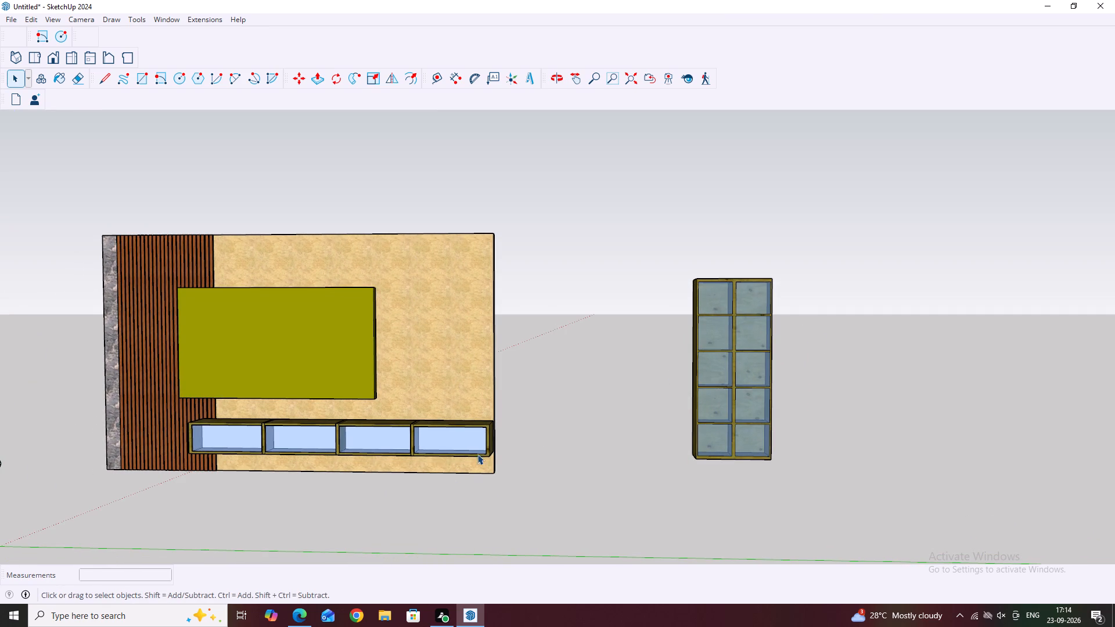
scroll(463, 442, up, 2)
middle_drag(926, 344, 865, 296)
scroll(918, 338, up, 1)
scroll(865, 296, down, 2)
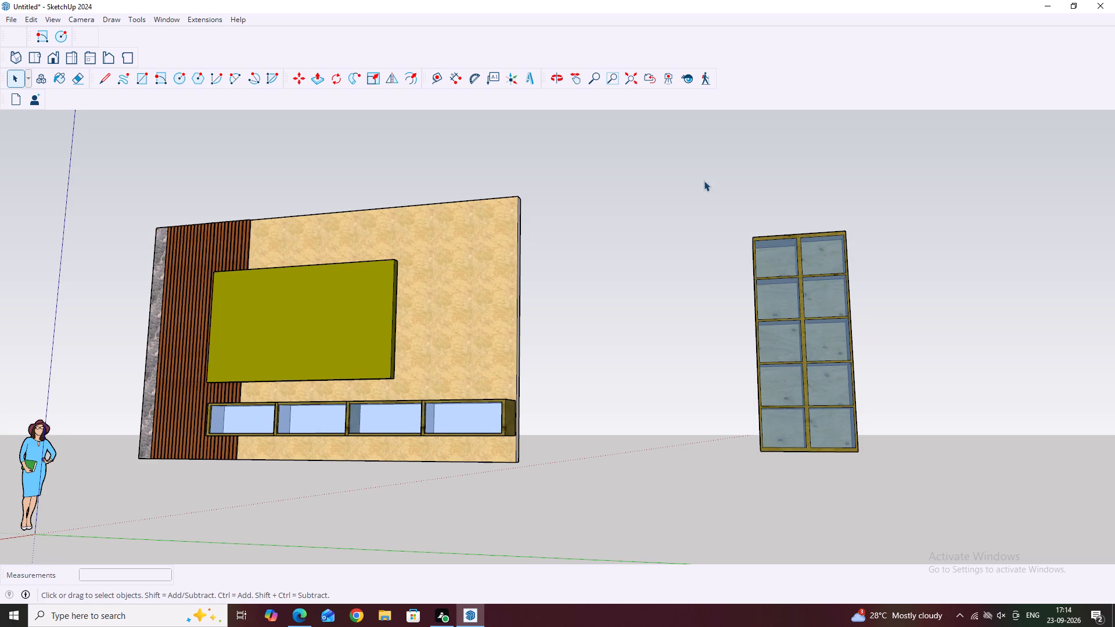
Move the whole shelving cabinet about 14' 7 3/4" onto the top rear corner of the TV unit's right-hand end box.
drag(704, 181, 891, 498)
drag(722, 171, 925, 514)
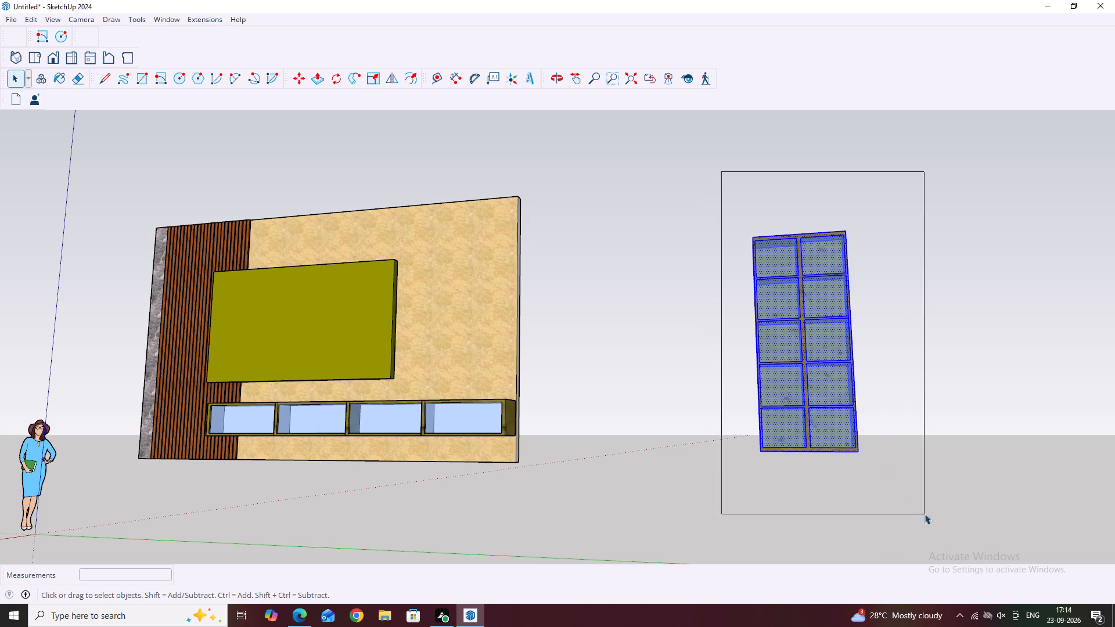
drag(925, 514, 922, 505)
middle_drag(749, 303, 831, 467)
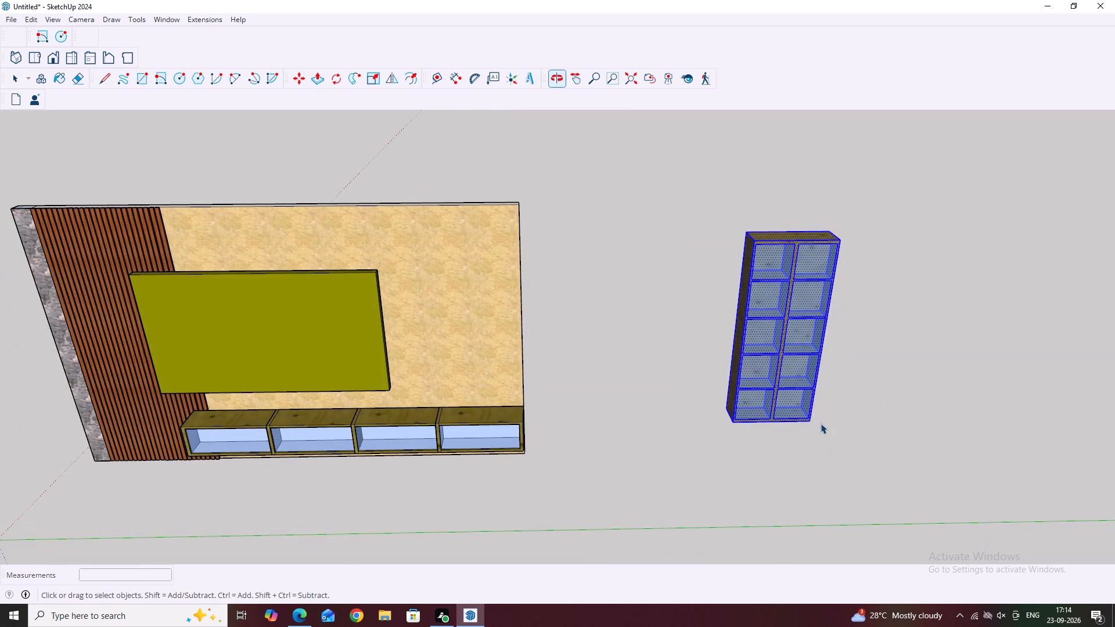
scroll(822, 322, down, 1)
middle_drag(822, 325, 828, 348)
key(m)
middle_drag(876, 405, 709, 348)
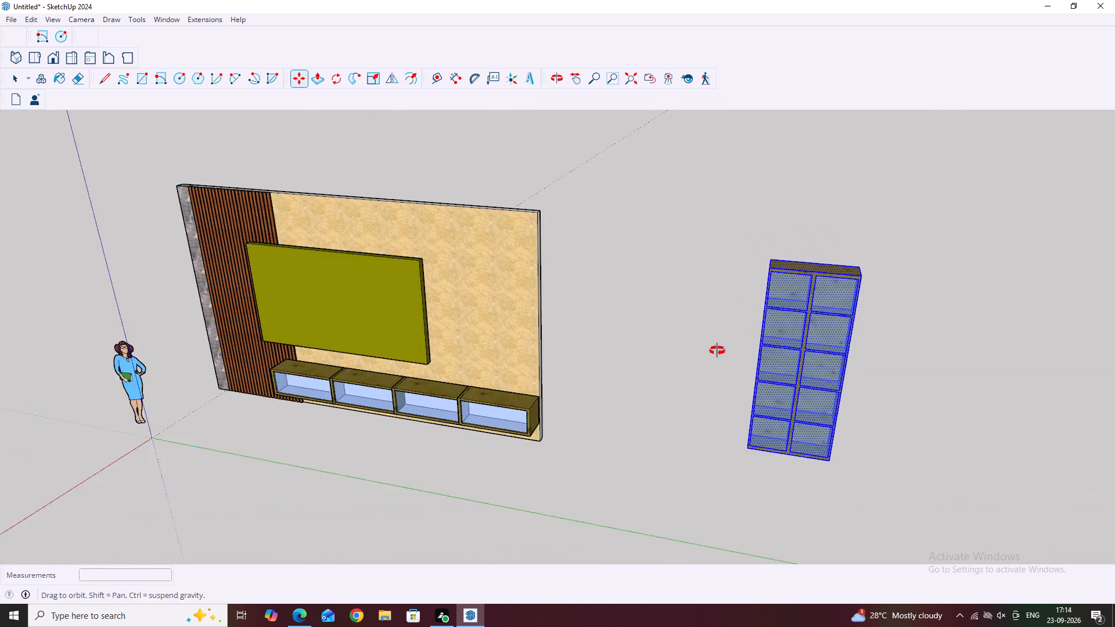
scroll(840, 497, up, 13)
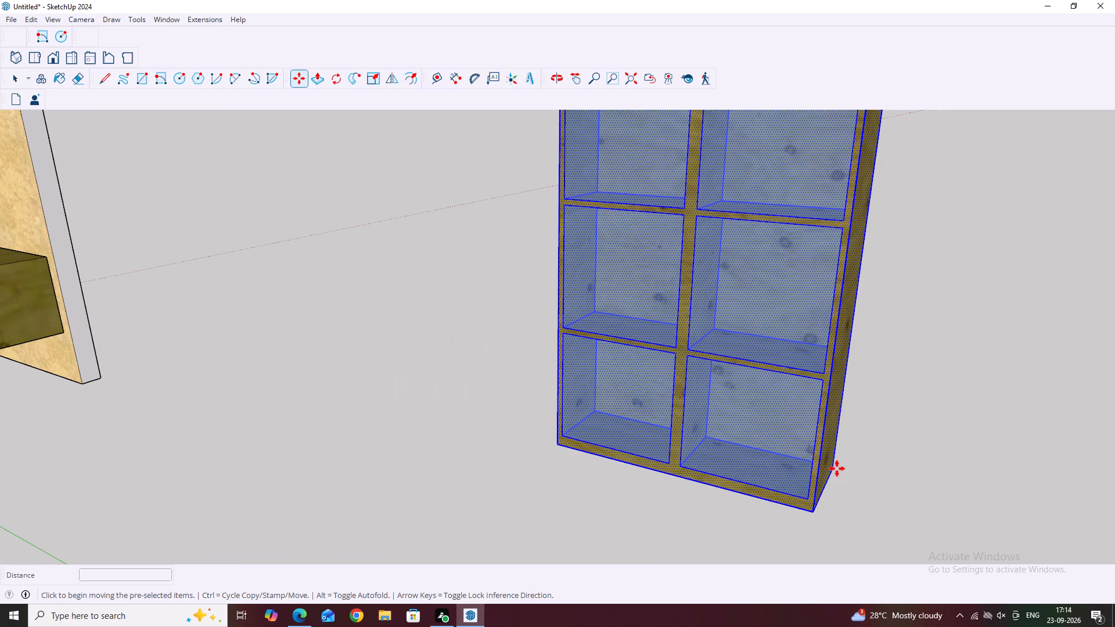
click(831, 469)
scroll(839, 428, down, 2)
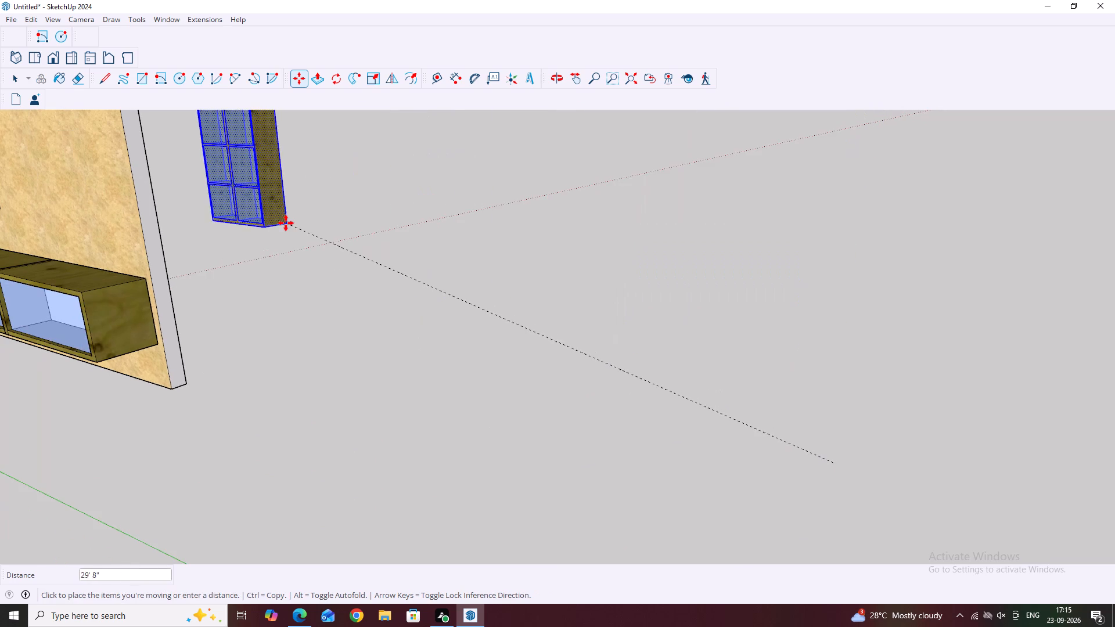
scroll(285, 226, down, 2)
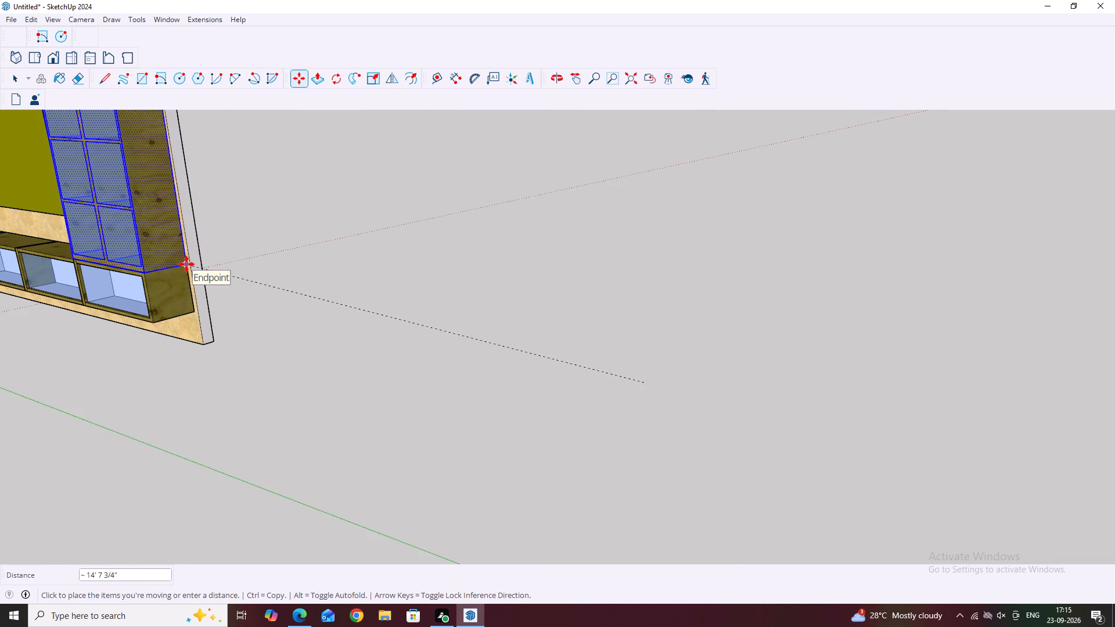
click(186, 264)
key(Escape)
Examine the cabinet's placement against the wall and its joint with the TV unit below.
scroll(473, 346, down, 5)
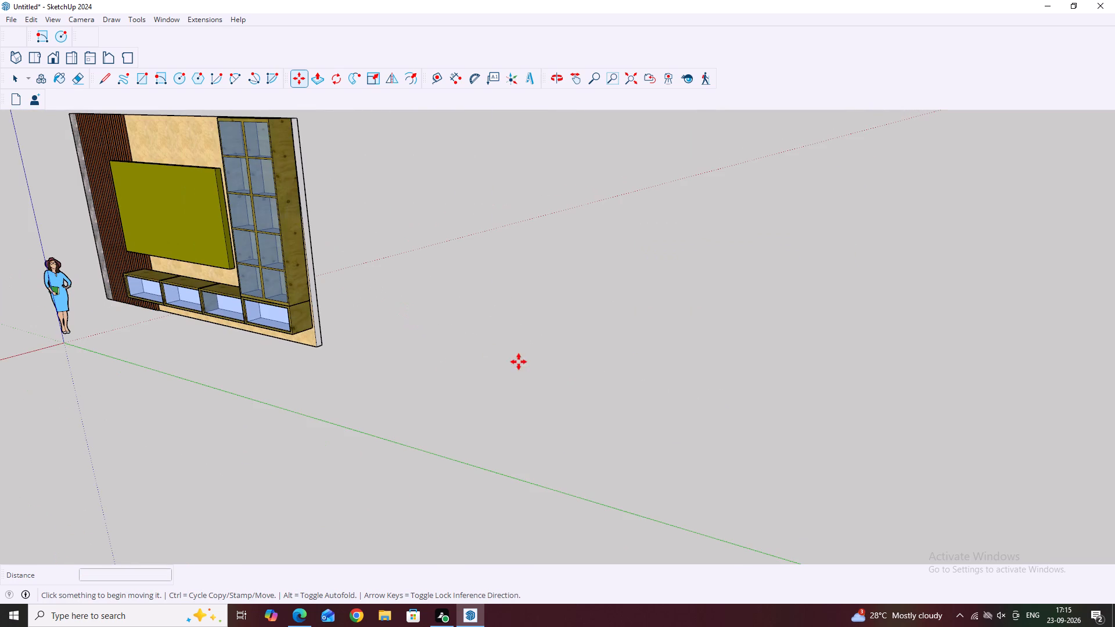
middle_drag(393, 361, 629, 404)
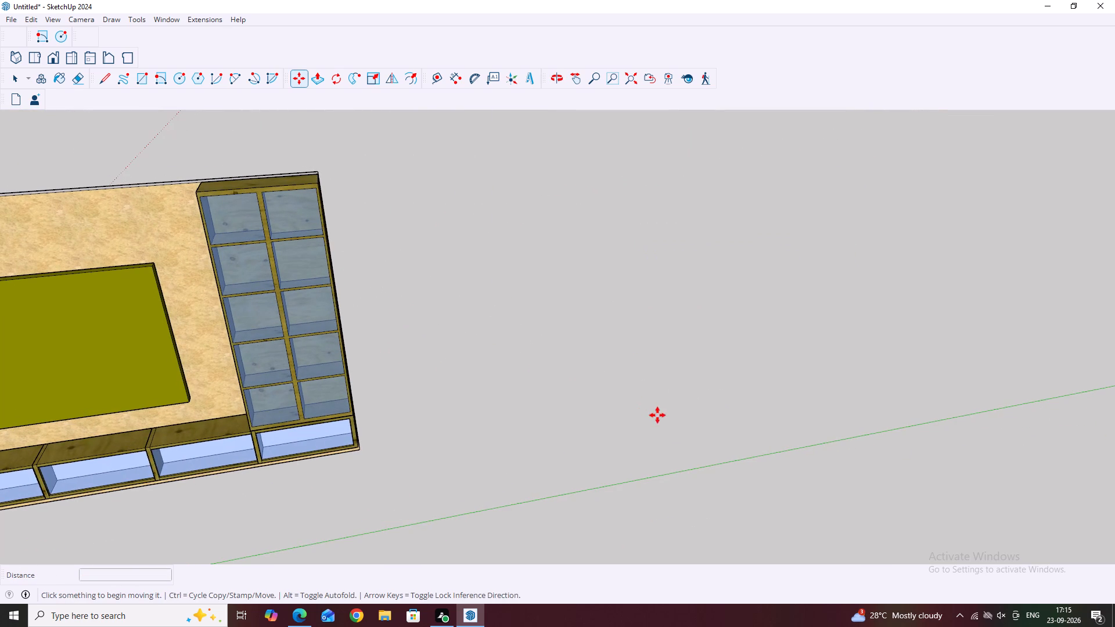
scroll(290, 416, up, 2)
middle_drag(378, 404, 476, 474)
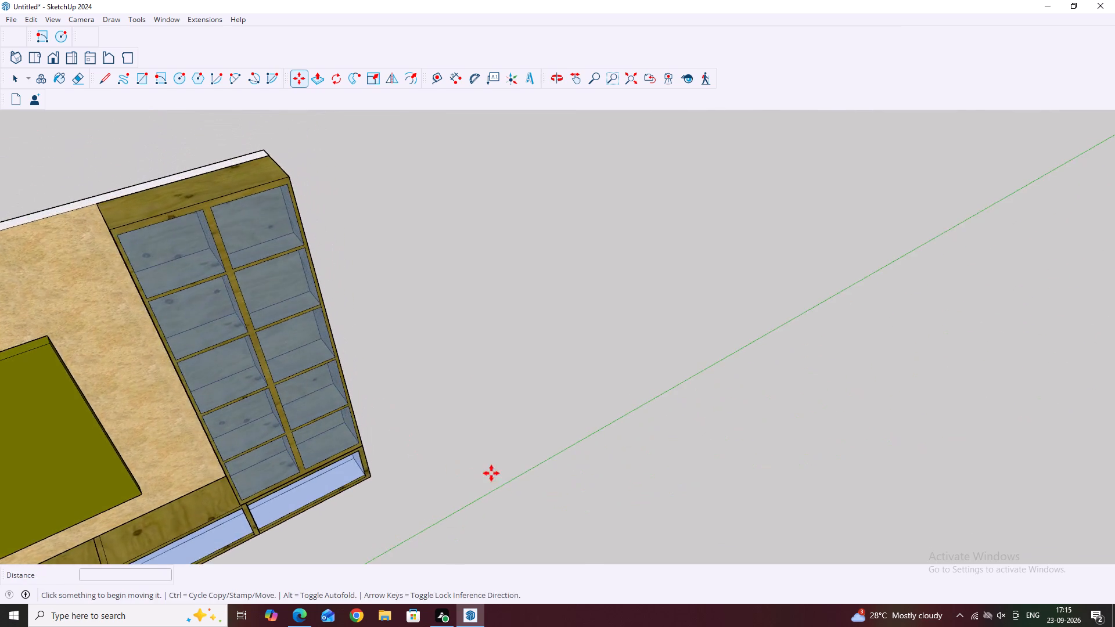
middle_drag(508, 486, 388, 328)
middle_drag(362, 475, 361, 453)
scroll(400, 409, down, 4)
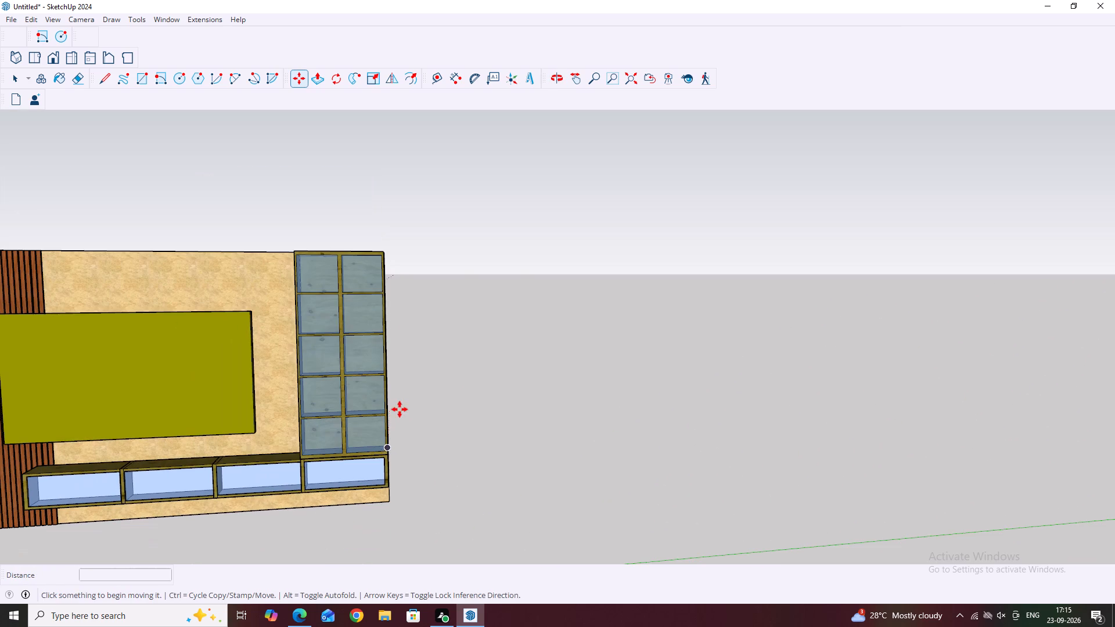
key(Escape)
key(space)
scroll(353, 466, up, 6)
middle_drag(330, 459, 354, 390)
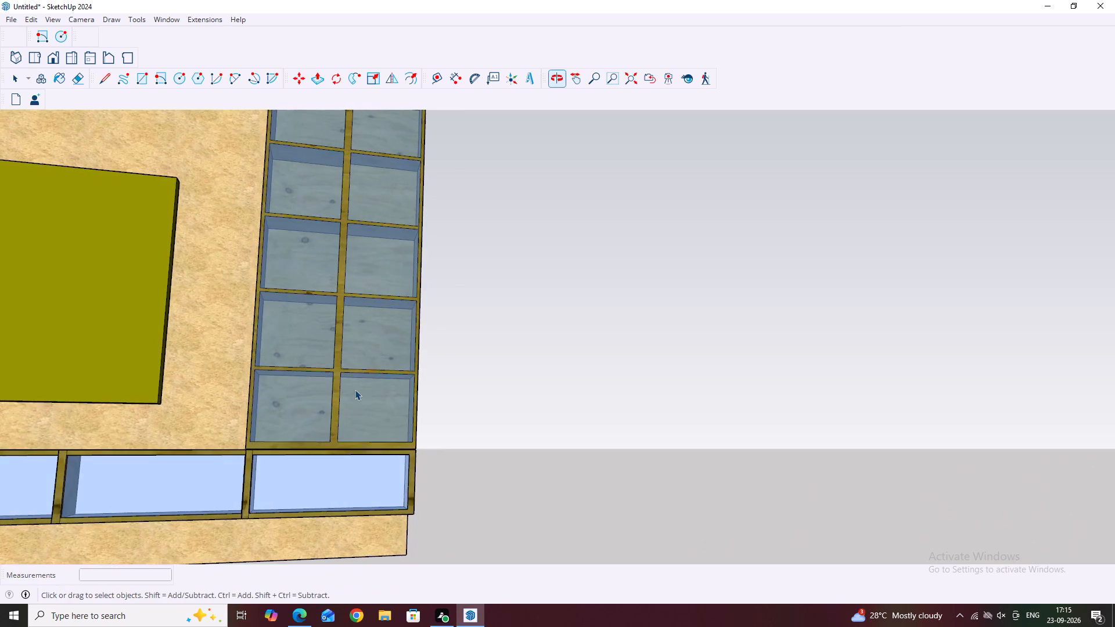
scroll(267, 471, up, 4)
scroll(322, 444, up, 10)
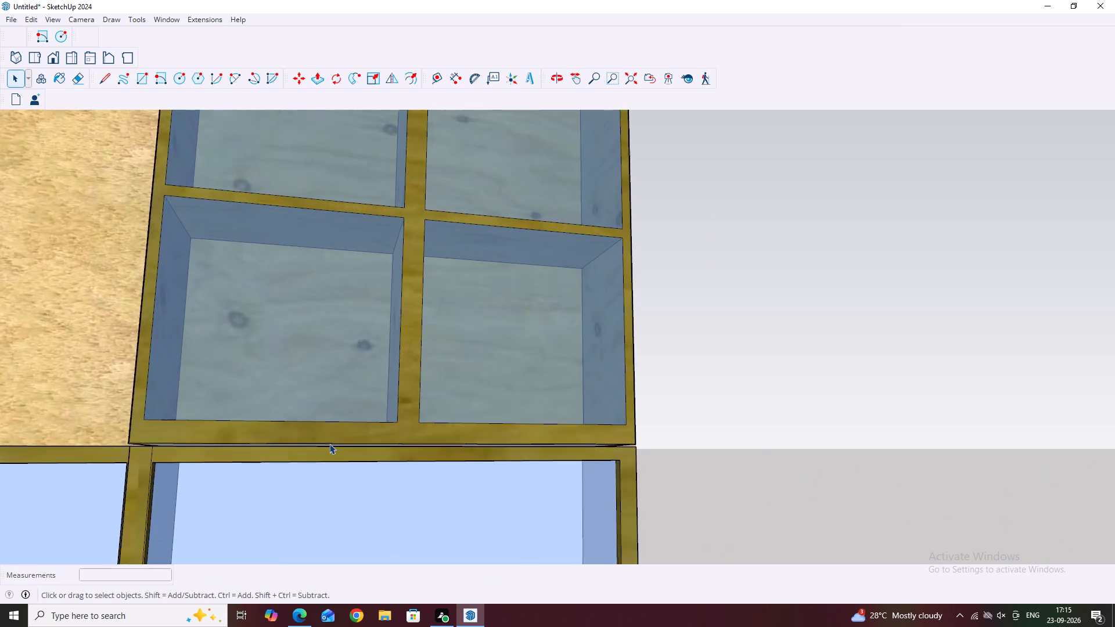
scroll(329, 444, up, 2)
scroll(459, 403, down, 2)
Move the whole cabinet about 1/4" so its lower front corner meets the end box's top corner.
click(463, 421)
scroll(503, 416, down, 2)
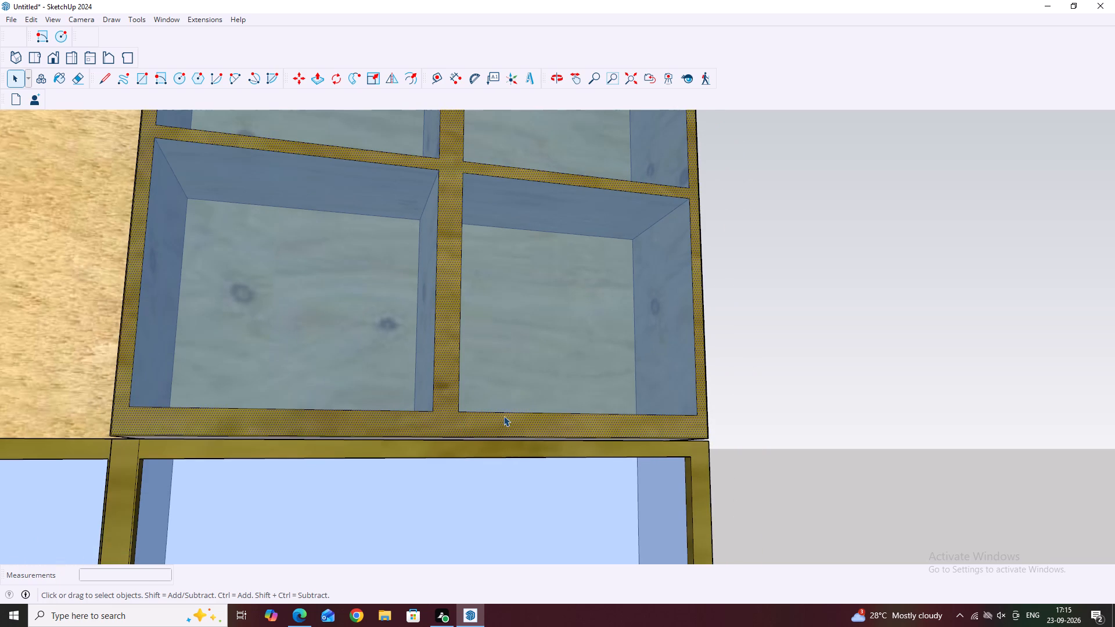
scroll(503, 416, down, 10)
middle_drag(656, 415, 619, 457)
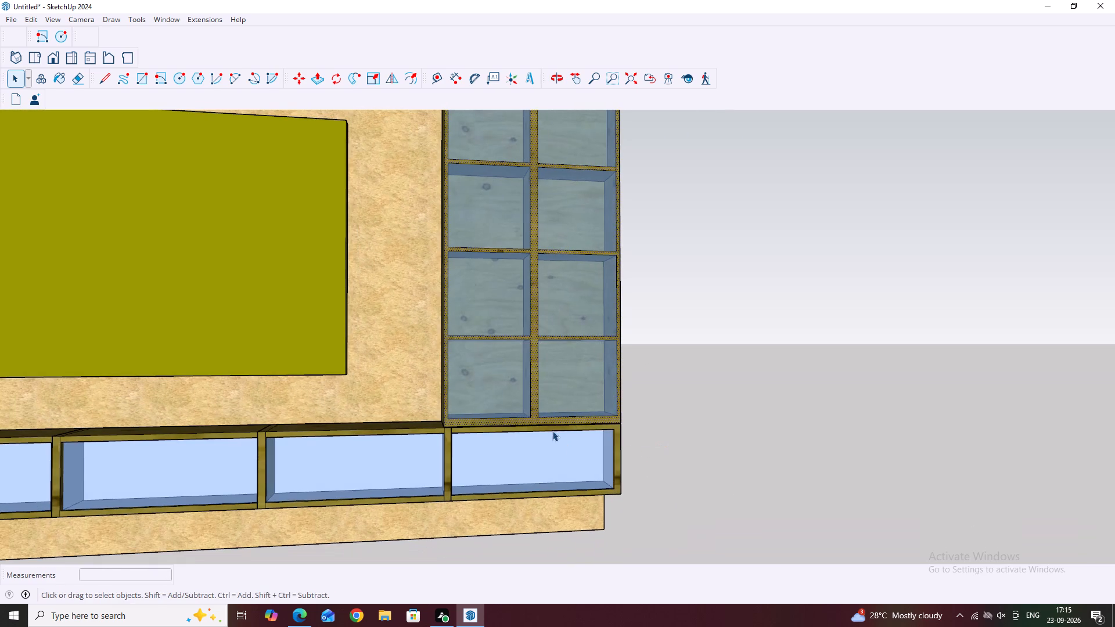
triple_click(538, 417)
middle_drag(670, 417, 628, 405)
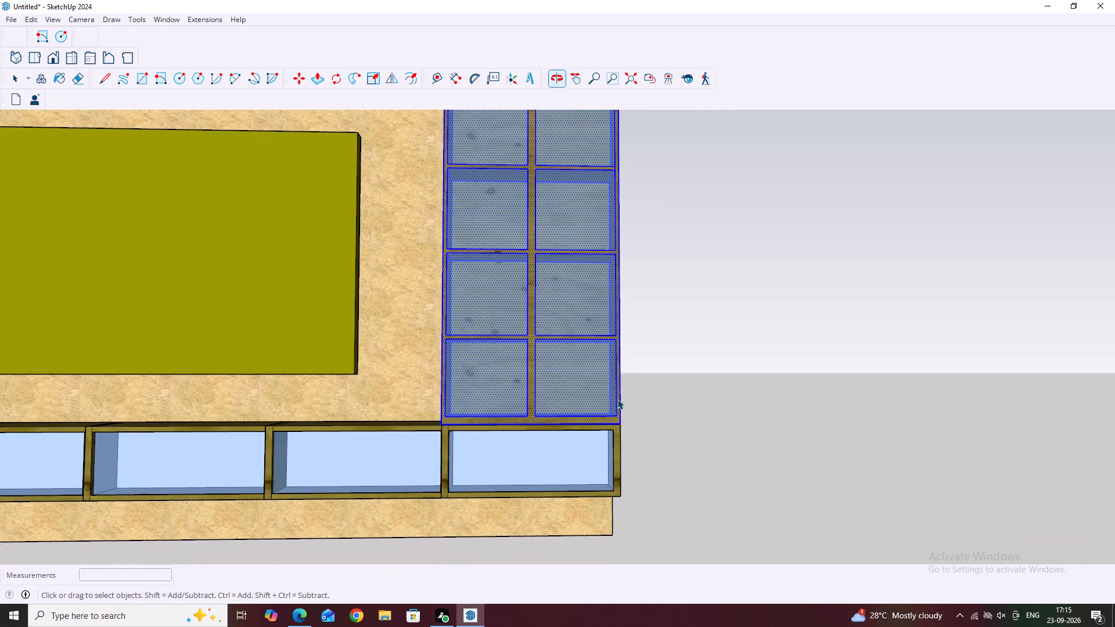
key(m)
scroll(606, 448, up, 17)
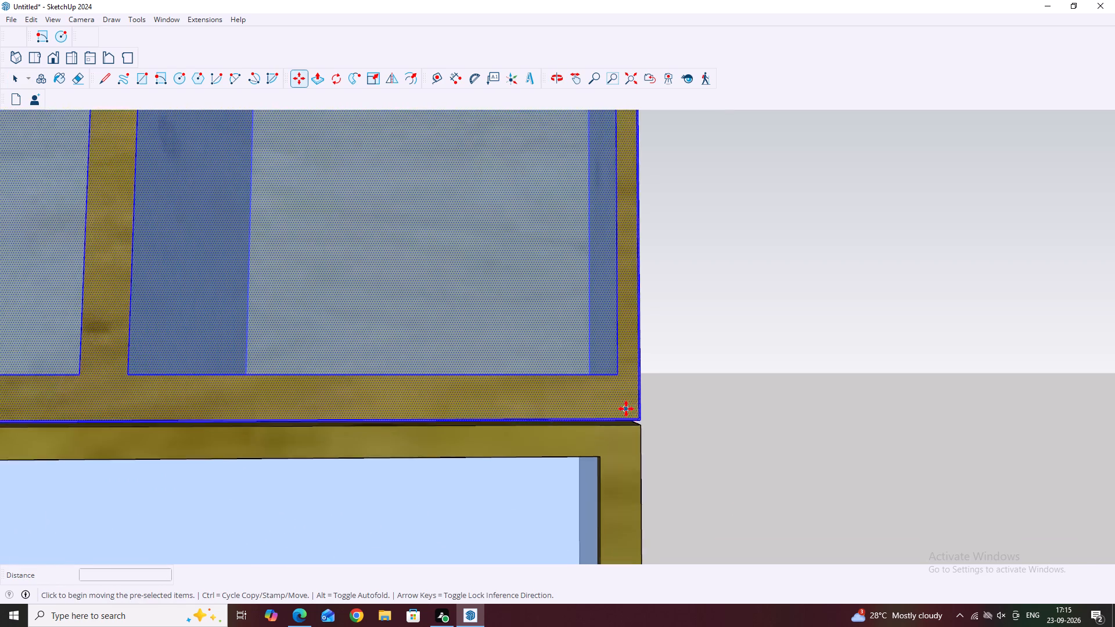
scroll(626, 409, up, 6)
click(624, 409)
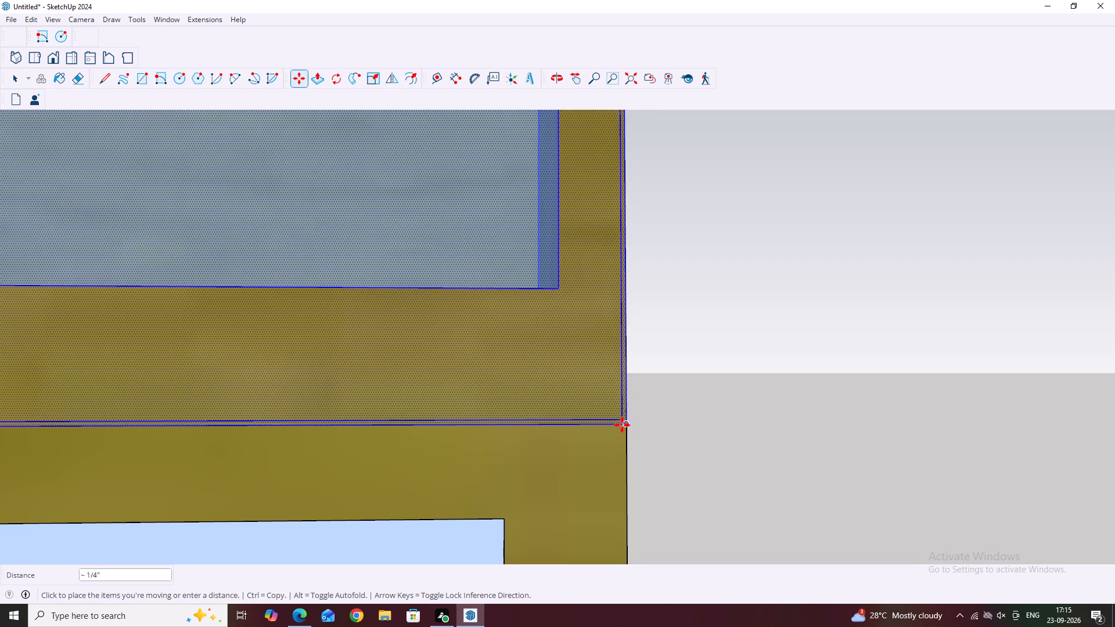
click(622, 425)
scroll(649, 412, down, 4)
key(Escape)
key(space)
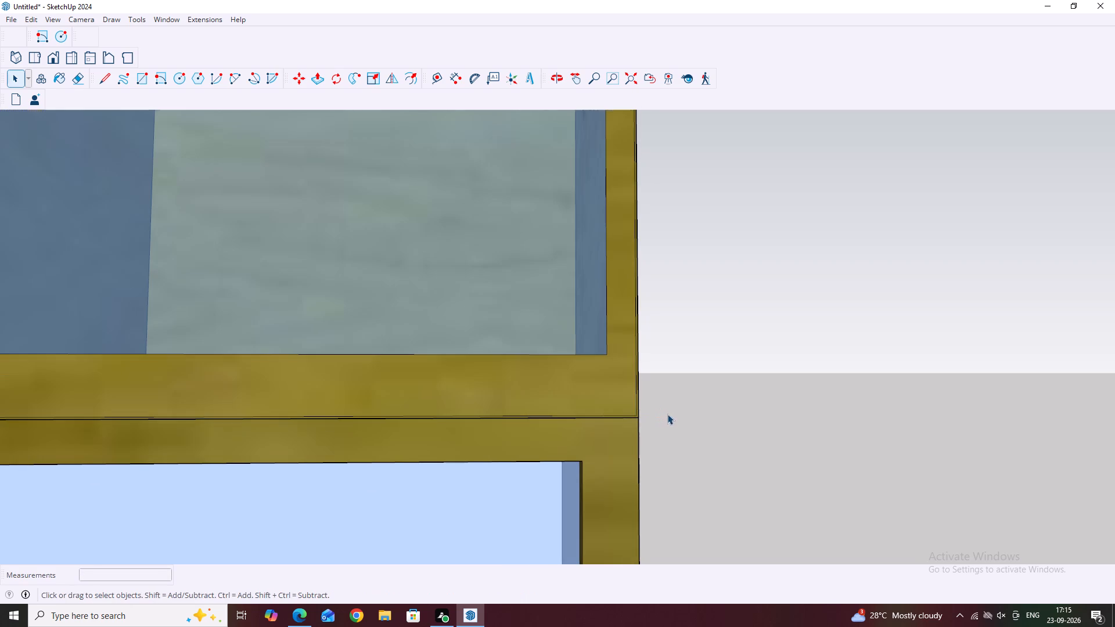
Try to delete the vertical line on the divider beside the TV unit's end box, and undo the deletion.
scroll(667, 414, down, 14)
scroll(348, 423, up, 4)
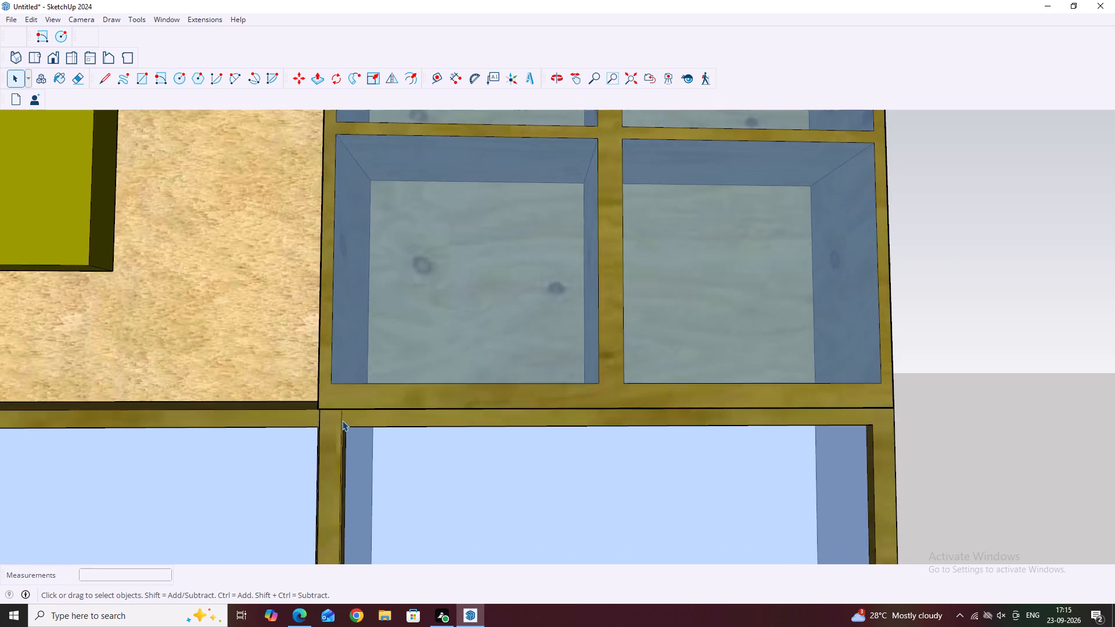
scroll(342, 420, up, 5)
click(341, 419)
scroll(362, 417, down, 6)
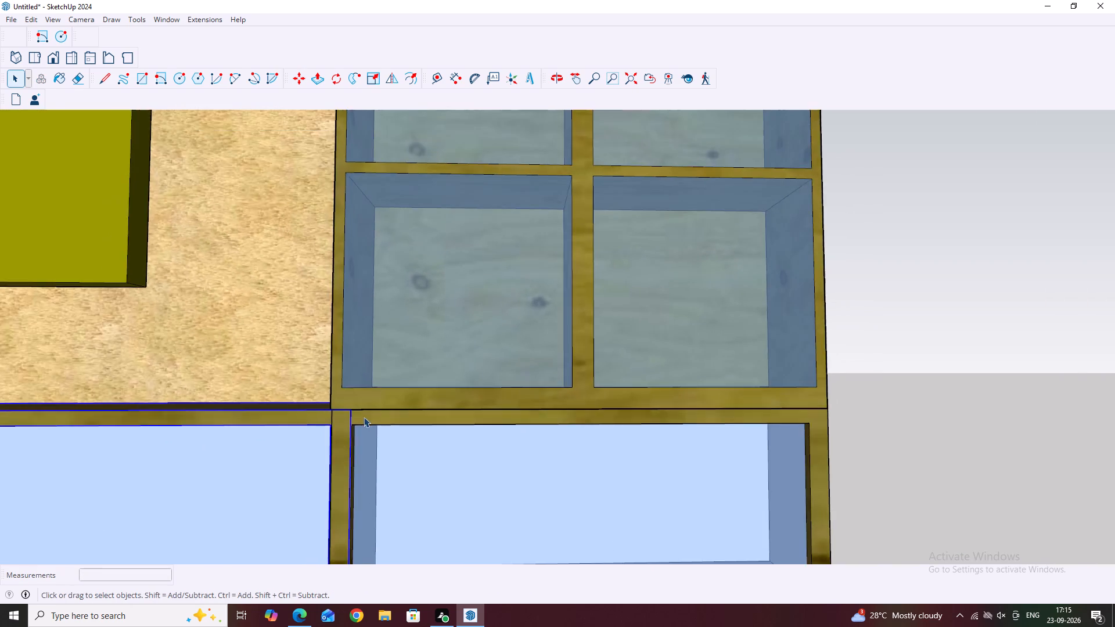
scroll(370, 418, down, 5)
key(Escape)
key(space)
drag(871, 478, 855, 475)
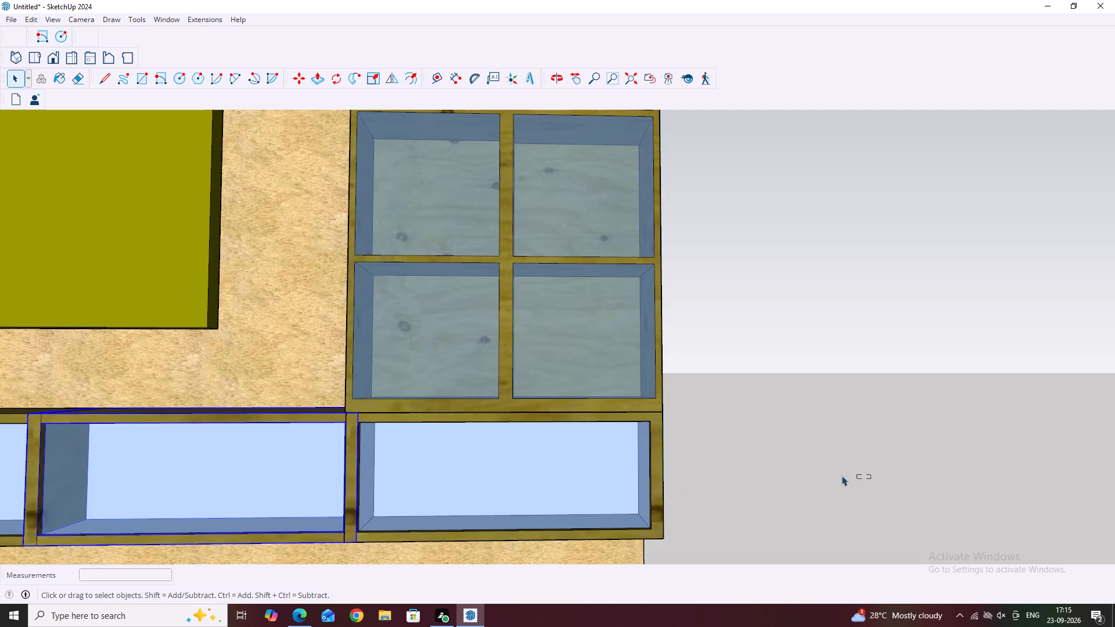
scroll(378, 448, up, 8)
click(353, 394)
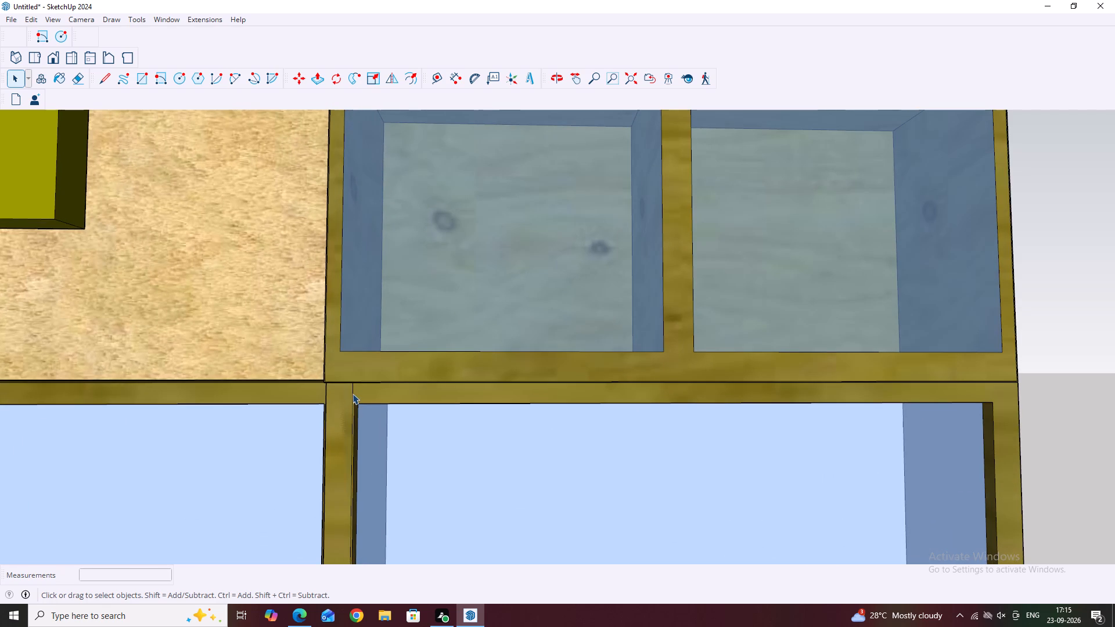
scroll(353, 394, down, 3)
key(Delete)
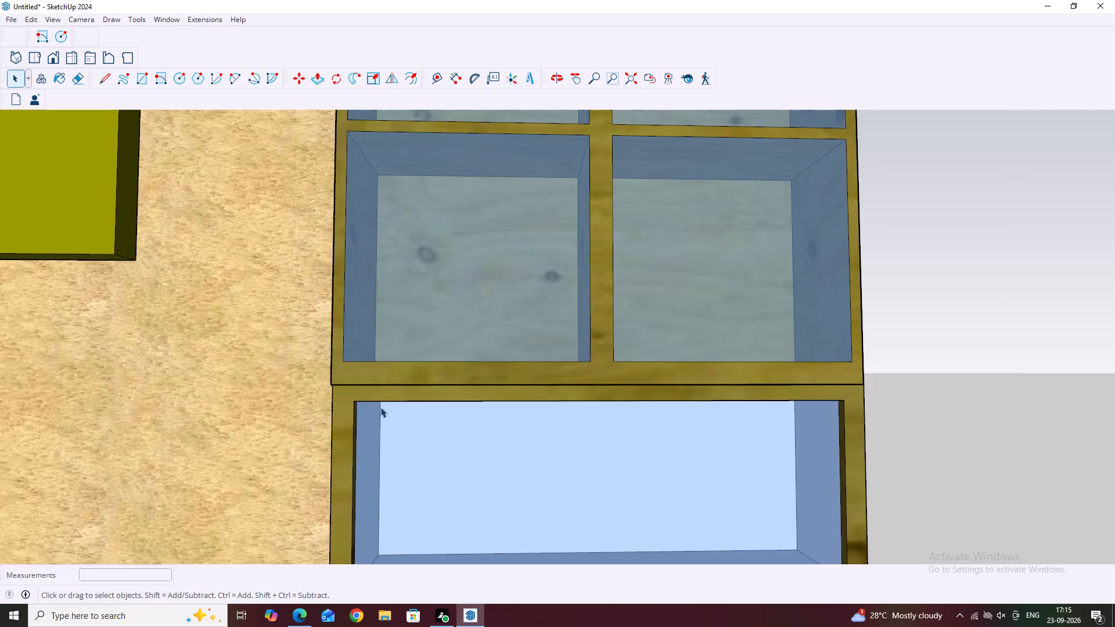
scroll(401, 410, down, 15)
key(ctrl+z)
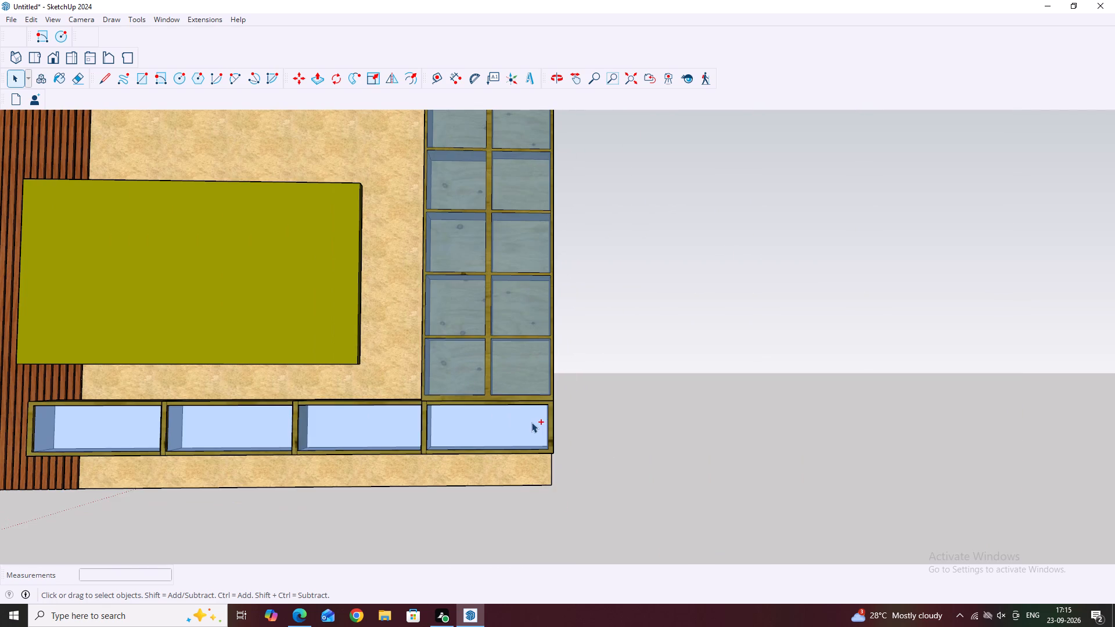
Move the TV unit's third box from the left about 1/16" so its inner lower corner aligns with the second box's side edge.
scroll(503, 415, down, 7)
scroll(395, 426, up, 6)
click(451, 409)
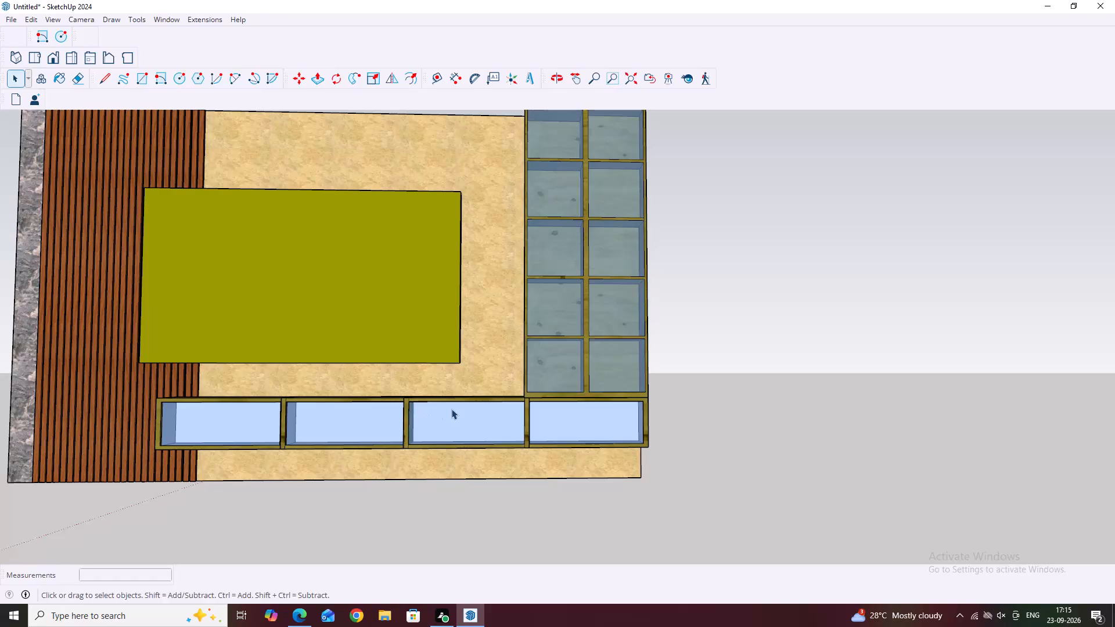
scroll(439, 416, up, 2)
middle_drag(429, 415, 505, 415)
scroll(425, 423, up, 4)
scroll(389, 464, up, 3)
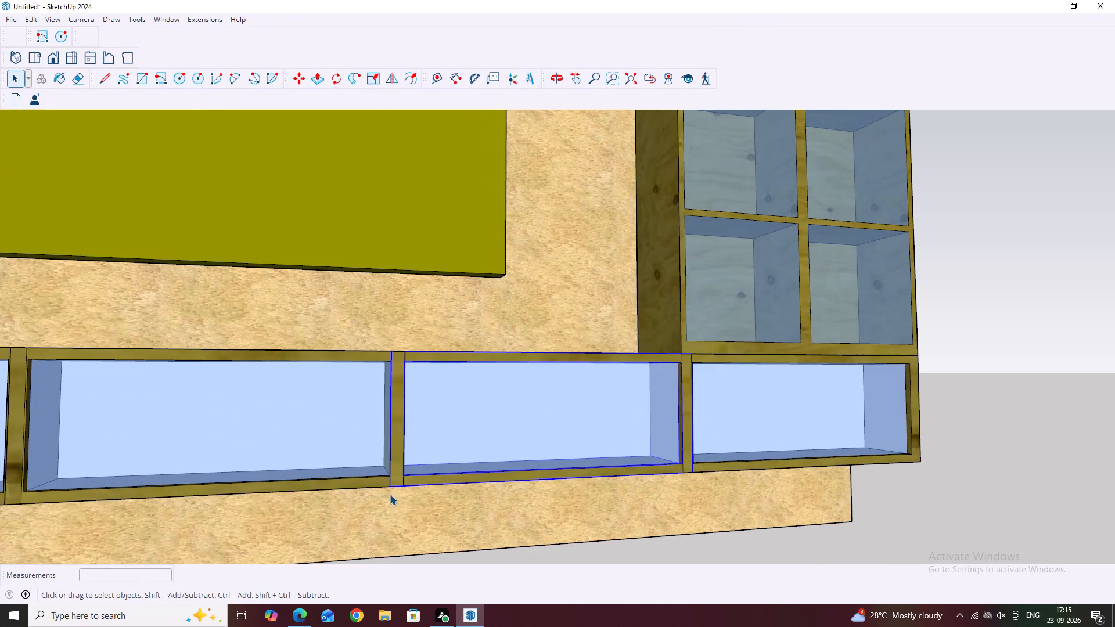
key(m)
scroll(415, 488, up, 7)
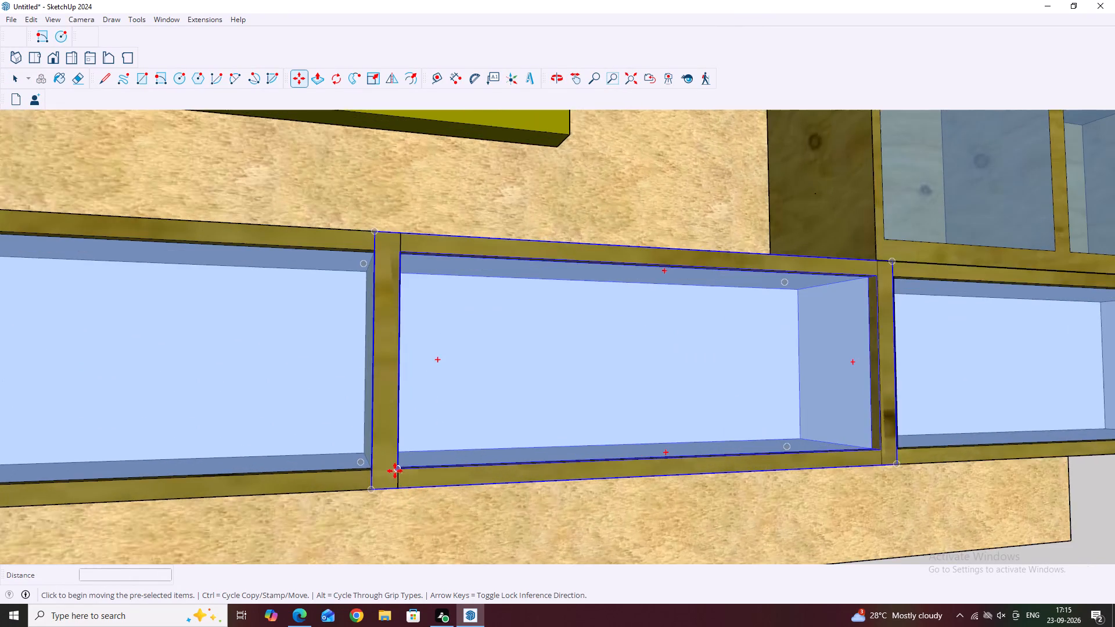
scroll(395, 471, up, 20)
scroll(395, 471, up, 6)
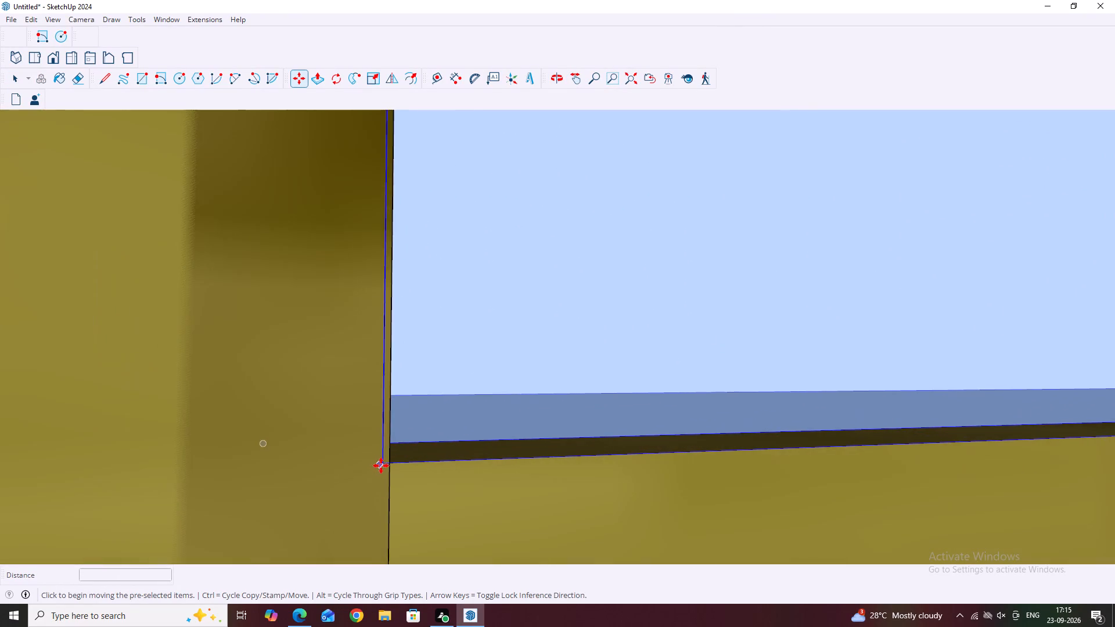
scroll(381, 466, up, 6)
click(384, 463)
click(400, 461)
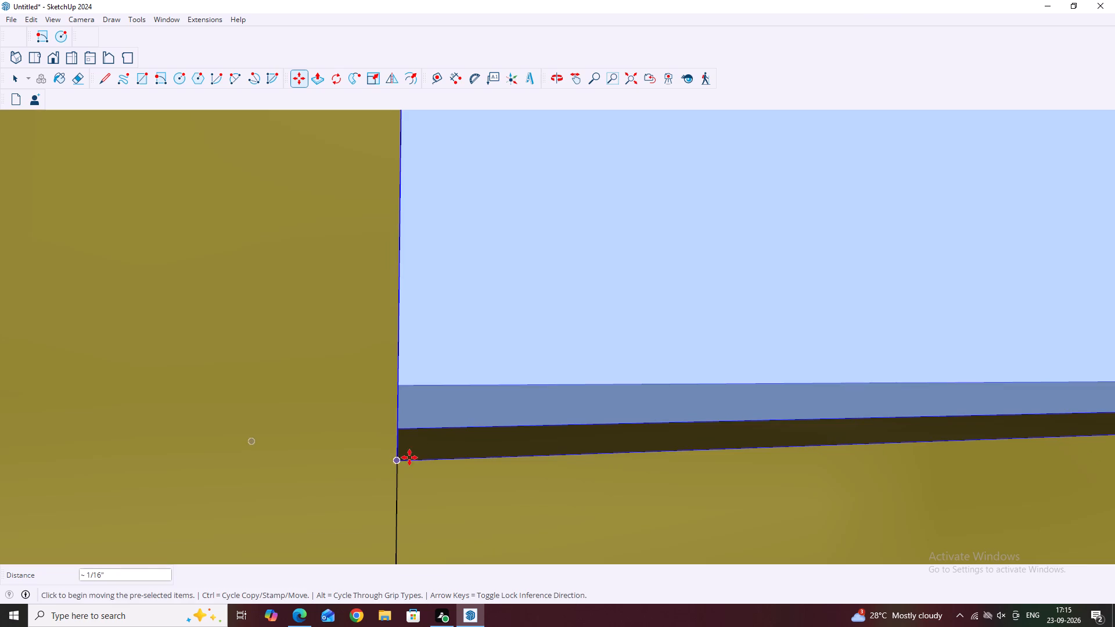
scroll(422, 418, down, 14)
key(Escape)
scroll(576, 445, down, 14)
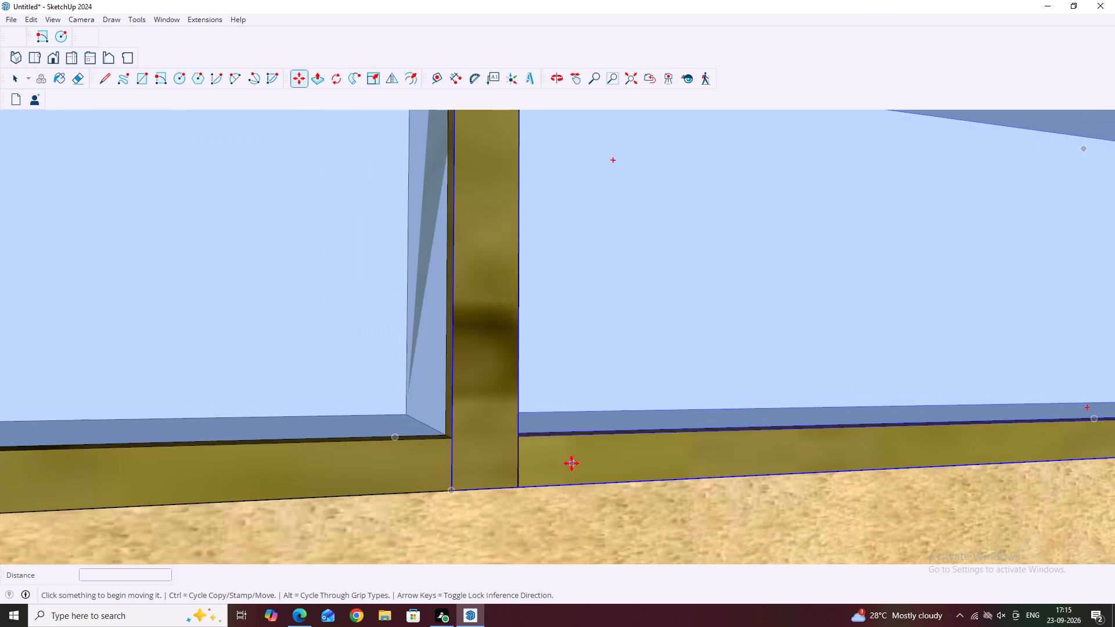
key(Escape)
key(space)
scroll(523, 522, down, 20)
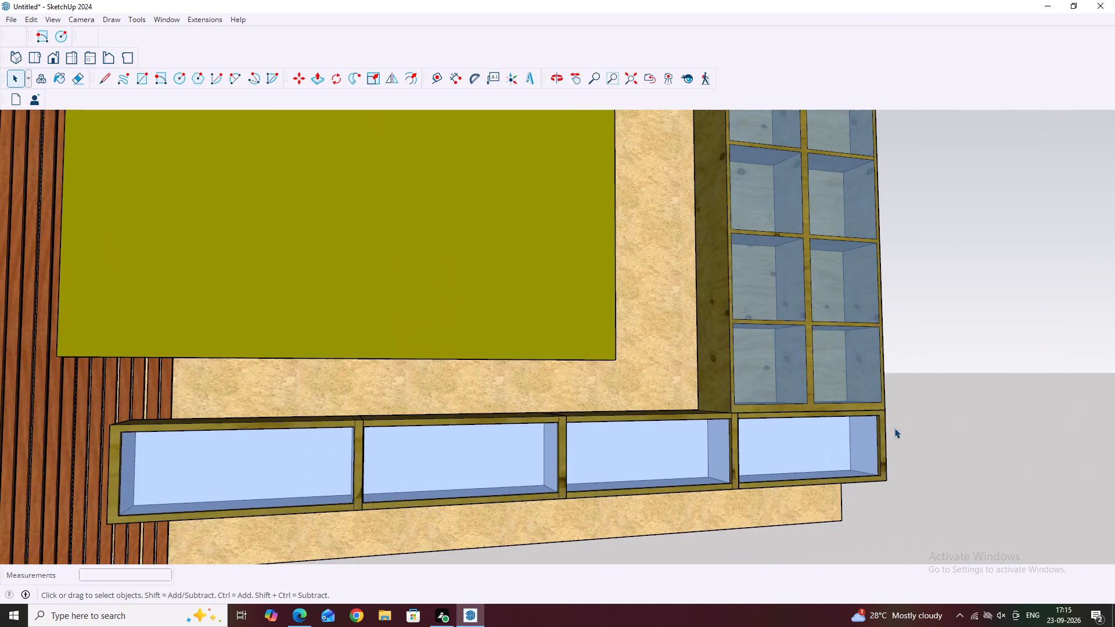
Move the third box slightly toward the right-hand end box so its side edge meets the end box's inner upper corner.
middle_drag(821, 432, 663, 409)
scroll(710, 419, up, 7)
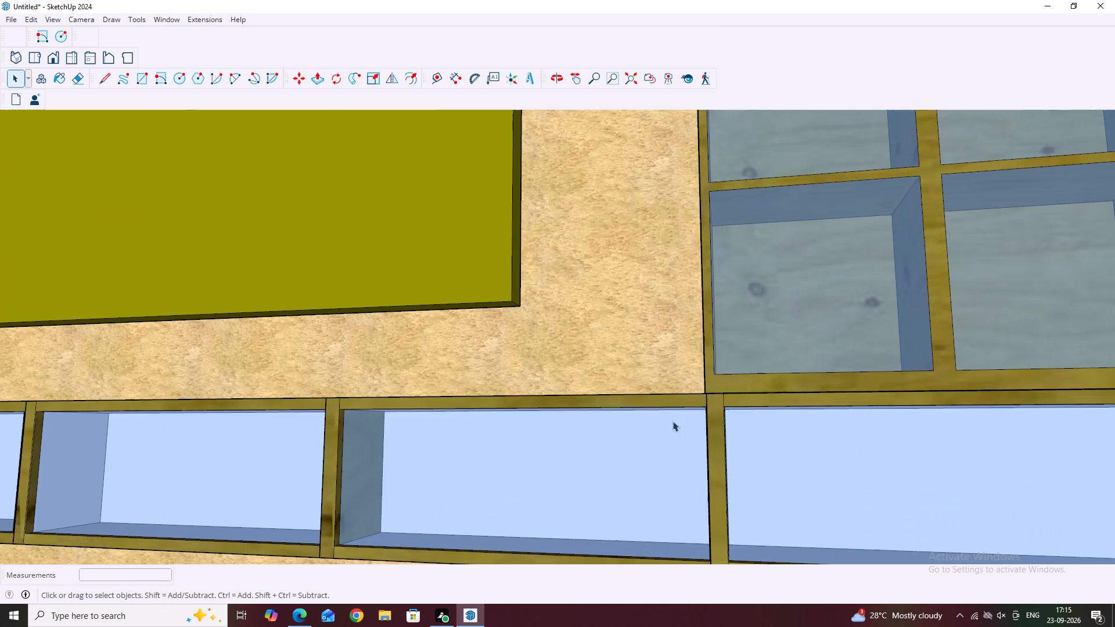
click(654, 406)
click(640, 397)
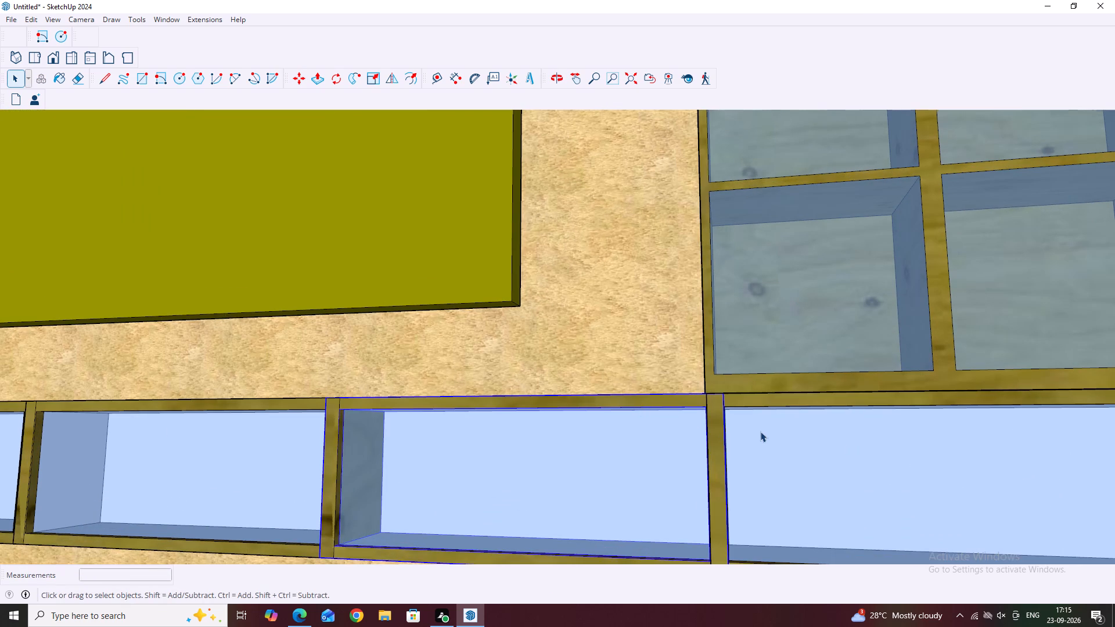
scroll(760, 432, up, 14)
middle_click(706, 399)
key(m)
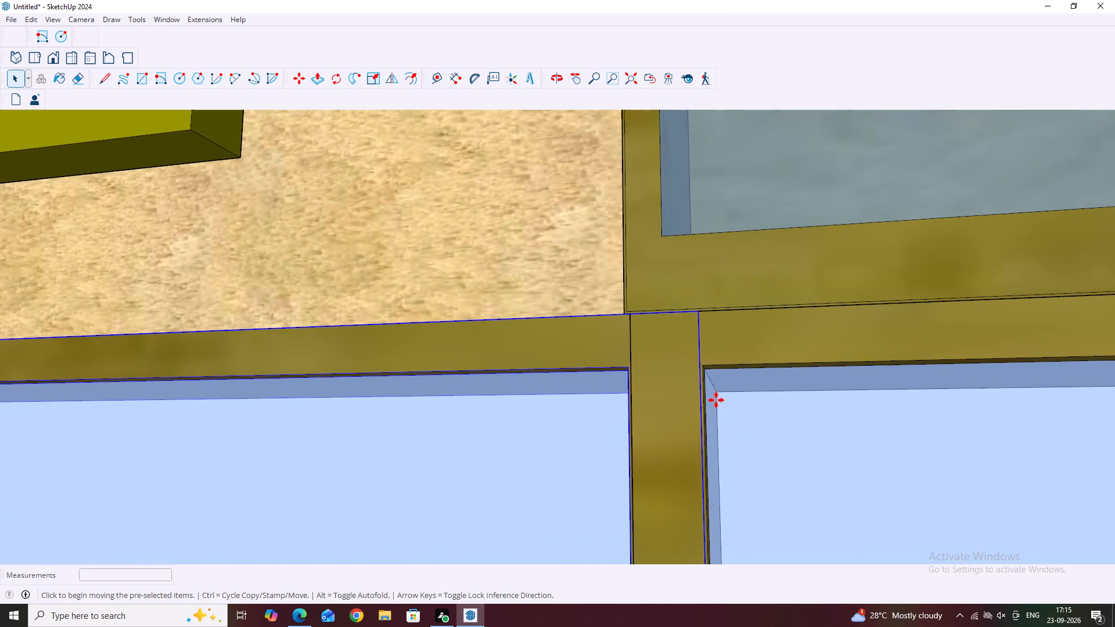
scroll(721, 357, up, 10)
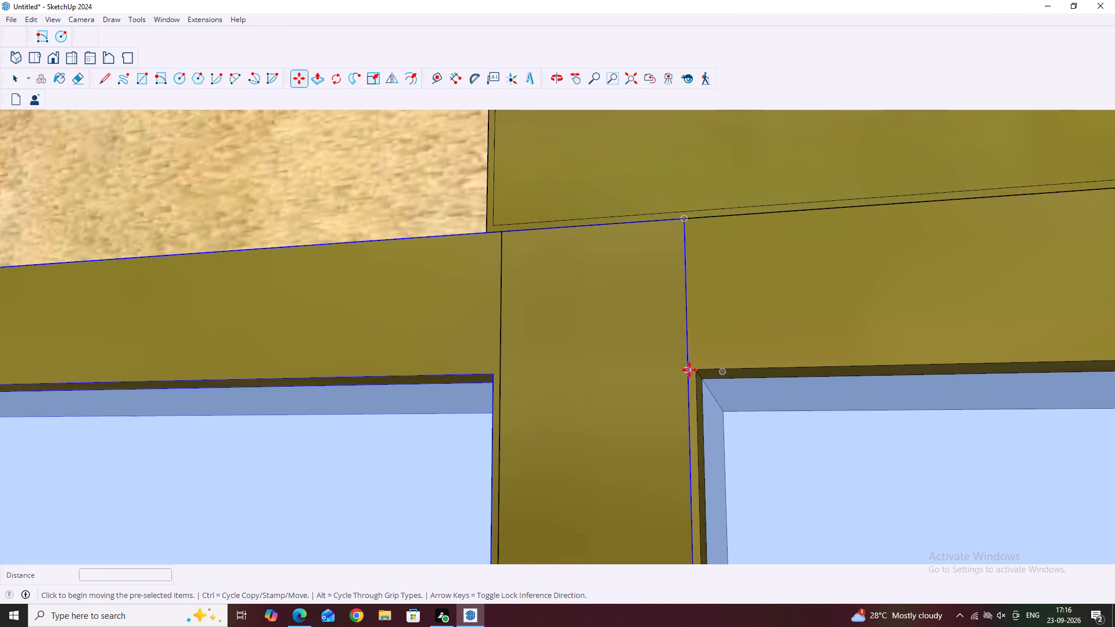
click(690, 371)
click(700, 371)
scroll(721, 403, down, 5)
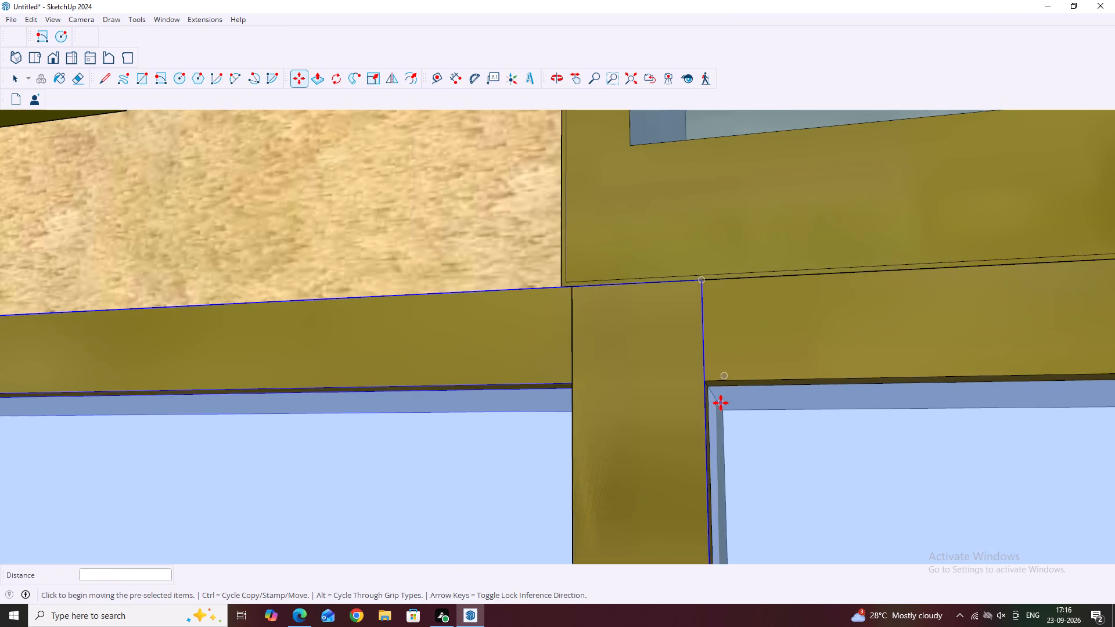
scroll(640, 330, down, 5)
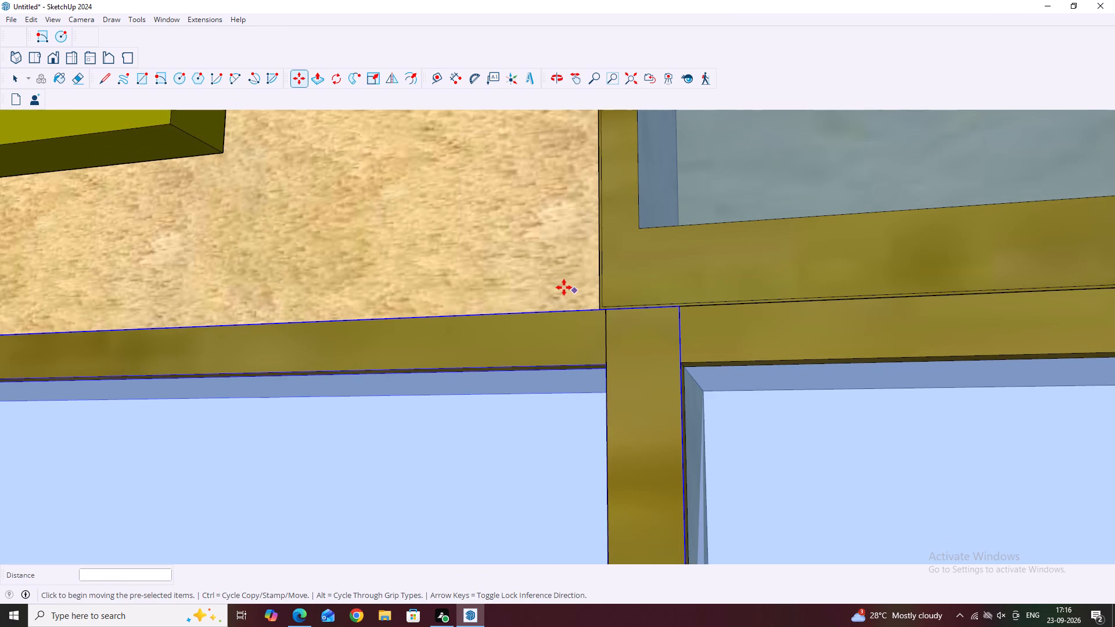
middle_drag(563, 290, 603, 330)
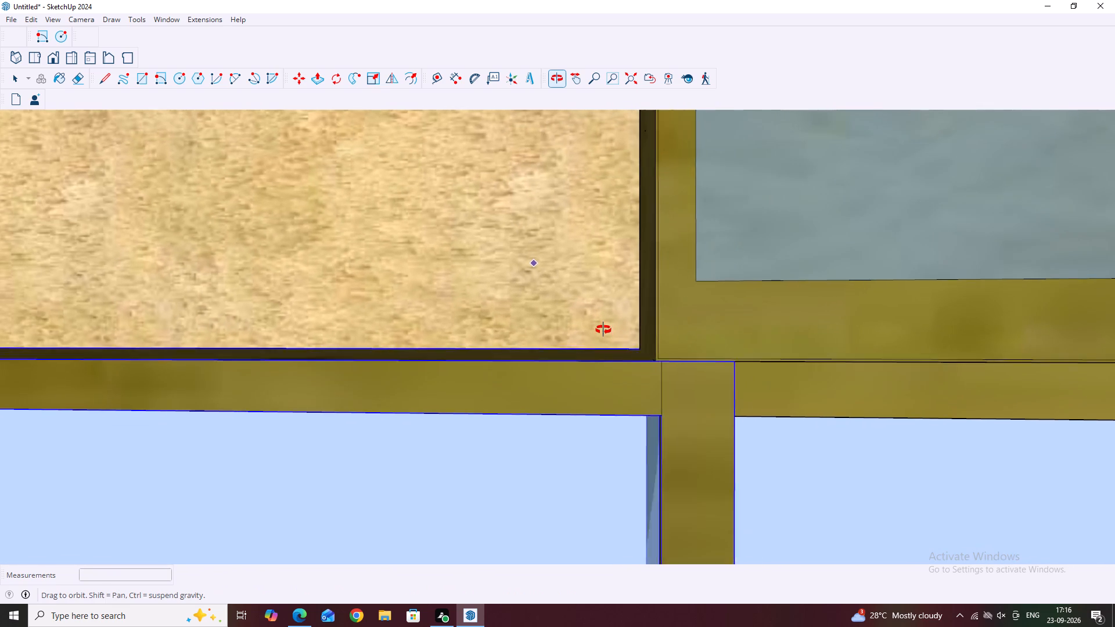
middle_drag(603, 330, 600, 329)
scroll(649, 352, up, 3)
scroll(666, 358, down, 6)
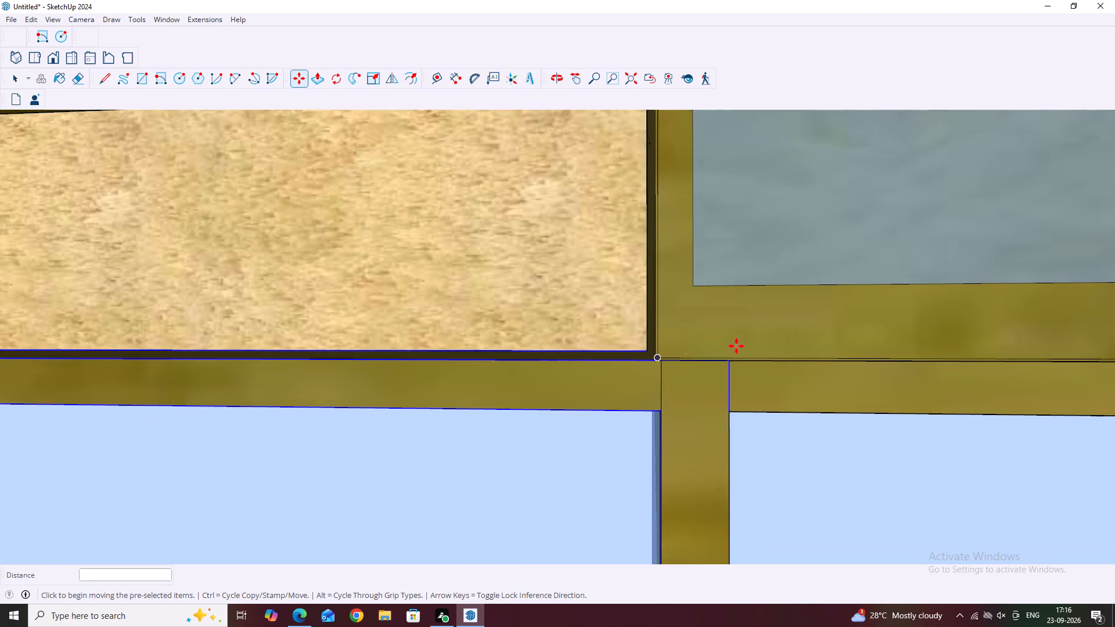
scroll(736, 346, down, 5)
key(space)
scroll(635, 345, down, 8)
scroll(691, 457, down, 7)
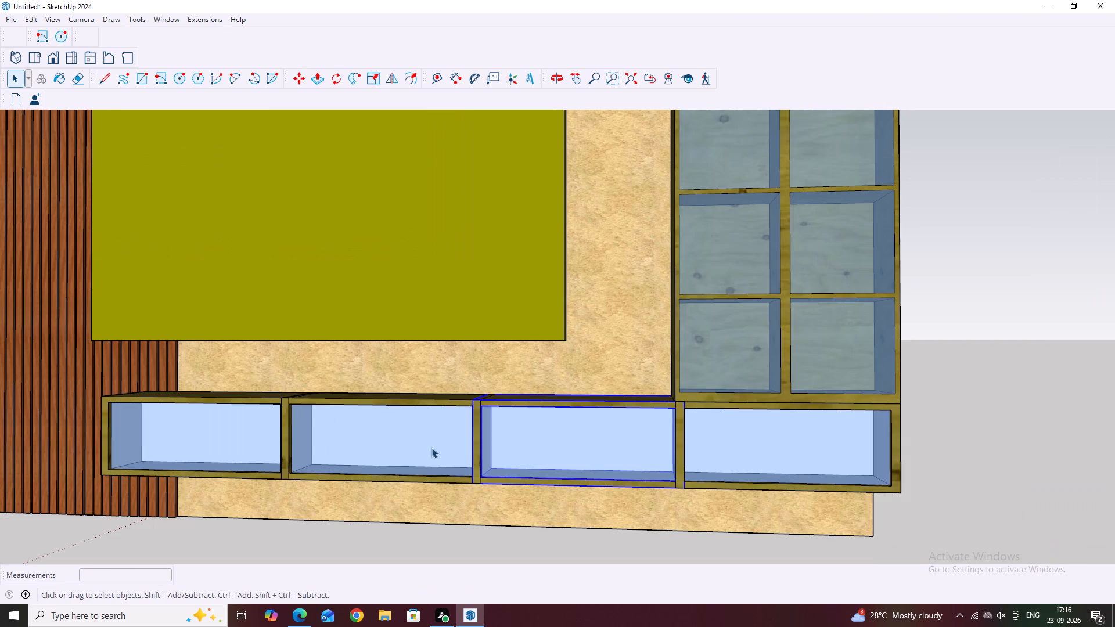
Move the TV unit's second box slightly toward the third so its side edge meets the third box's inner upper corner.
click(431, 448)
key(m)
scroll(472, 418, up, 4)
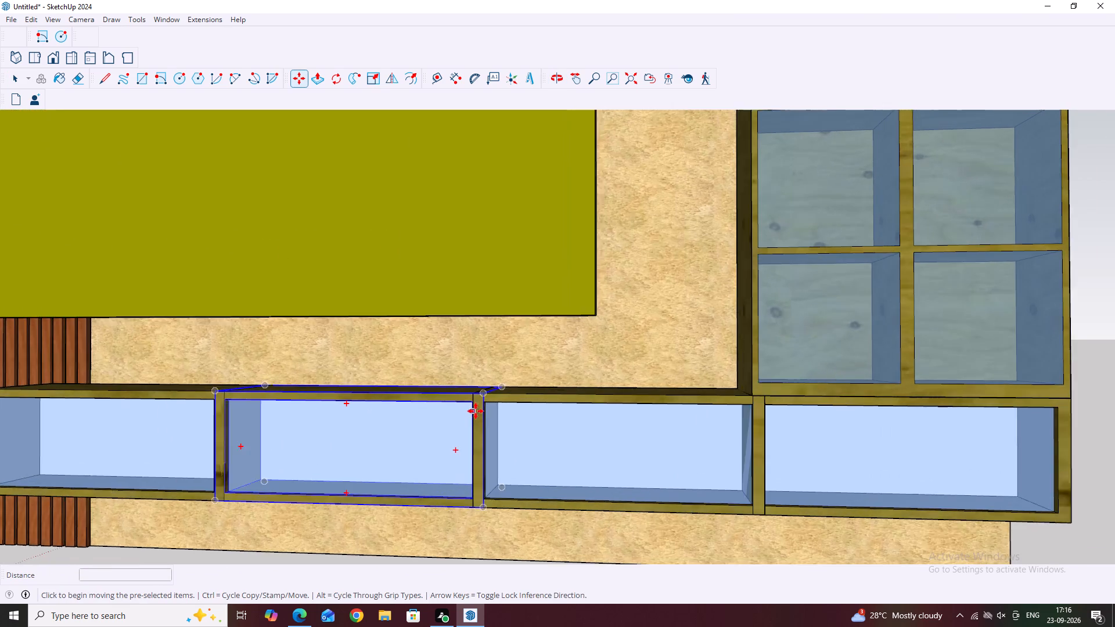
scroll(476, 411, up, 20)
scroll(481, 408, up, 4)
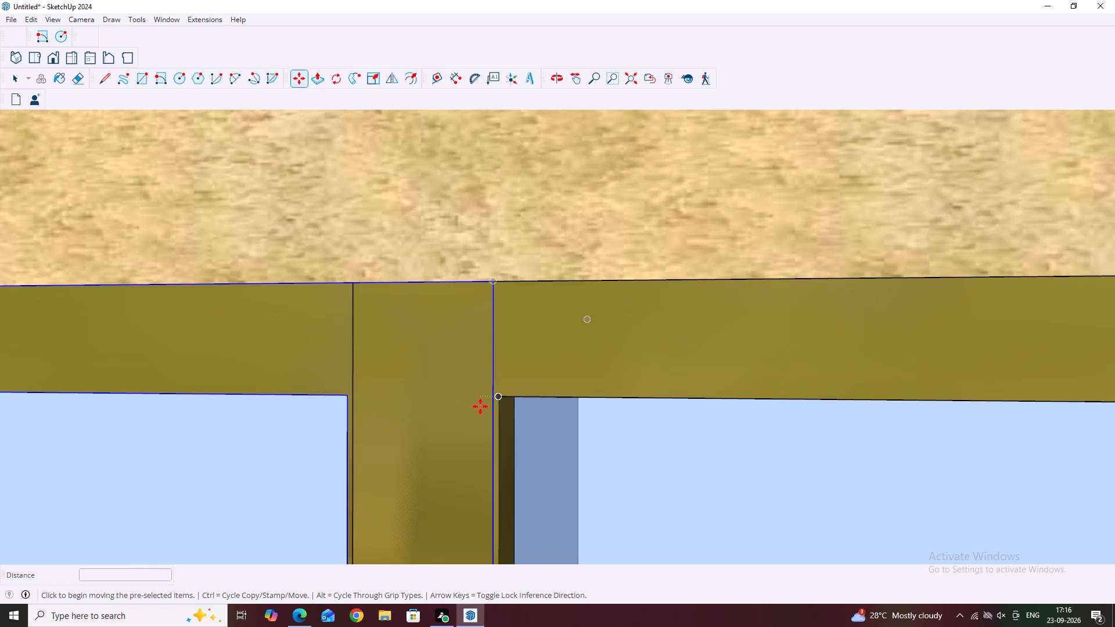
key(m)
scroll(486, 403, up, 5)
click(495, 392)
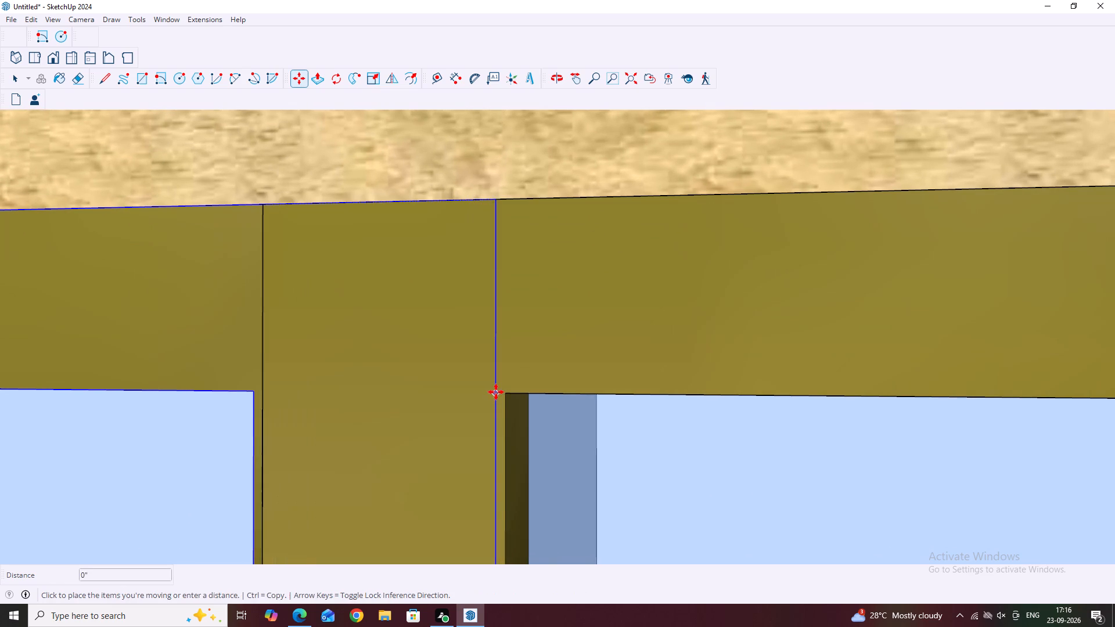
click(508, 394)
scroll(583, 376, down, 20)
scroll(583, 376, down, 4)
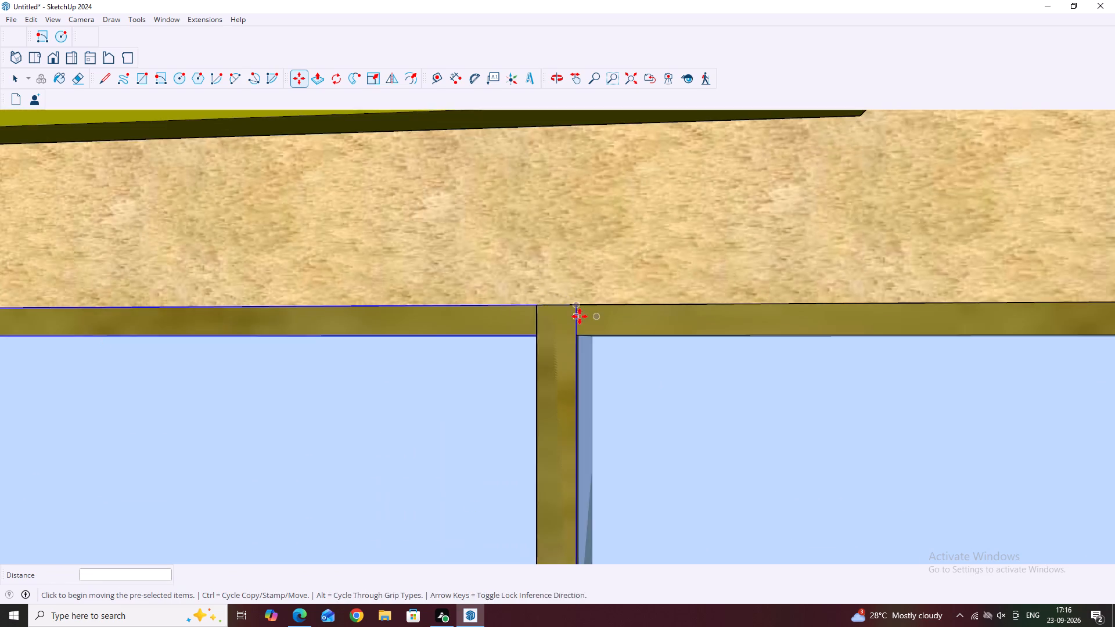
scroll(580, 316, down, 2)
key(space)
scroll(600, 371, down, 6)
scroll(556, 304, down, 7)
scroll(499, 364, down, 1)
middle_drag(530, 399, 563, 319)
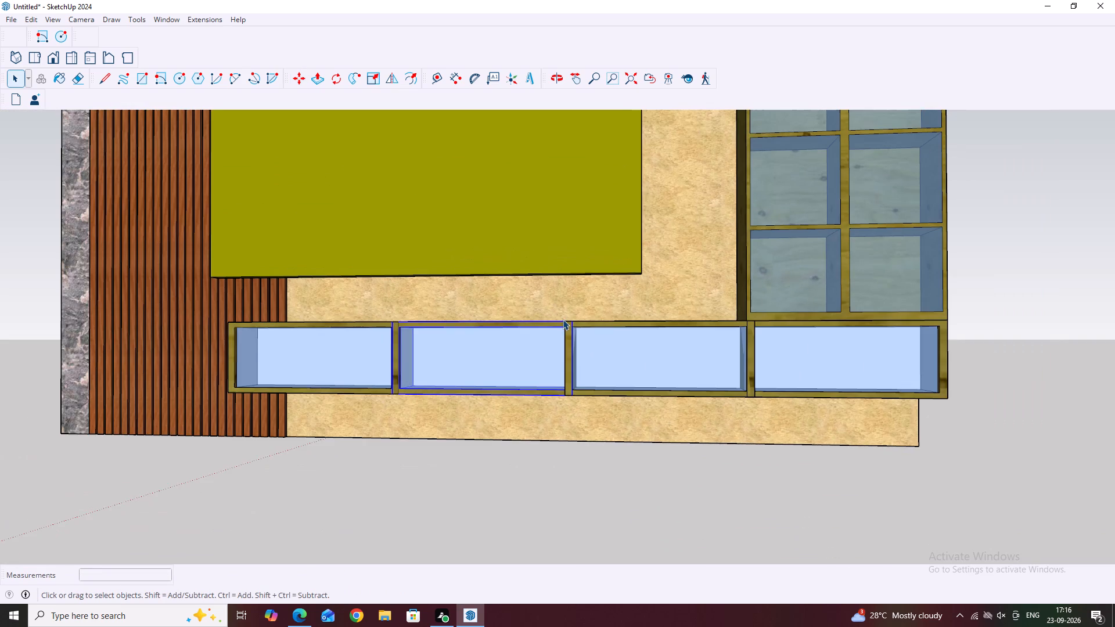
middle_drag(563, 319, 690, 471)
click(652, 475)
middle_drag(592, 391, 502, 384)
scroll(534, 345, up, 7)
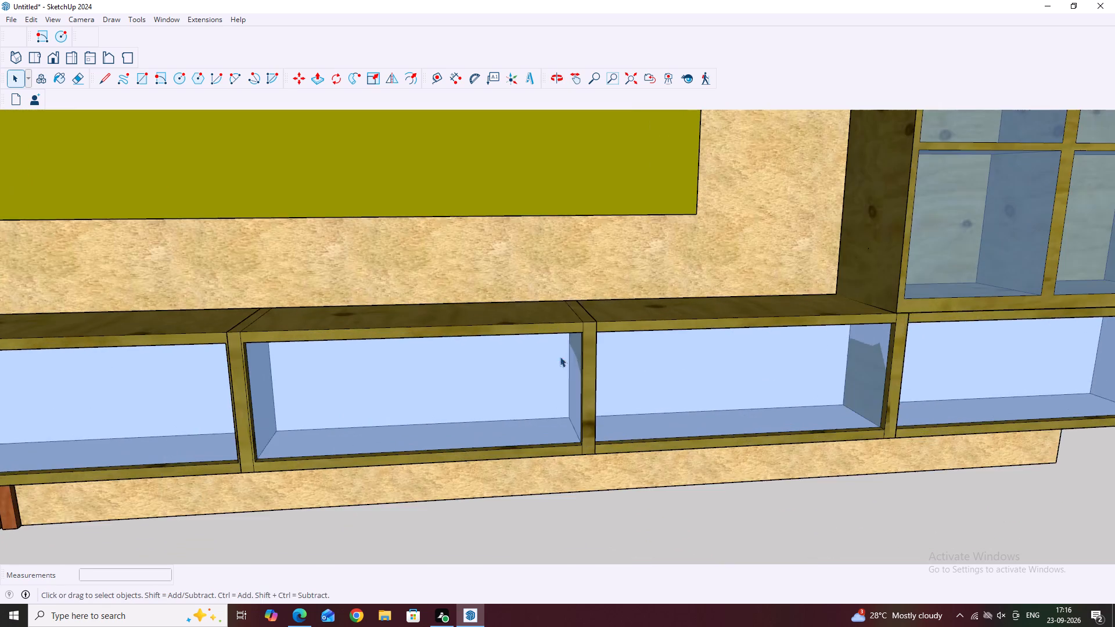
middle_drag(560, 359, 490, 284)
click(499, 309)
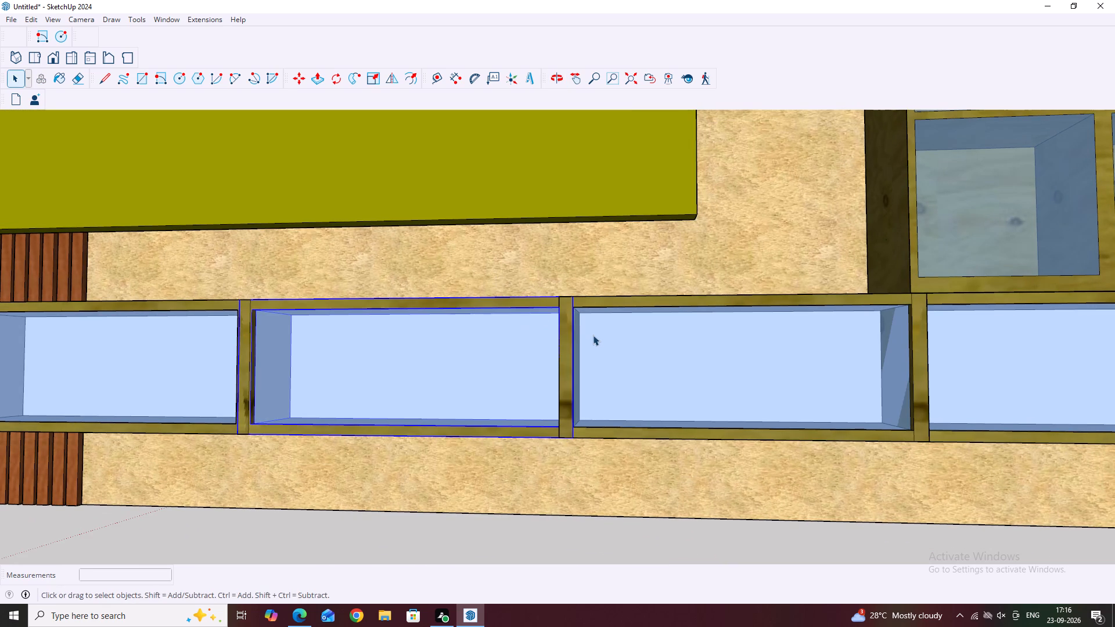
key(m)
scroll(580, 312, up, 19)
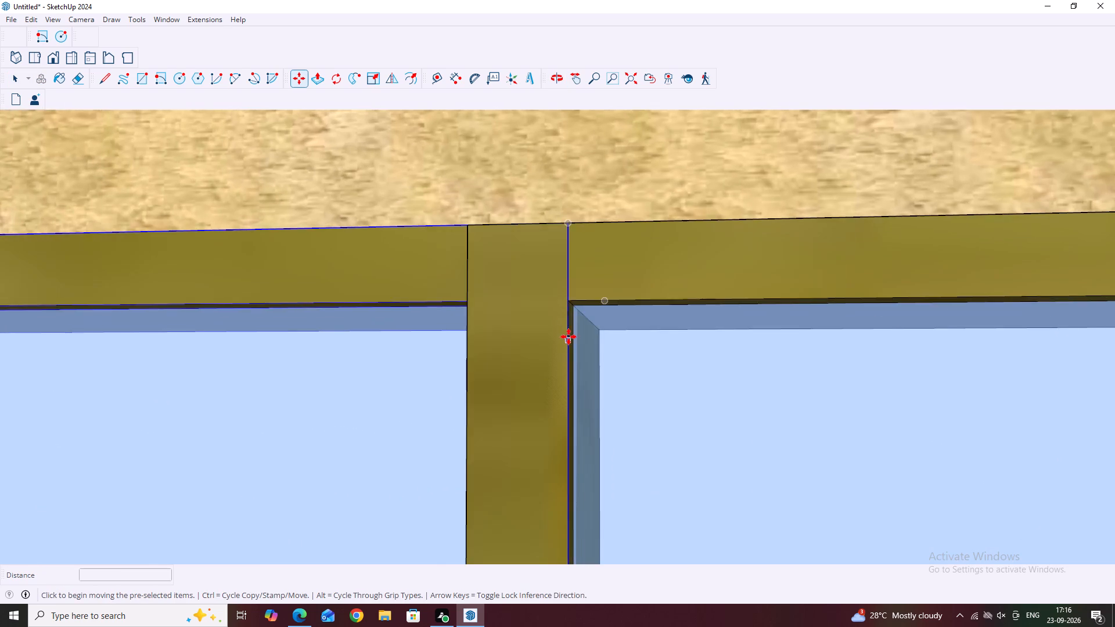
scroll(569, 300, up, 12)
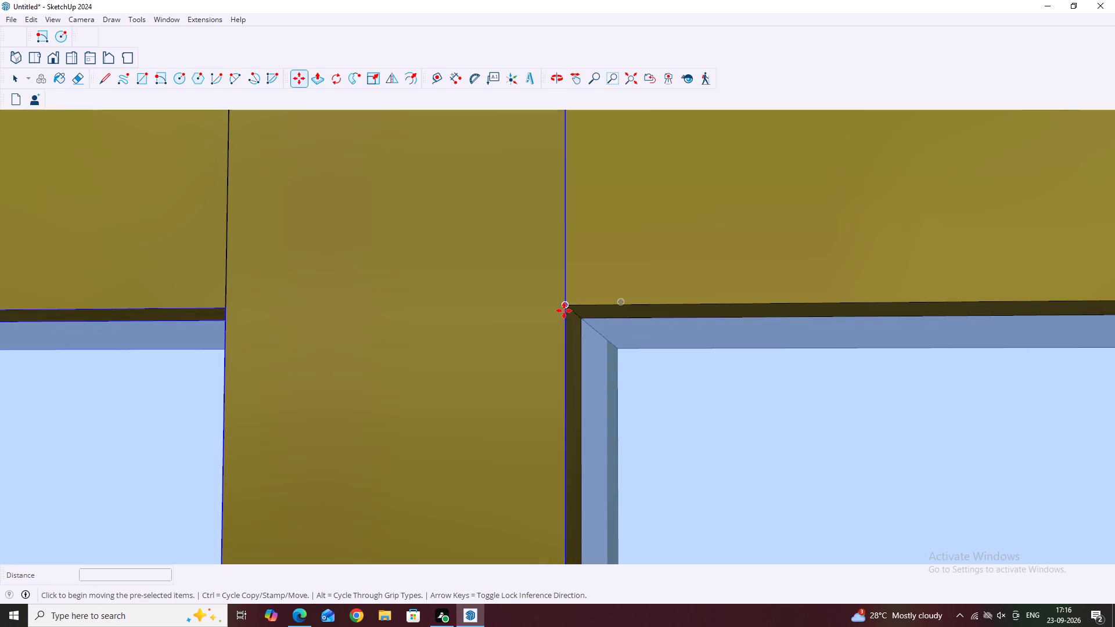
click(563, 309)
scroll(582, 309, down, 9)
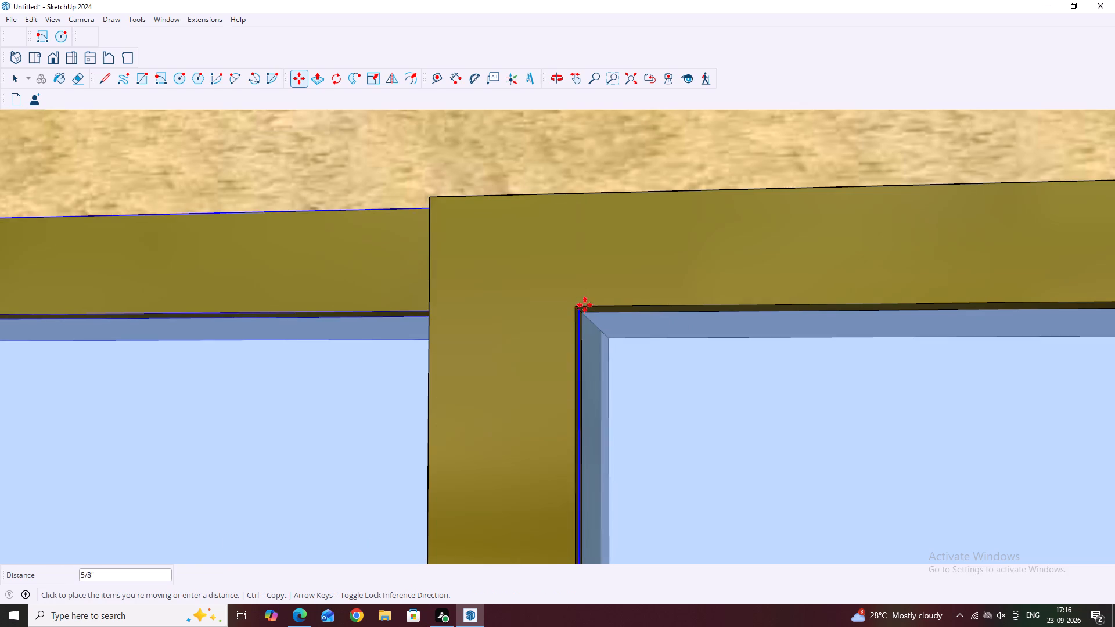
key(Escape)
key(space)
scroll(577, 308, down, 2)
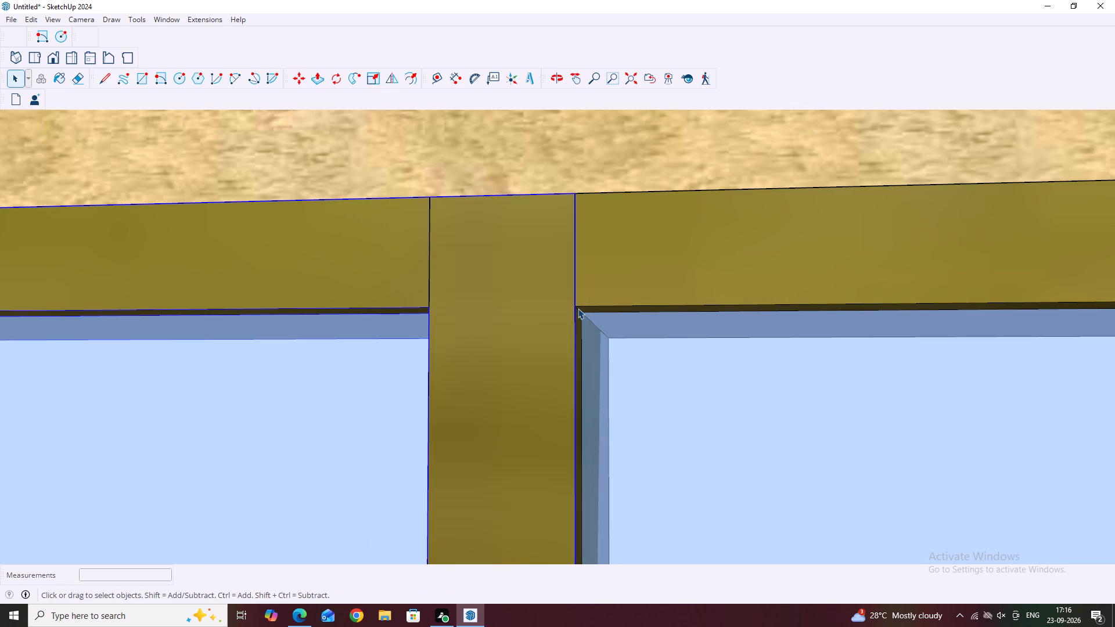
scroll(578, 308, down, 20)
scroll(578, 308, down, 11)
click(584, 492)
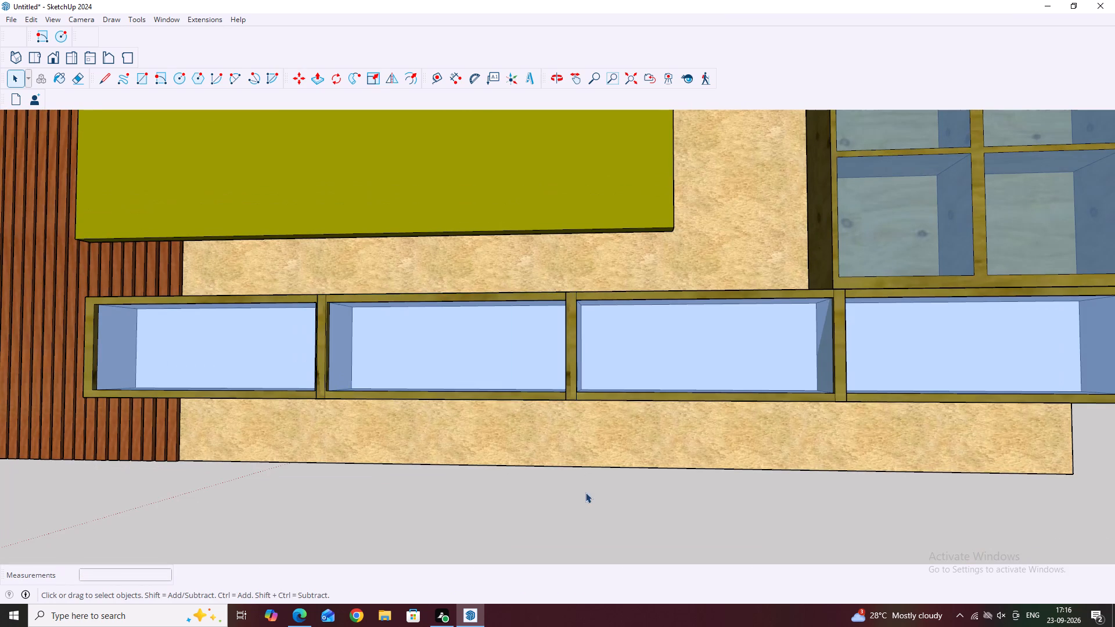
Move the TV unit's leftmost box about 1/4" so its side edge meets the second box's inner upper corner.
middle_drag(486, 401, 543, 459)
scroll(323, 345, up, 5)
middle_drag(313, 343, 315, 344)
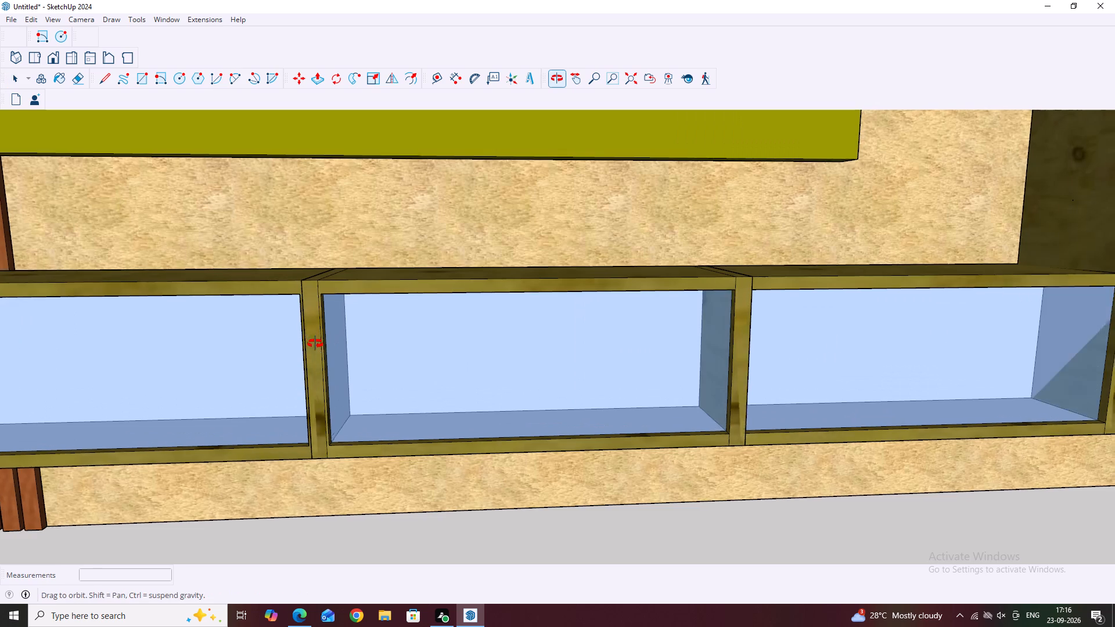
middle_drag(315, 344, 375, 361)
click(283, 308)
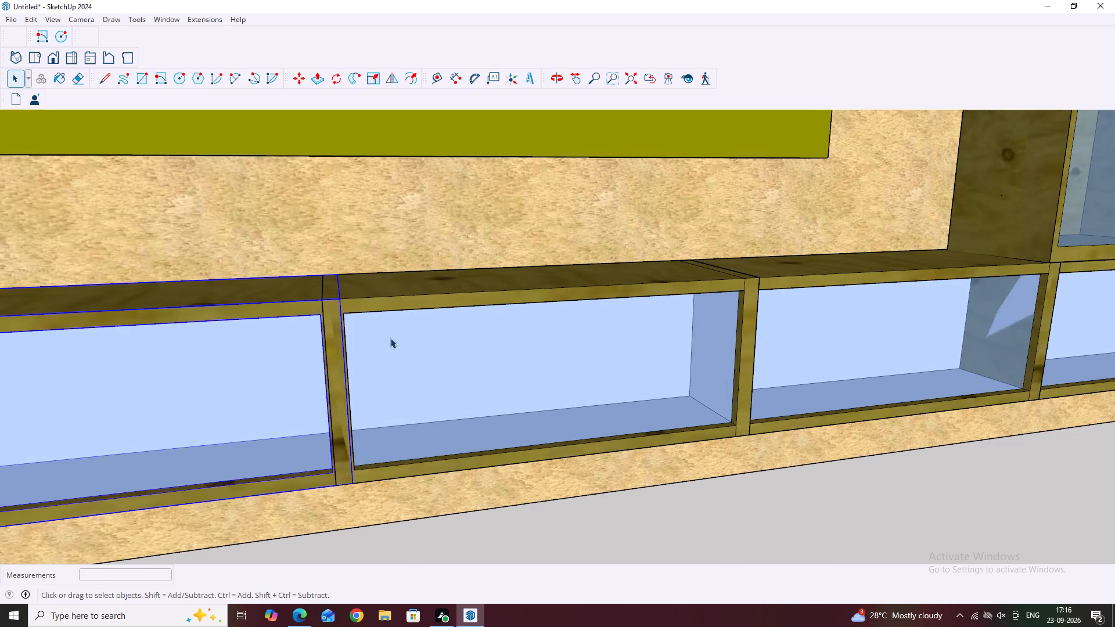
middle_drag(564, 387, 439, 373)
key(m)
scroll(299, 284, up, 11)
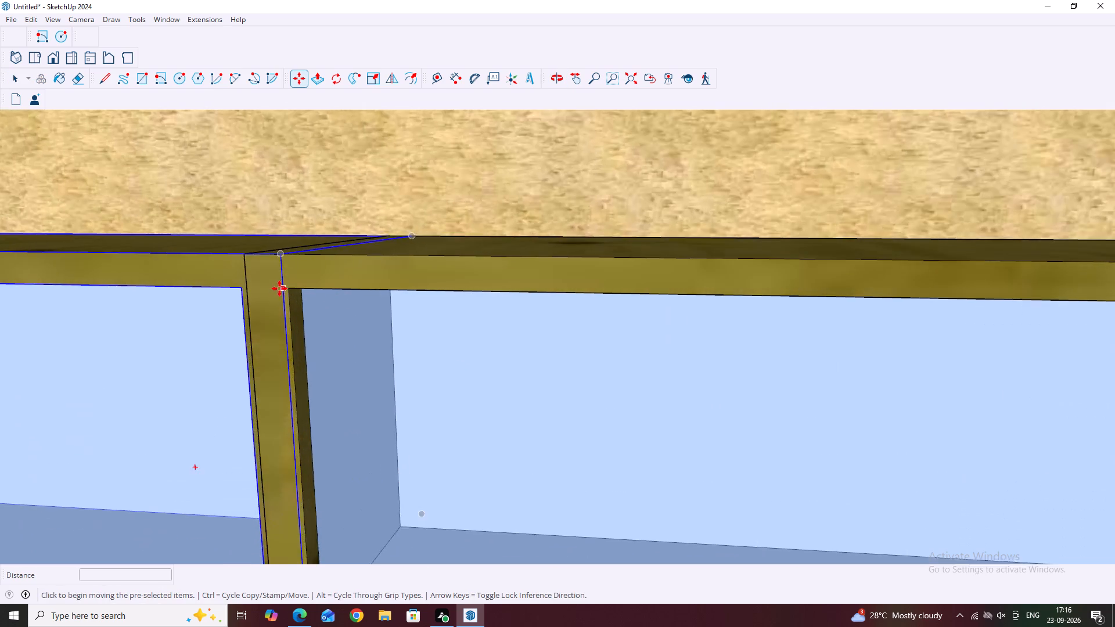
scroll(279, 289, up, 6)
click(285, 286)
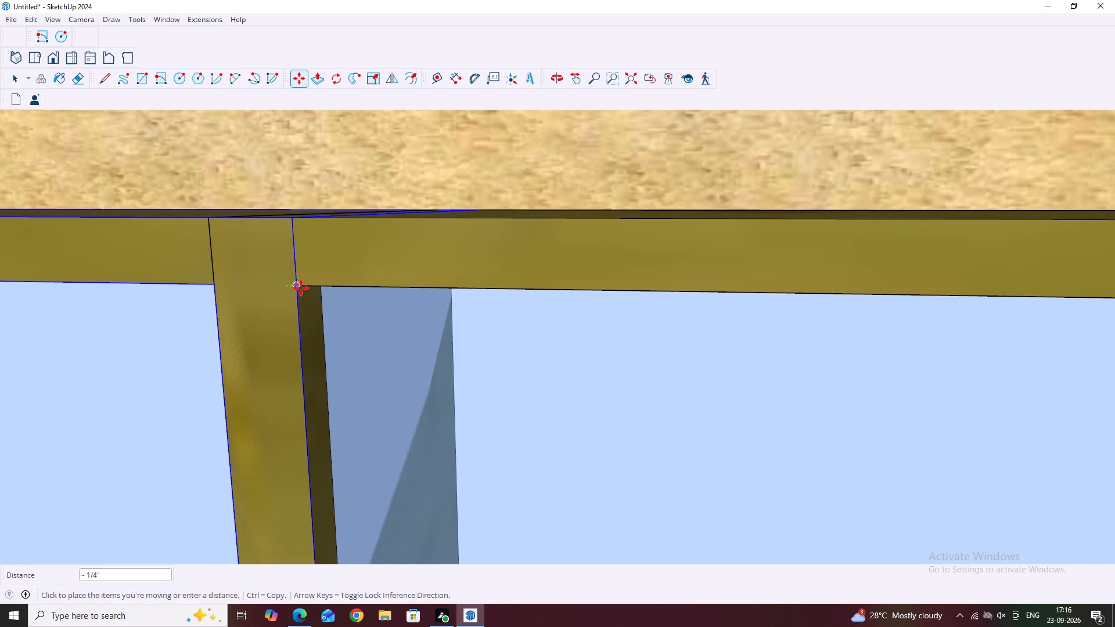
drag(301, 288, 302, 296)
scroll(361, 346, down, 6)
key(Escape)
scroll(563, 325, down, 15)
key(space)
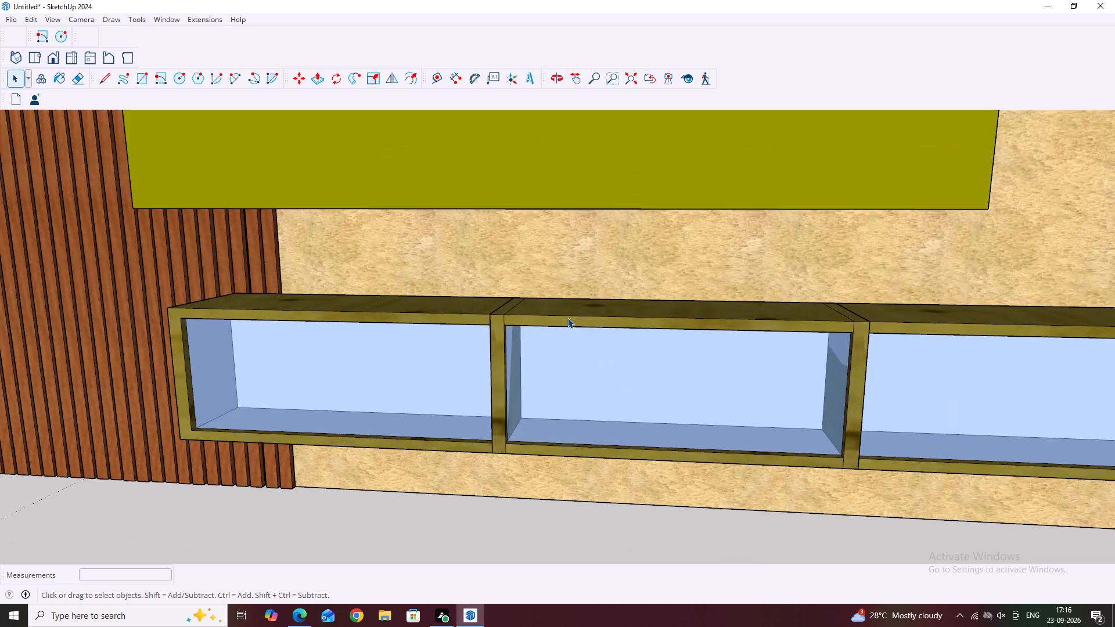
Examine the alignment of the TV unit's boxes and the joint where the cabinet sits on the right-hand end box.
scroll(567, 318, down, 2)
scroll(560, 399, down, 6)
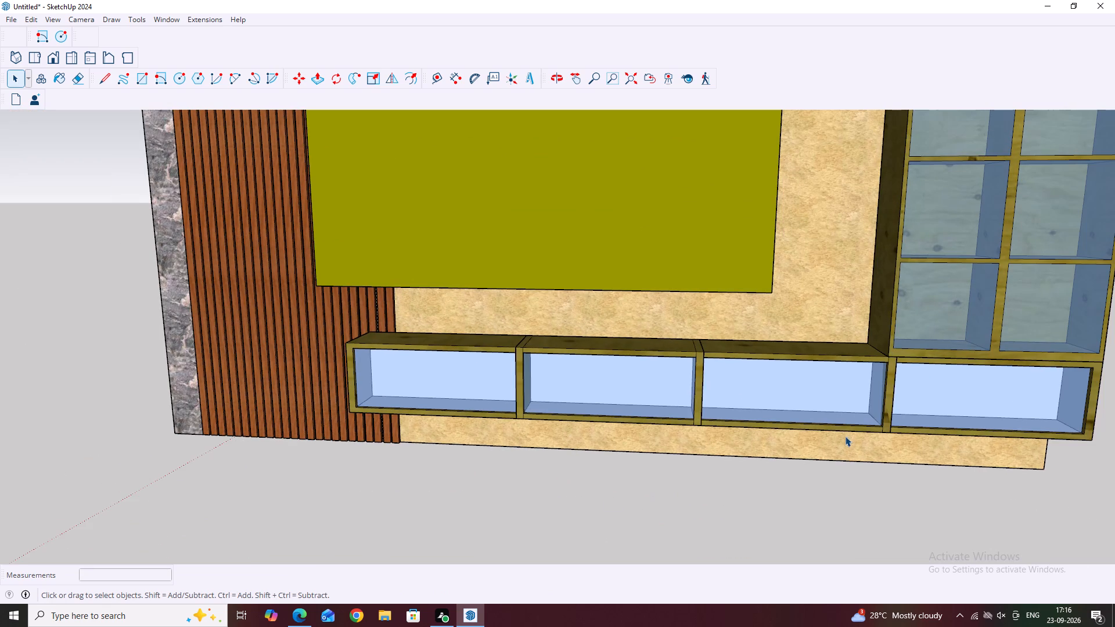
middle_drag(900, 423, 864, 412)
scroll(898, 421, up, 5)
middle_drag(840, 438, 865, 554)
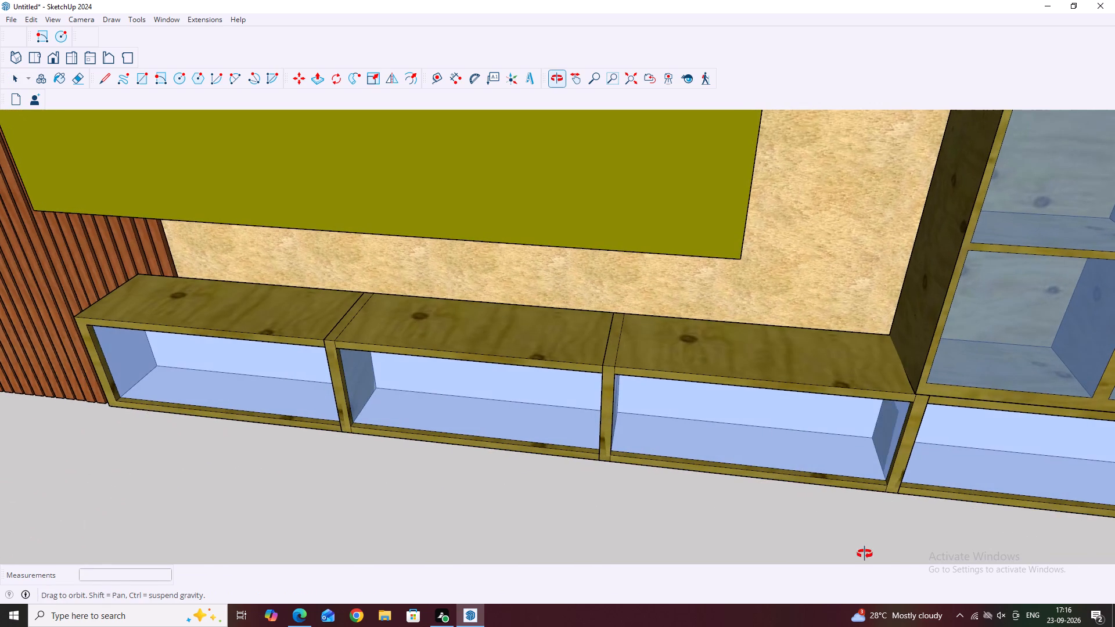
middle_drag(865, 554, 869, 555)
scroll(382, 325, down, 4)
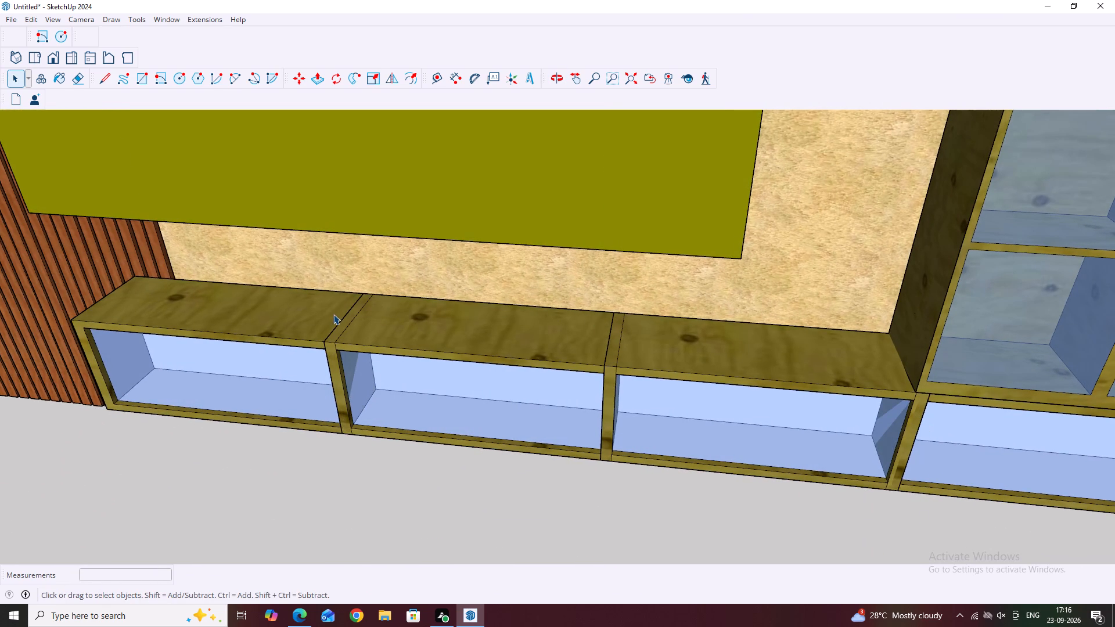
scroll(333, 314, down, 1)
scroll(866, 428, up, 3)
scroll(853, 363, up, 2)
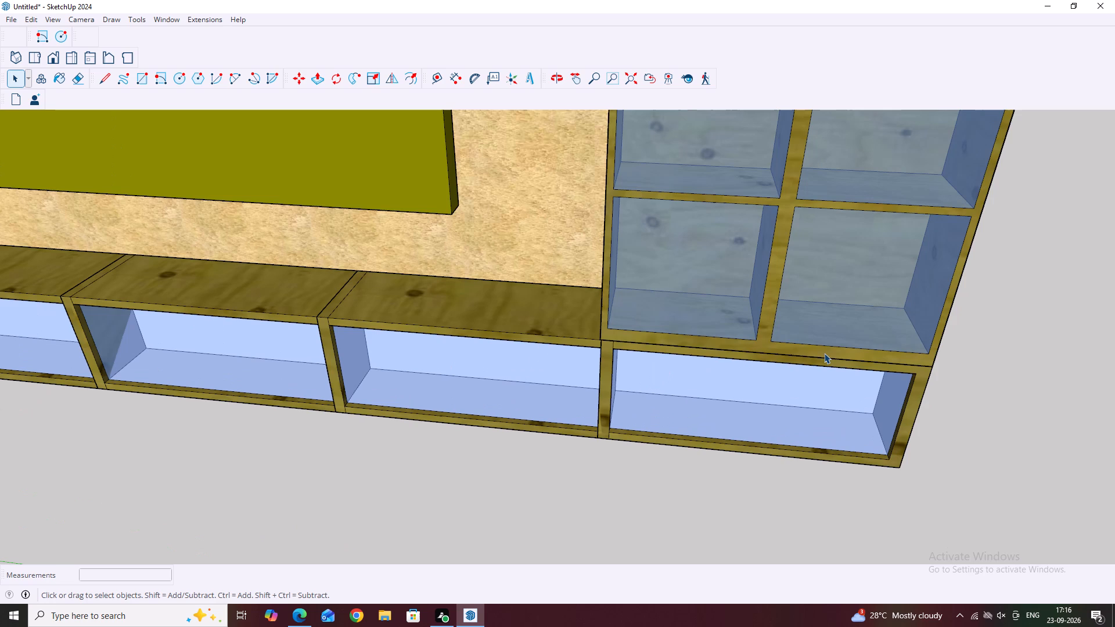
click(820, 352)
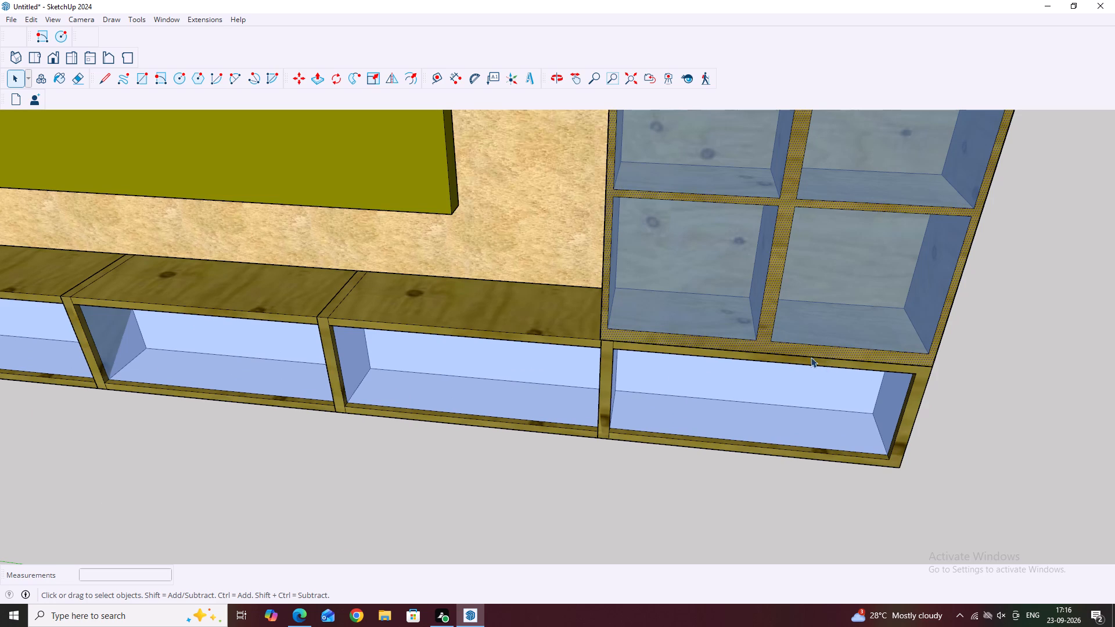
scroll(704, 343, up, 5)
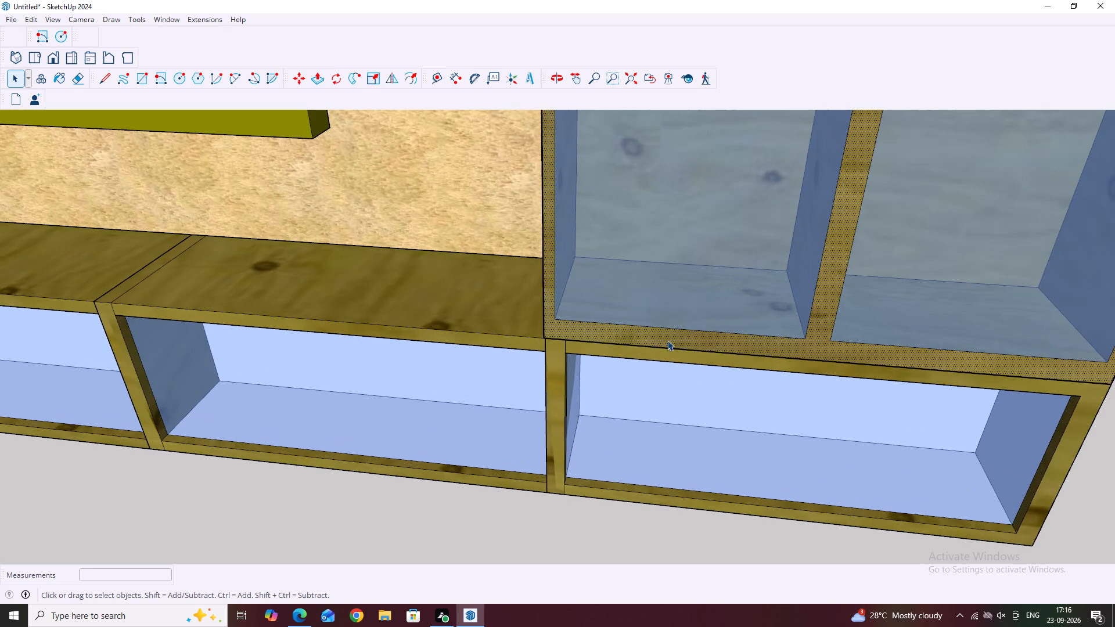
scroll(625, 336, up, 2)
scroll(556, 324, up, 2)
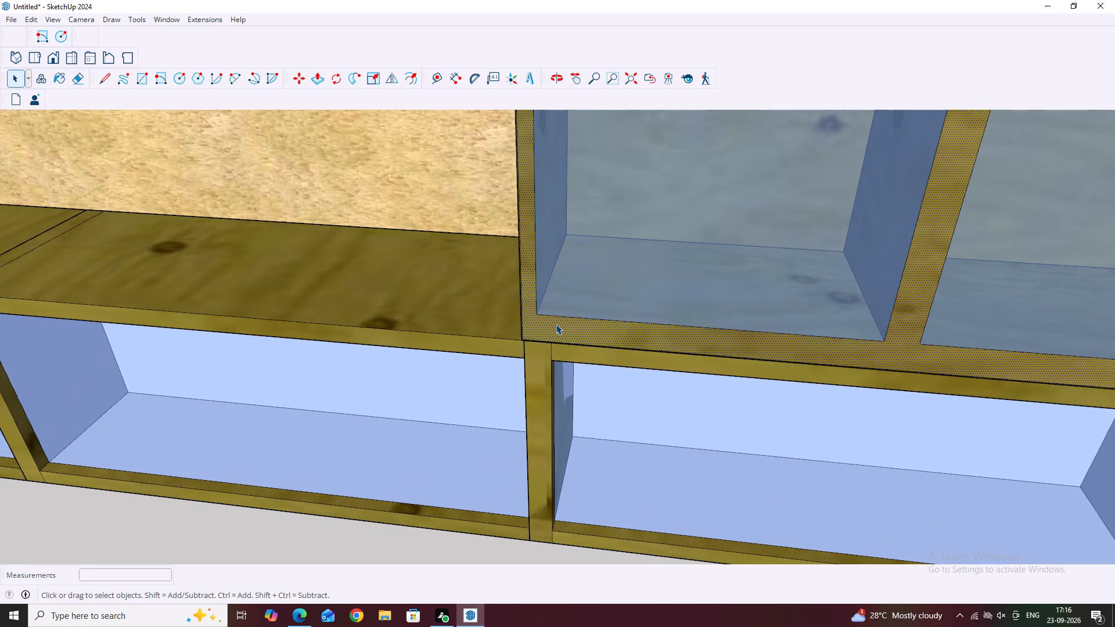
scroll(556, 324, up, 1)
key(Escape)
key(space)
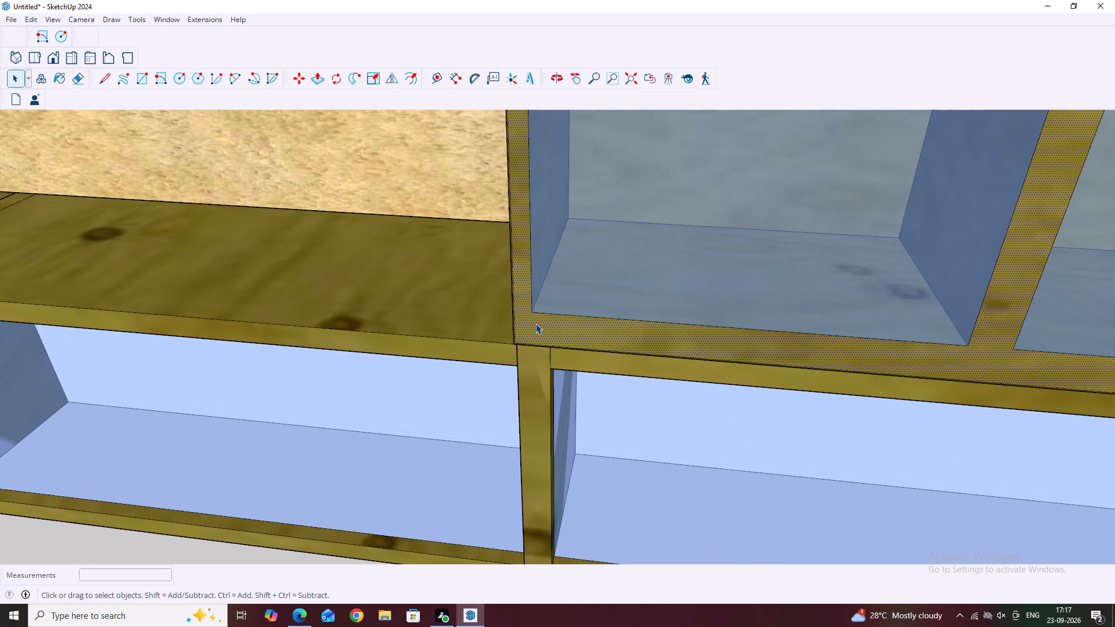
click(535, 323)
scroll(537, 323, down, 7)
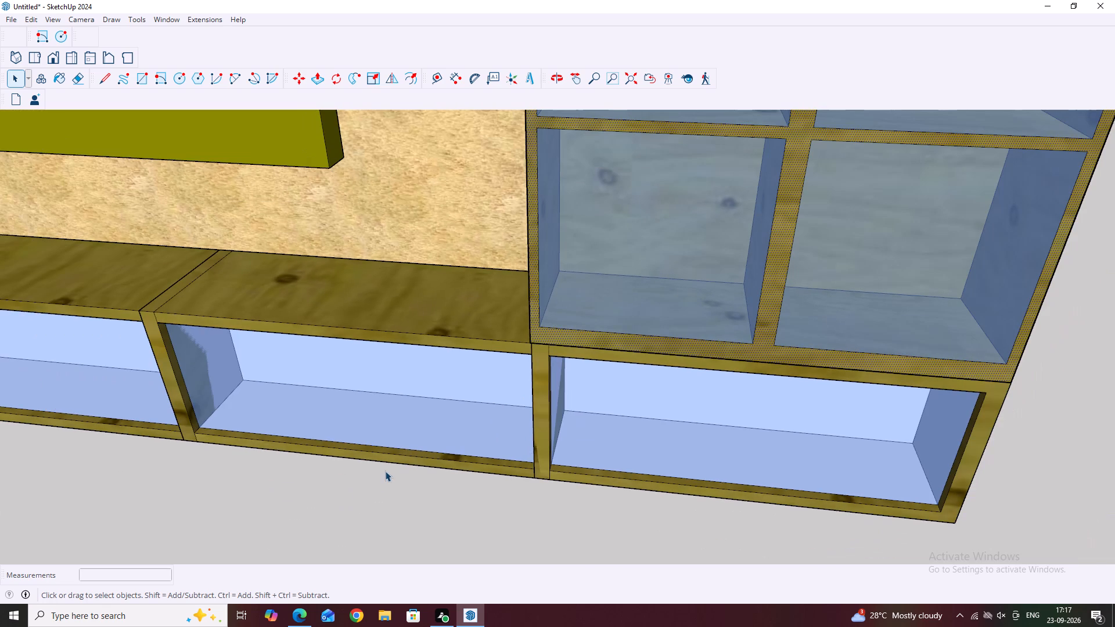
click(386, 480)
scroll(468, 464, down, 5)
click(756, 303)
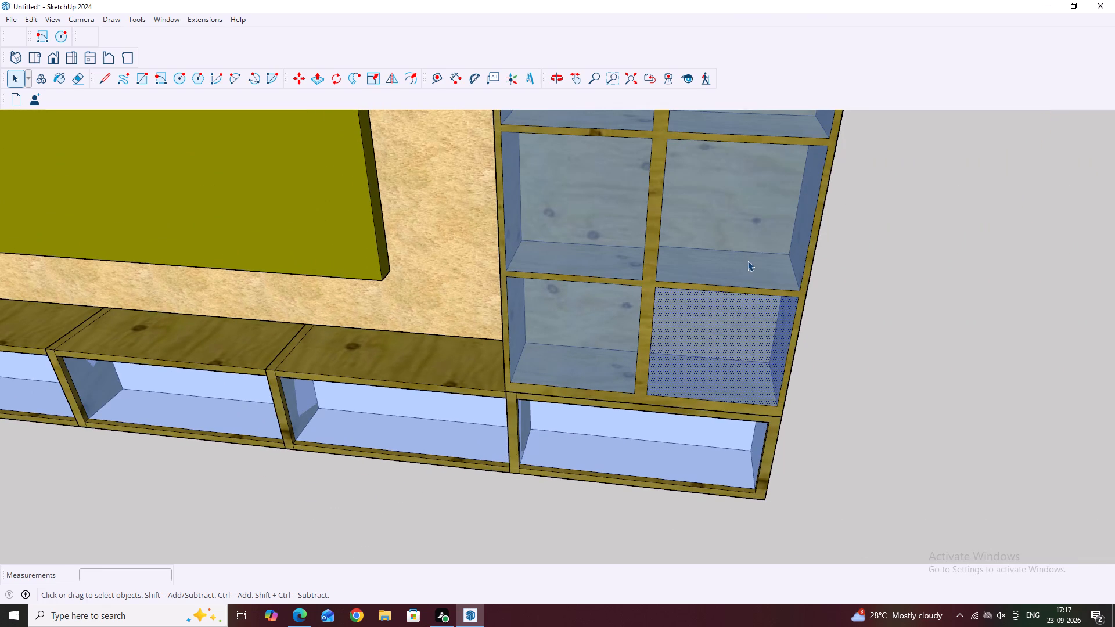
click(747, 261)
scroll(707, 257, down, 1)
scroll(700, 261, up, 2)
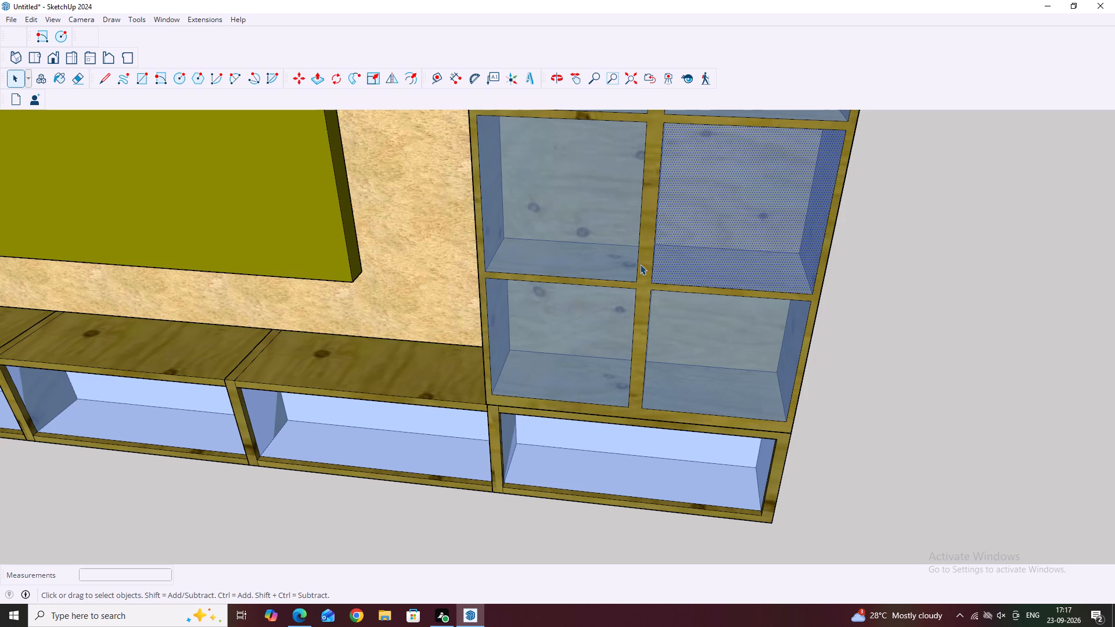
scroll(681, 292, down, 5)
click(850, 315)
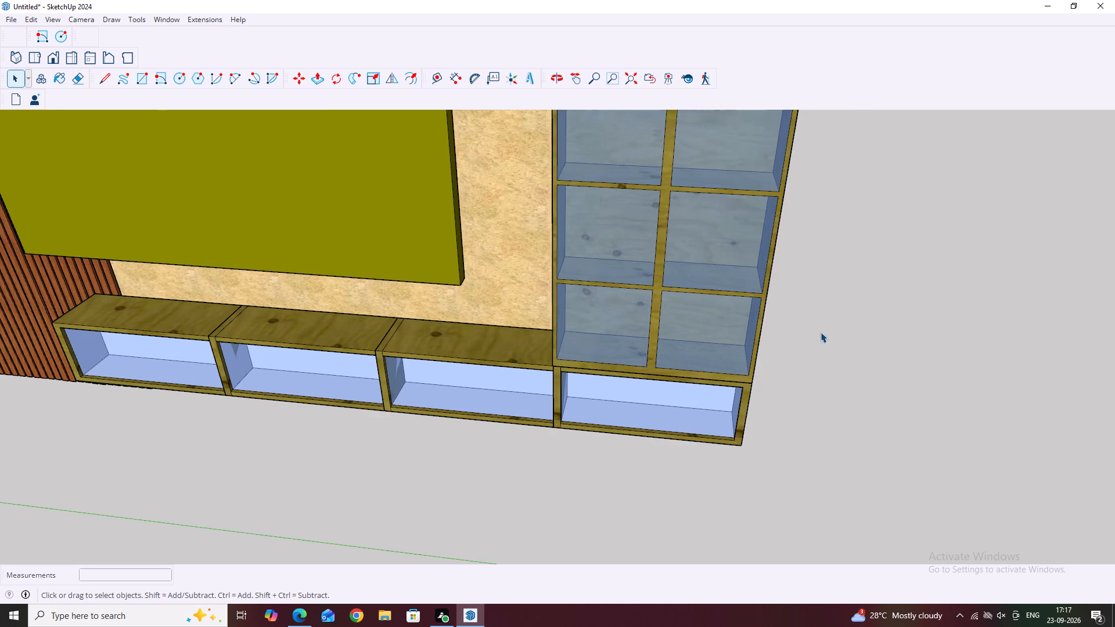
Delete the four glass panes covering the two lowest rows of the two-column cabinet.
scroll(810, 330, down, 4)
middle_drag(821, 366, 828, 290)
click(755, 333)
click(656, 309)
click(659, 232)
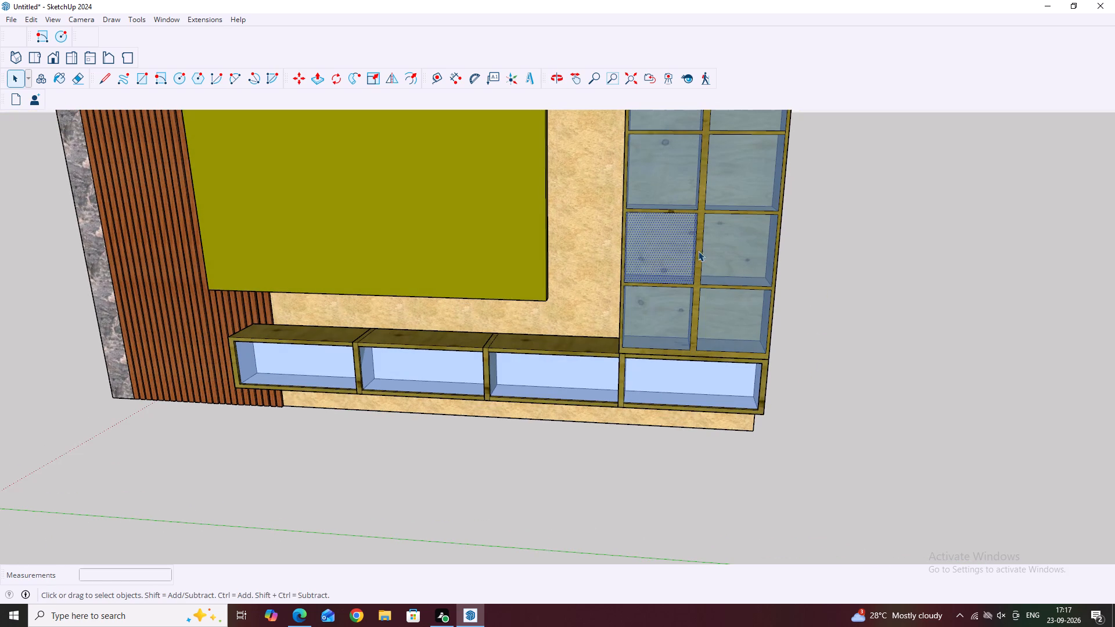
key(Delete)
click(740, 266)
click(730, 315)
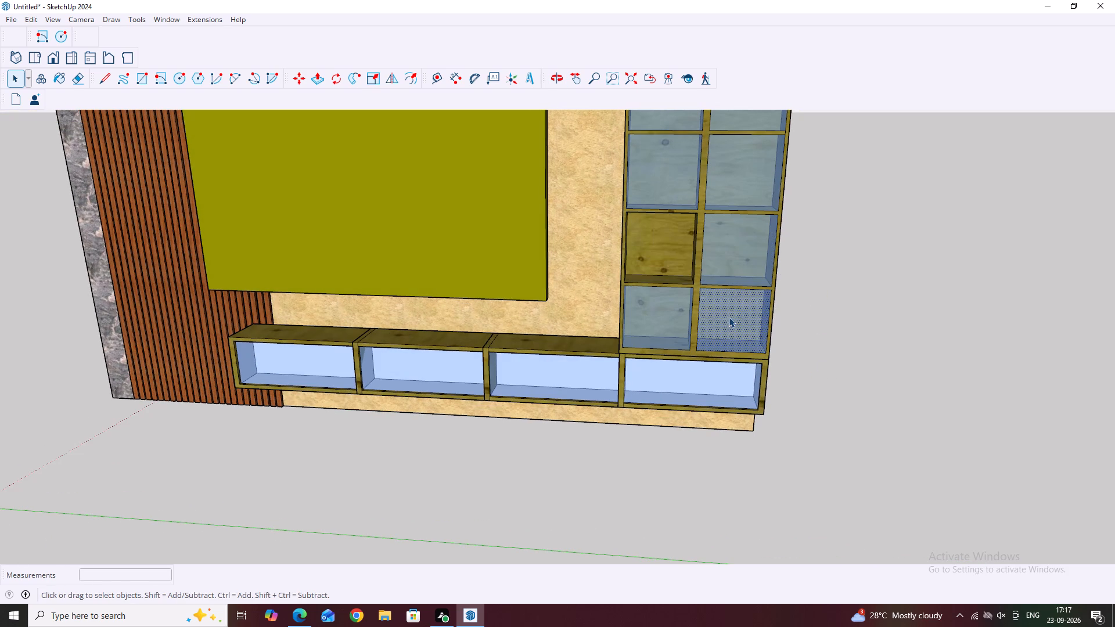
click(662, 318)
key(Delete)
click(699, 307)
click(735, 246)
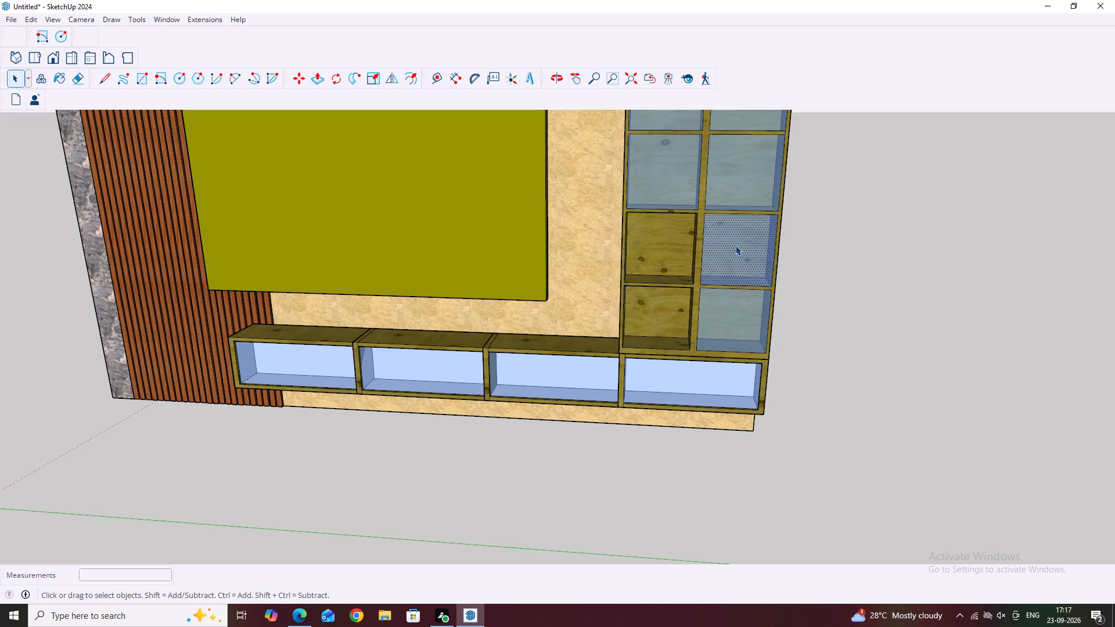
key(Delete)
click(722, 309)
key(Delete)
Delete the six remaining glass panes from the cabinet's three upper rows.
click(746, 188)
key(Delete)
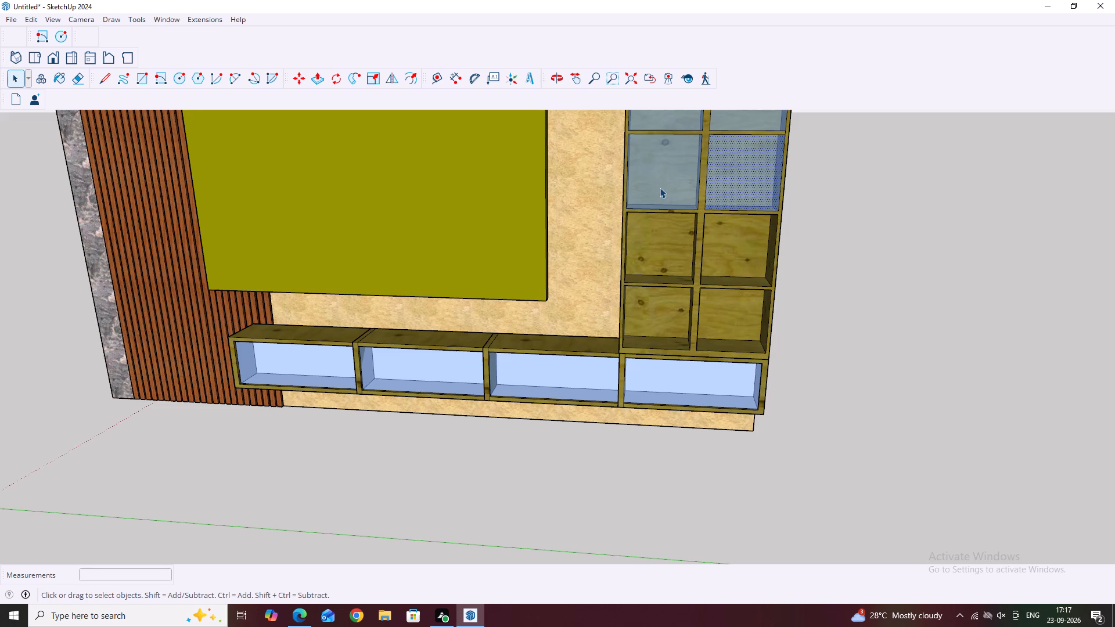
click(657, 185)
key(Delete)
scroll(726, 279, down, 5)
click(743, 179)
key(Delete)
click(704, 171)
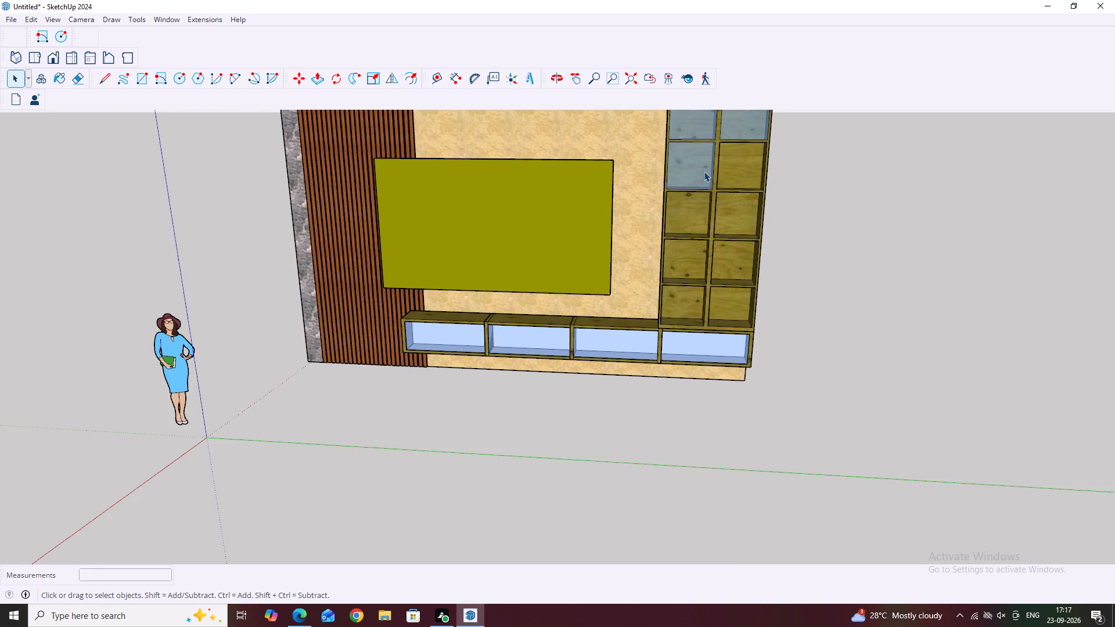
scroll(745, 235, down, 5)
key(Delete)
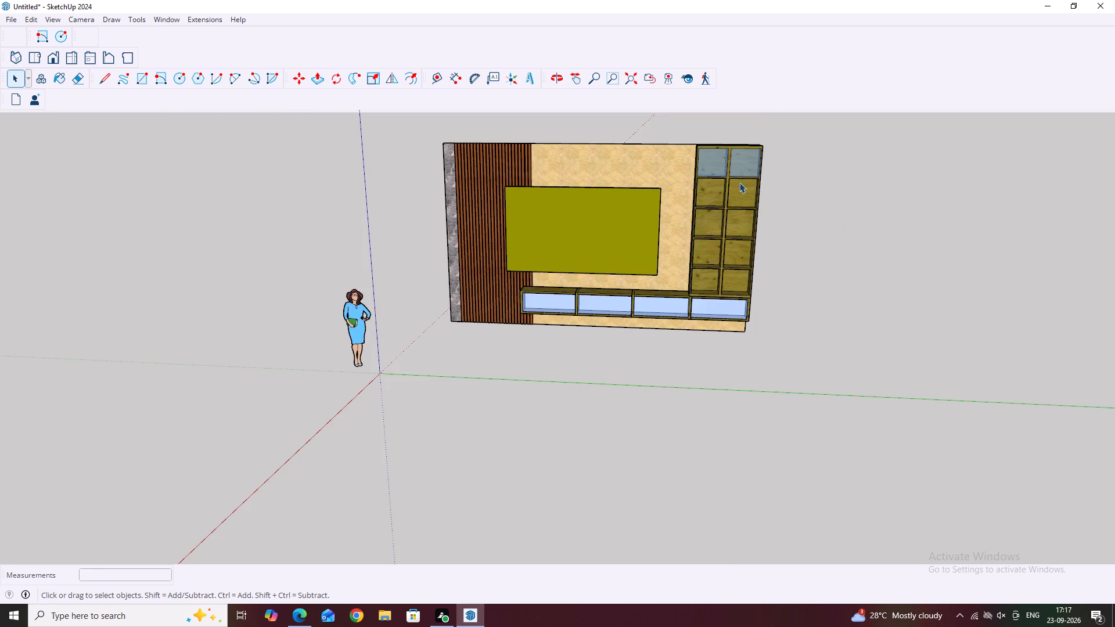
scroll(739, 175, up, 1)
click(749, 161)
key(Delete)
click(714, 158)
key(Delete)
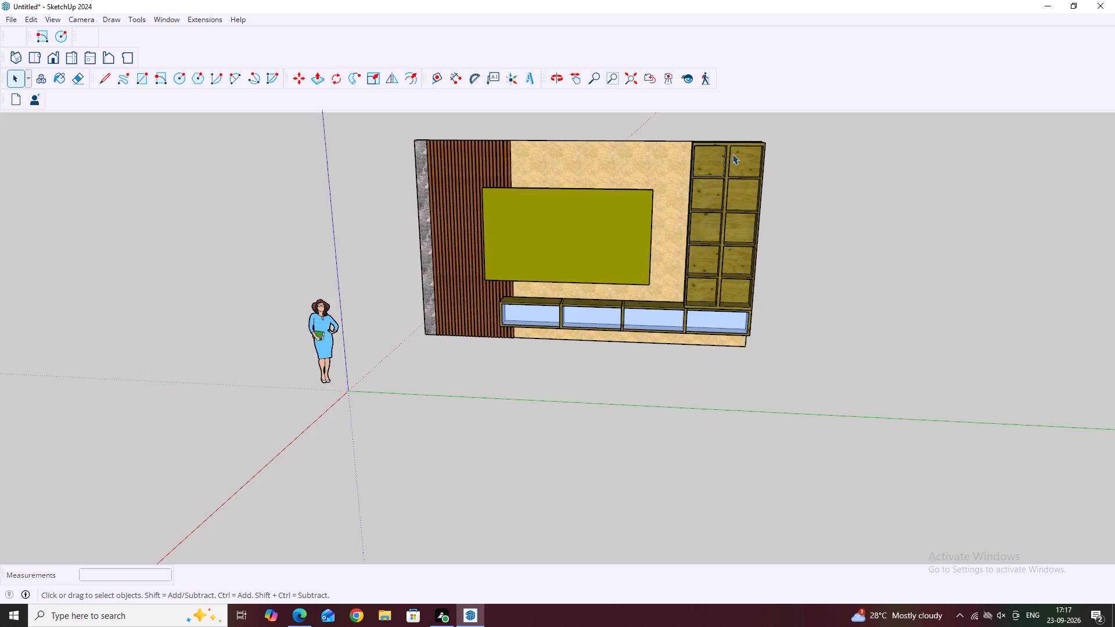
Push/Pull the left inner side face of the cabinet's top-left compartment 1" into the compartment.
scroll(726, 149, up, 10)
middle_drag(742, 176, 738, 147)
middle_drag(741, 206, 688, 146)
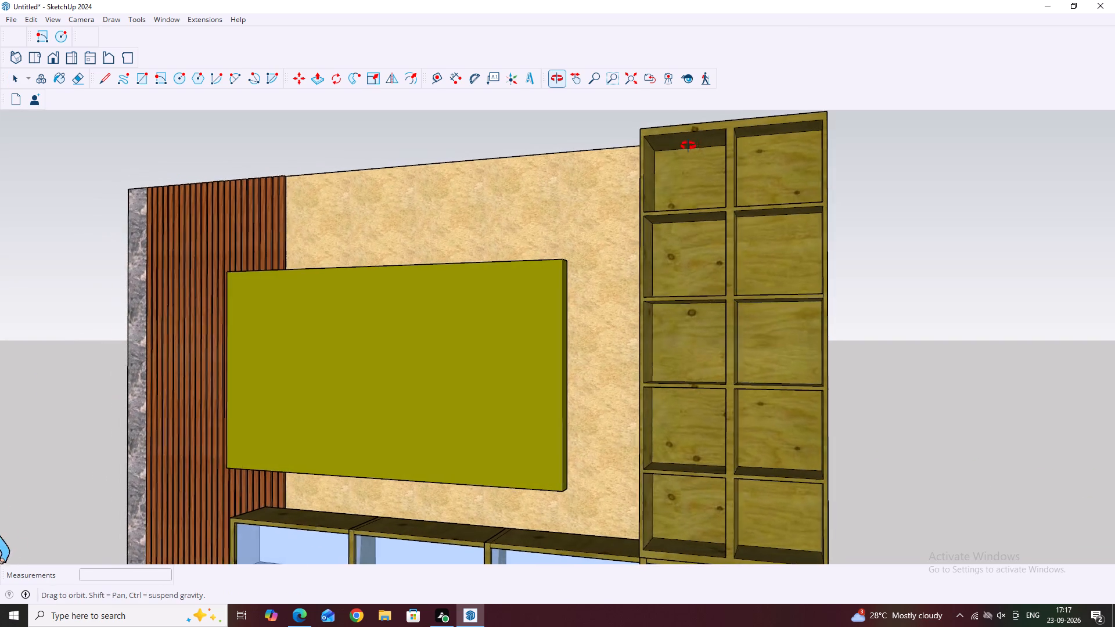
middle_drag(688, 146, 648, 247)
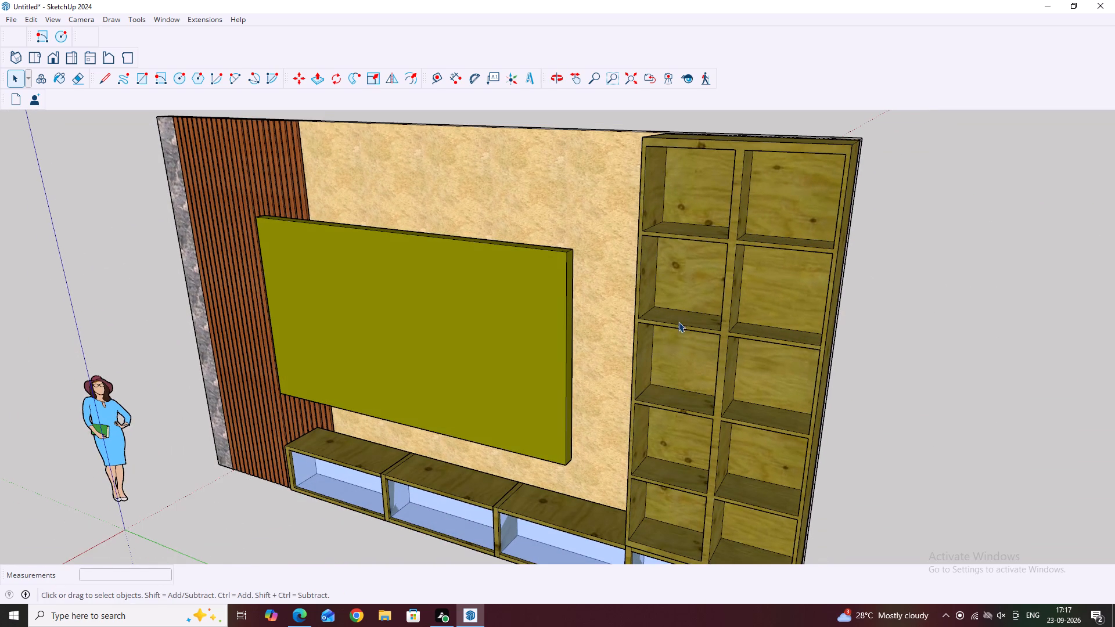
middle_drag(607, 412, 716, 283)
scroll(702, 275, down, 6)
scroll(551, 462, up, 2)
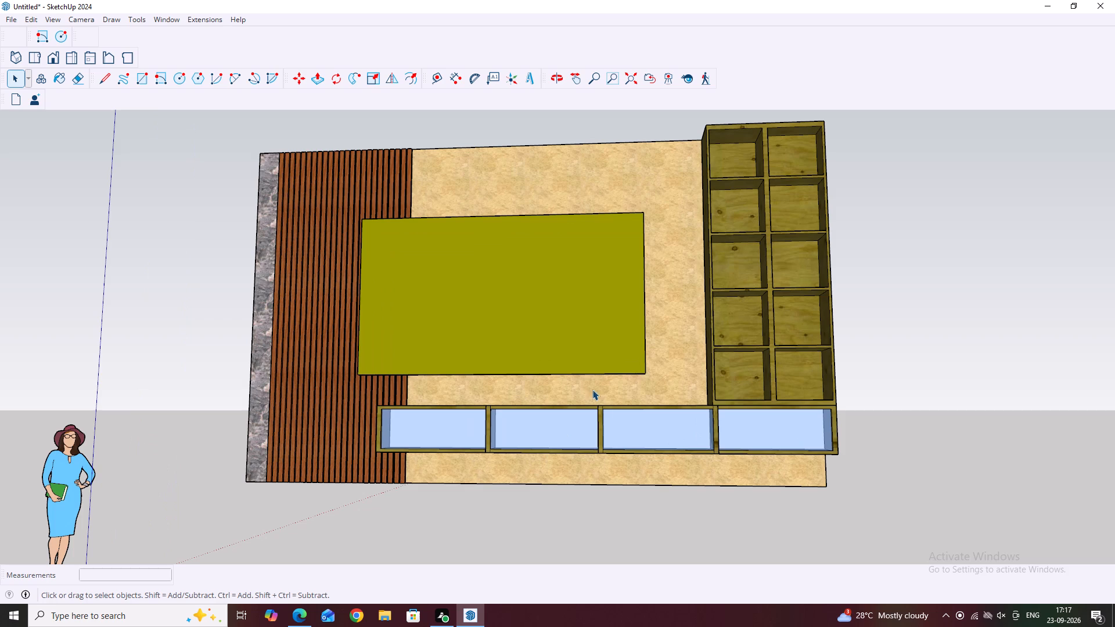
middle_drag(769, 155, 762, 164)
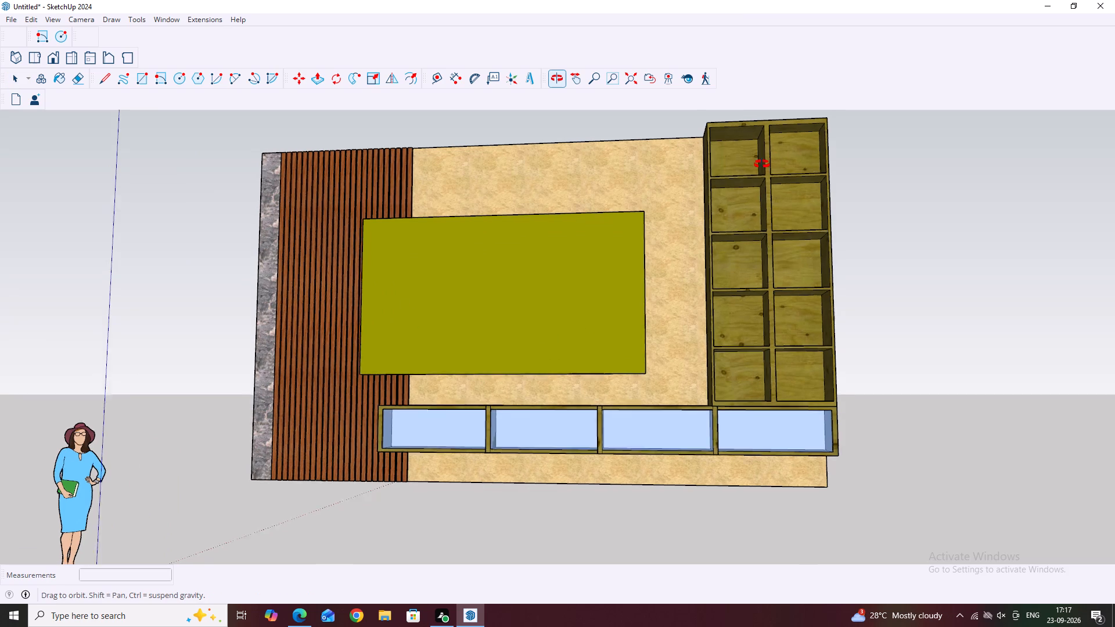
middle_drag(762, 164, 789, 424)
middle_drag(790, 229, 747, 200)
scroll(755, 208, up, 2)
middle_drag(816, 222, 662, 191)
middle_drag(767, 264, 691, 215)
click(705, 232)
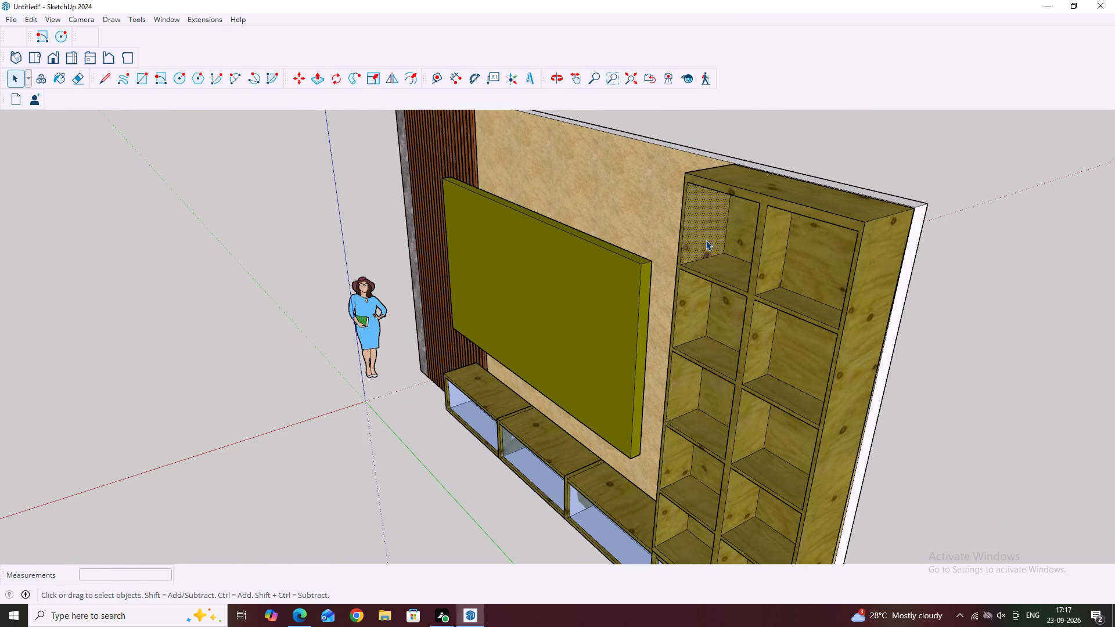
key(p)
click(700, 239)
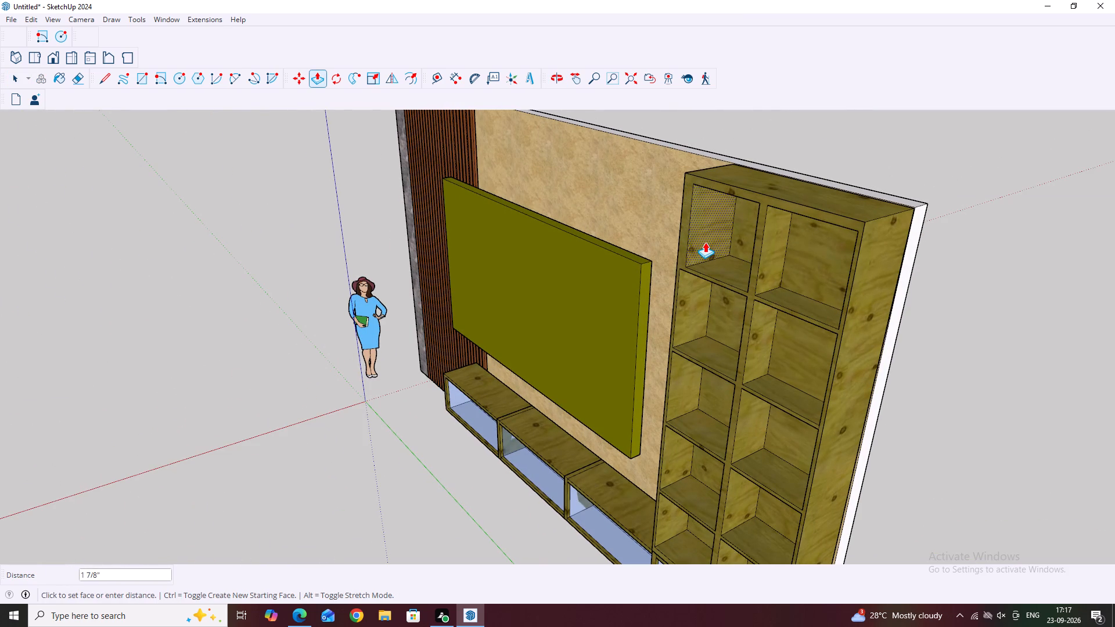
text(1")
key(Return)
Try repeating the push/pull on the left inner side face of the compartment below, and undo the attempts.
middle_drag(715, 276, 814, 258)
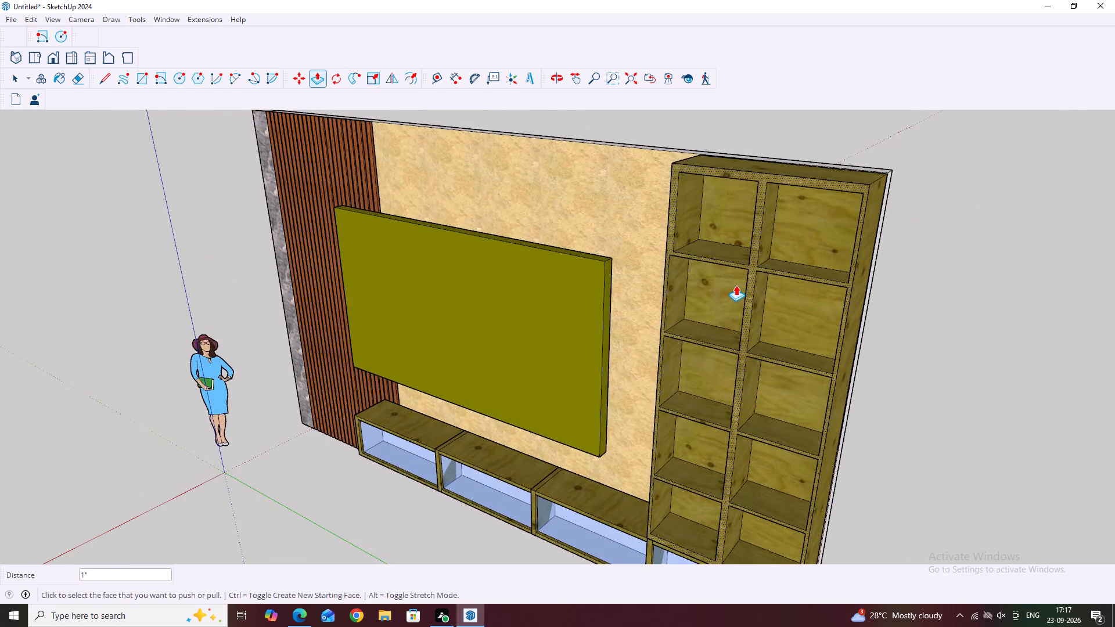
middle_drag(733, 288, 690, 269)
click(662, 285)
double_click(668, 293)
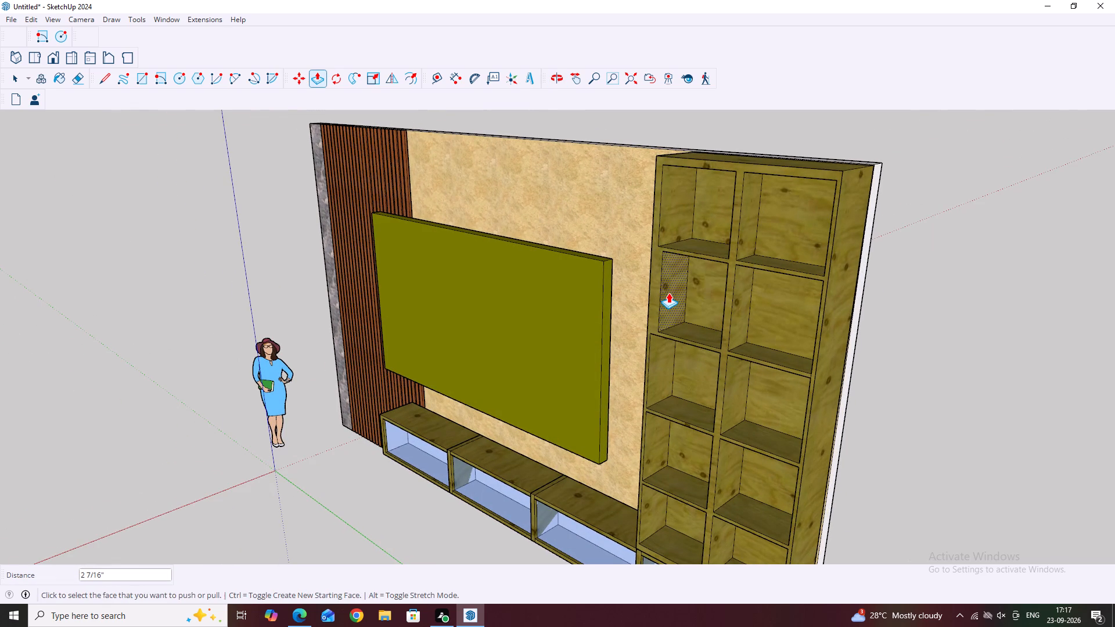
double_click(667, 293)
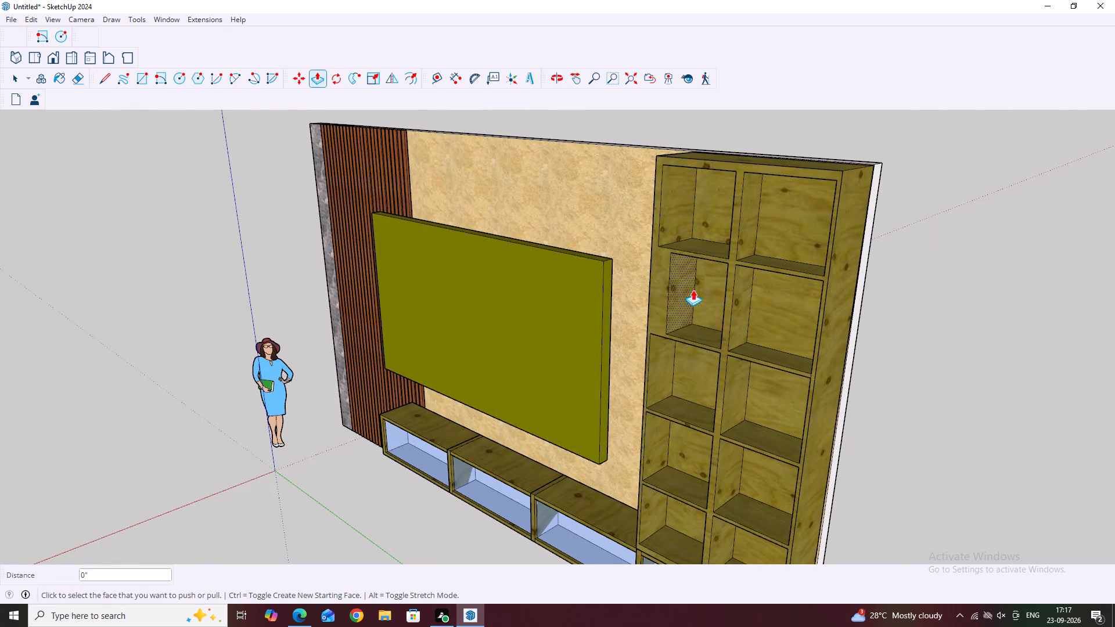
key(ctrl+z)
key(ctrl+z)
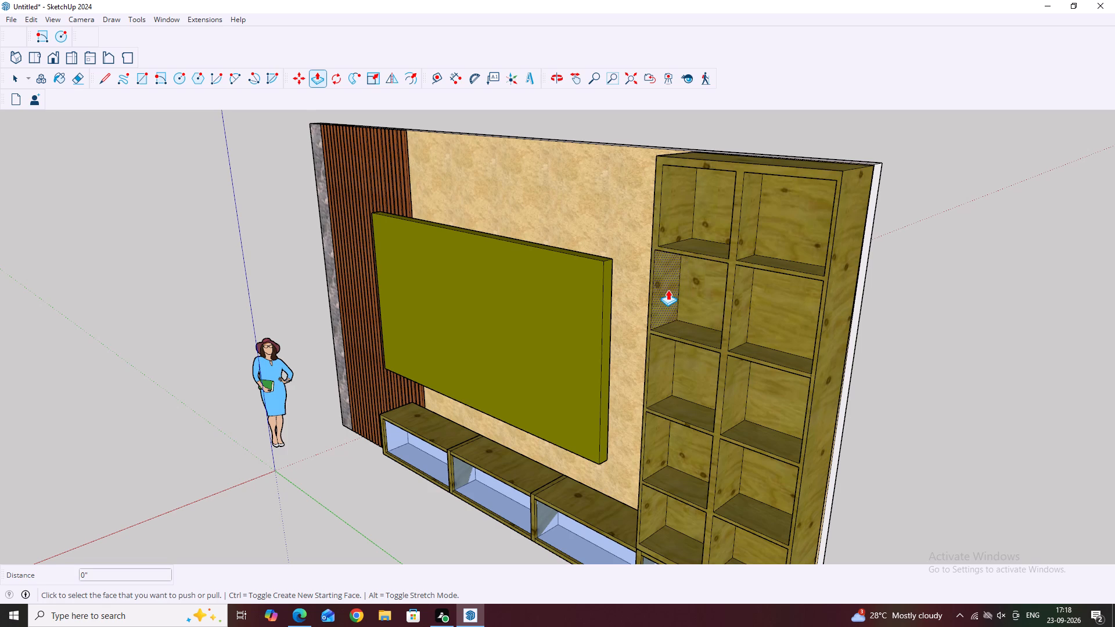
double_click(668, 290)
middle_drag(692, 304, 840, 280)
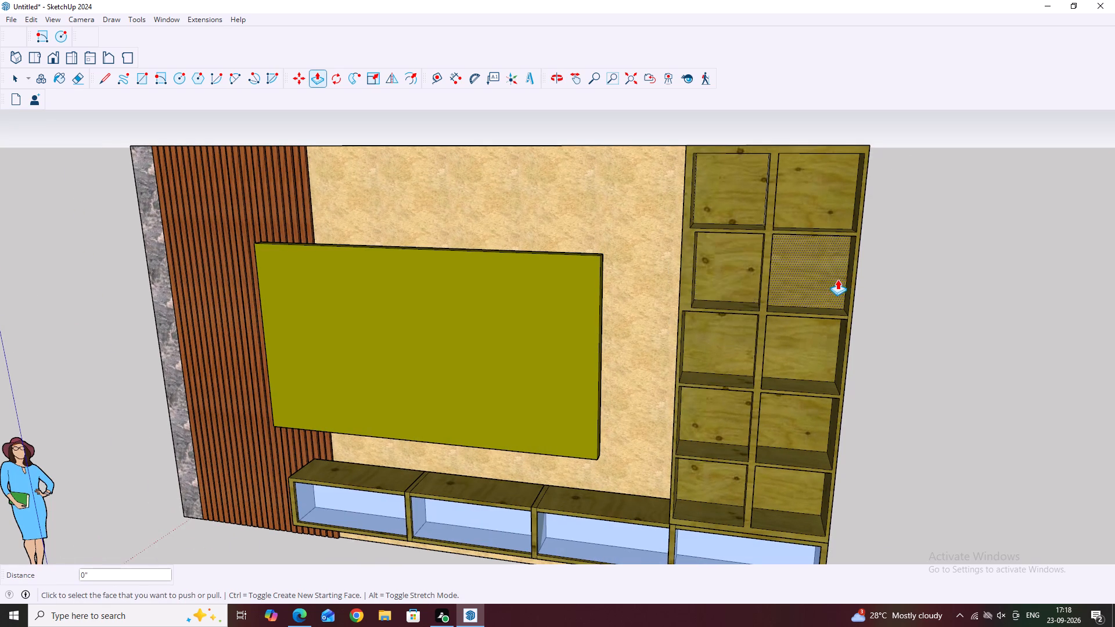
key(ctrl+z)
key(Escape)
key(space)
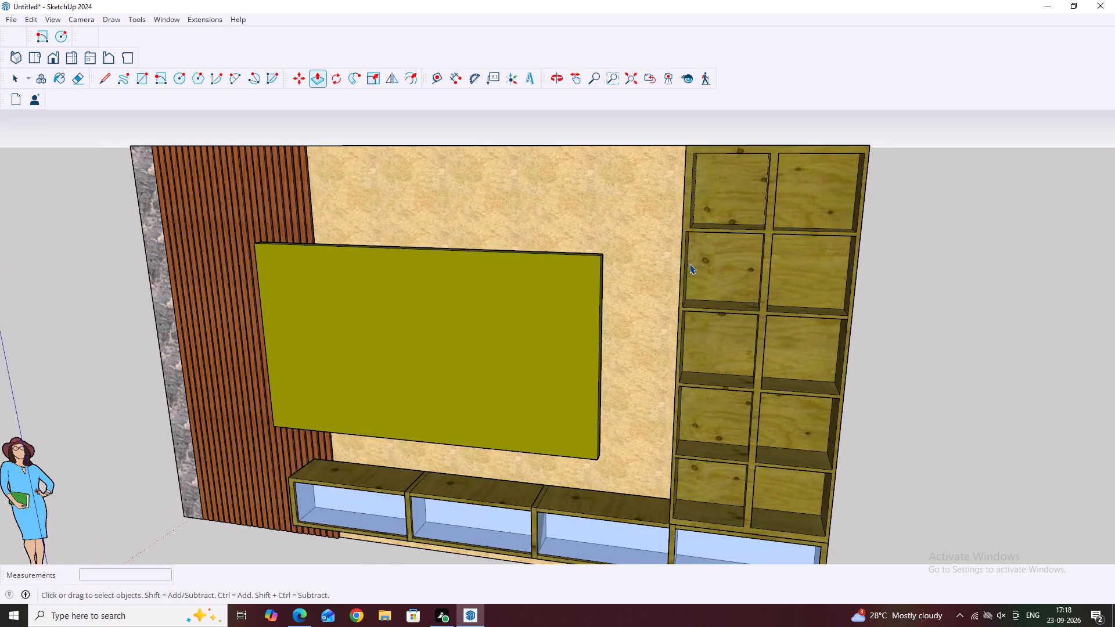
Push/Pull the left inner side face of the left column's second compartment from the top 1" inward.
middle_drag(764, 264, 656, 267)
scroll(675, 268, up, 2)
click(675, 271)
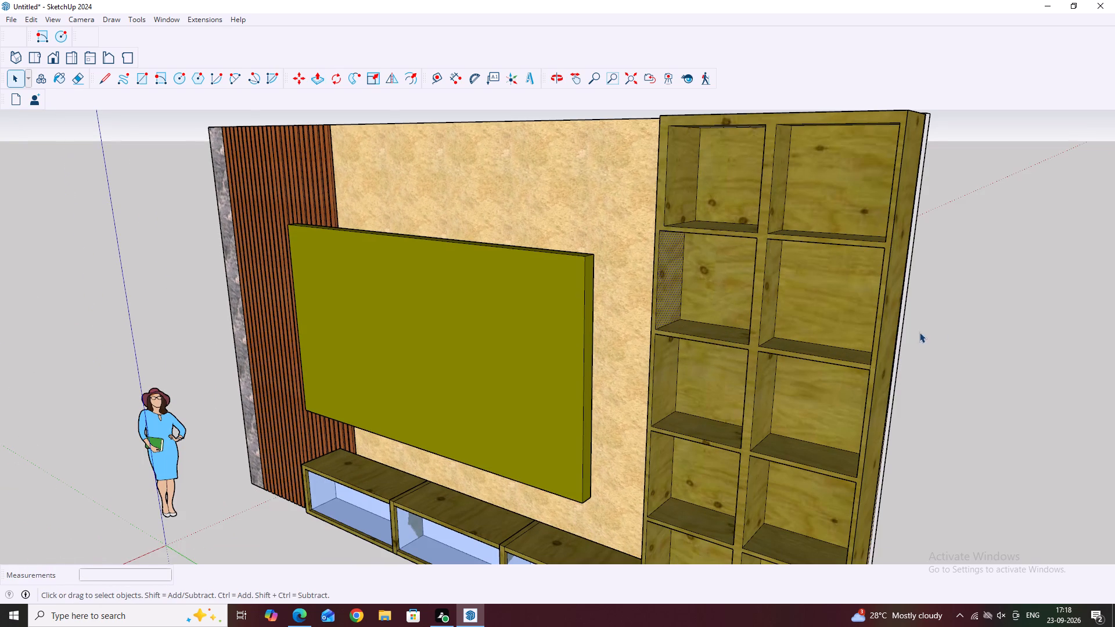
key(p)
click(671, 291)
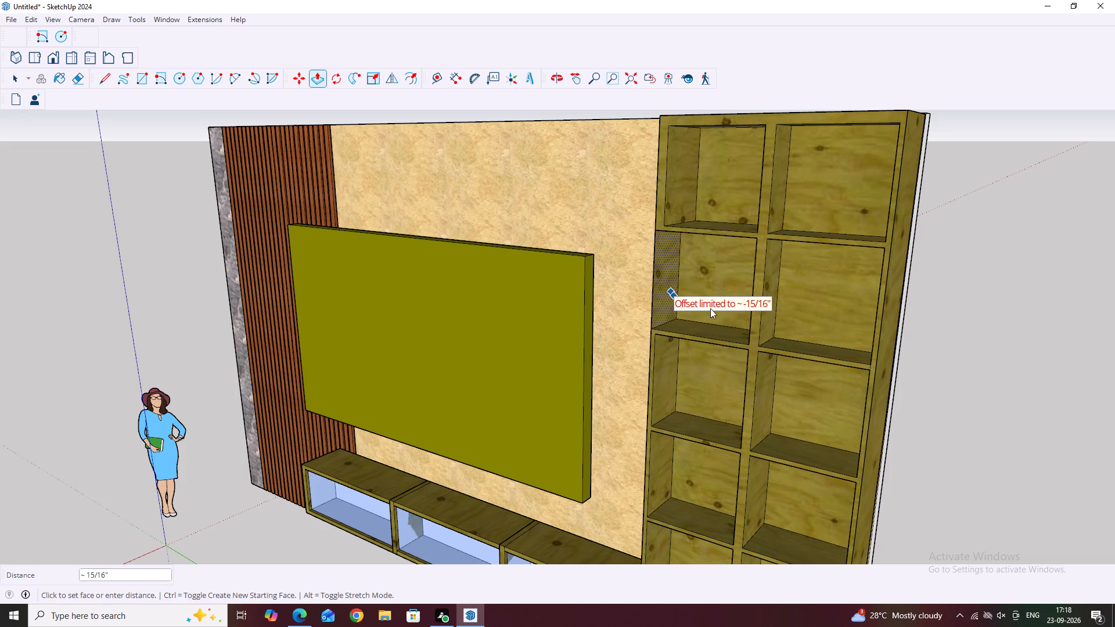
scroll(708, 266, up, 3)
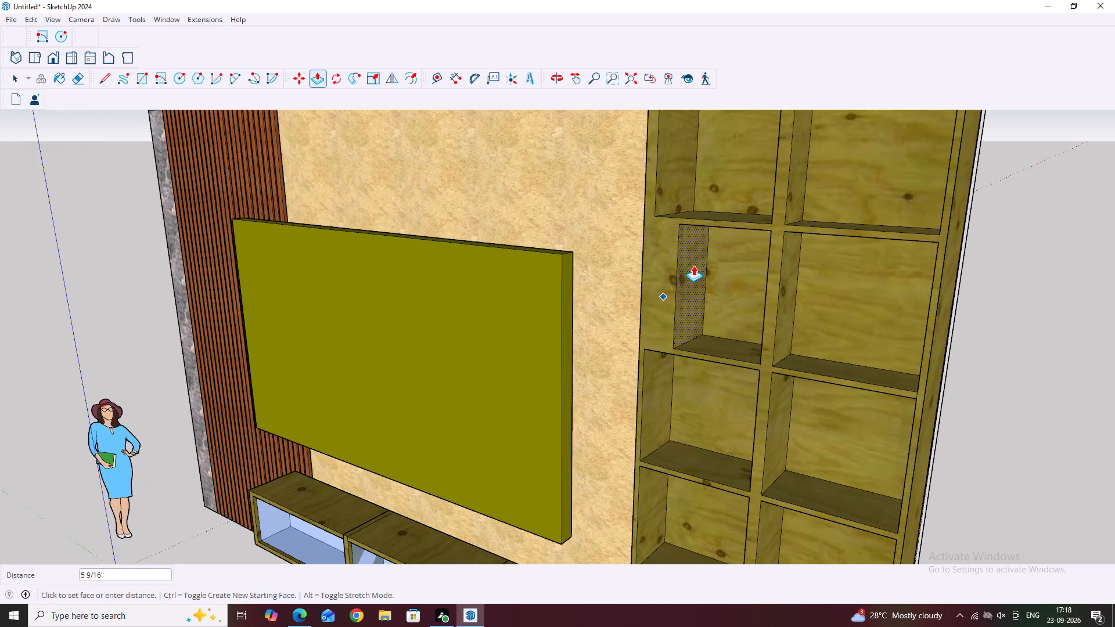
text(1")
key(Return)
middle_drag(686, 247, 797, 283)
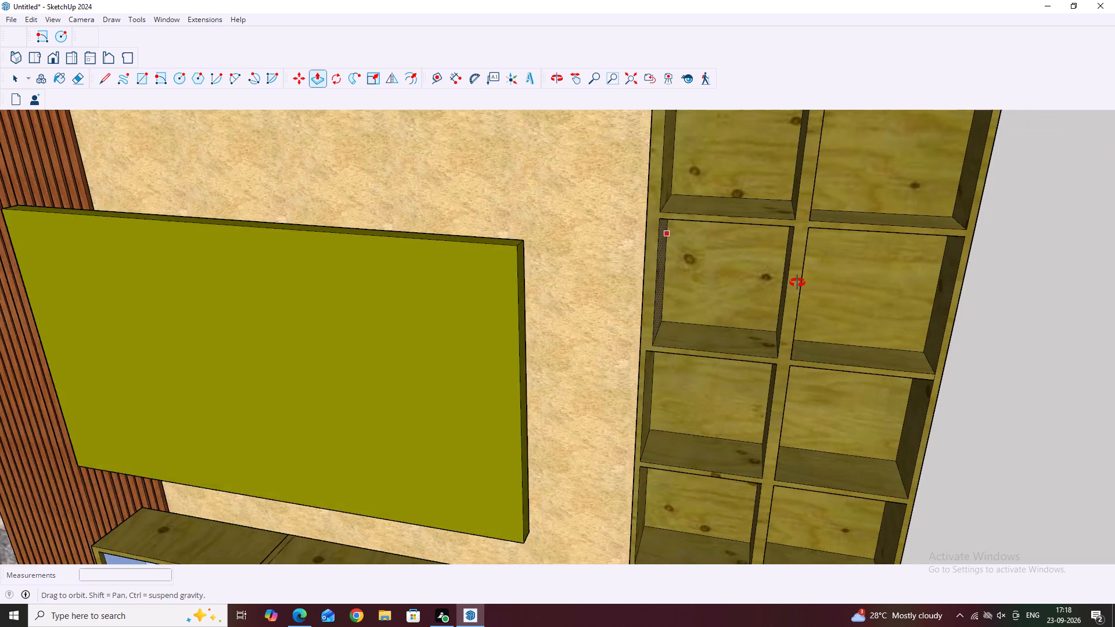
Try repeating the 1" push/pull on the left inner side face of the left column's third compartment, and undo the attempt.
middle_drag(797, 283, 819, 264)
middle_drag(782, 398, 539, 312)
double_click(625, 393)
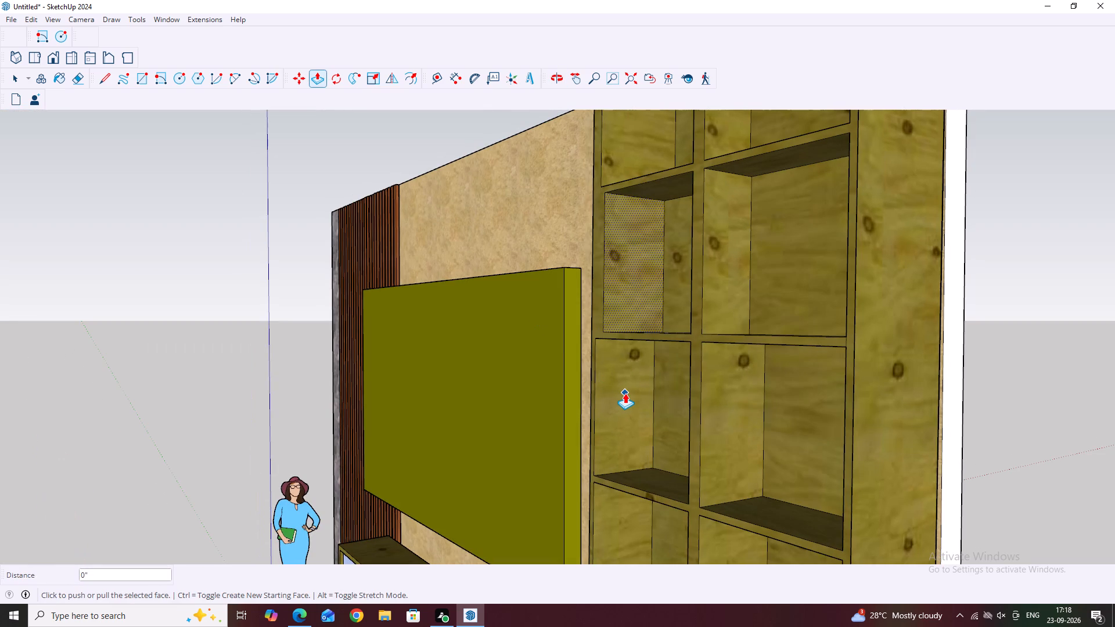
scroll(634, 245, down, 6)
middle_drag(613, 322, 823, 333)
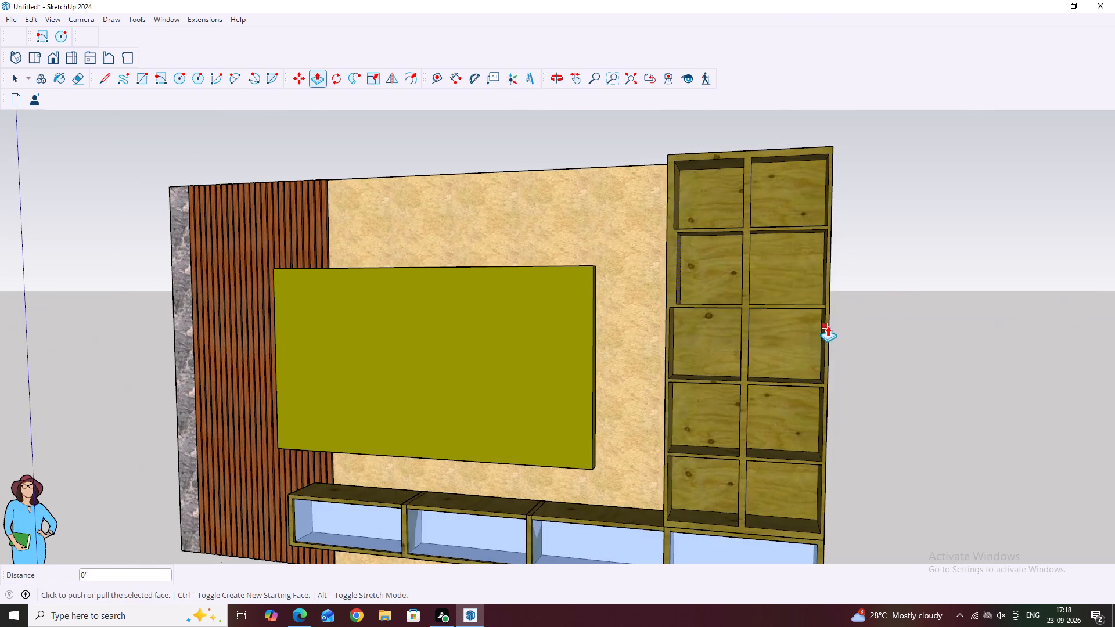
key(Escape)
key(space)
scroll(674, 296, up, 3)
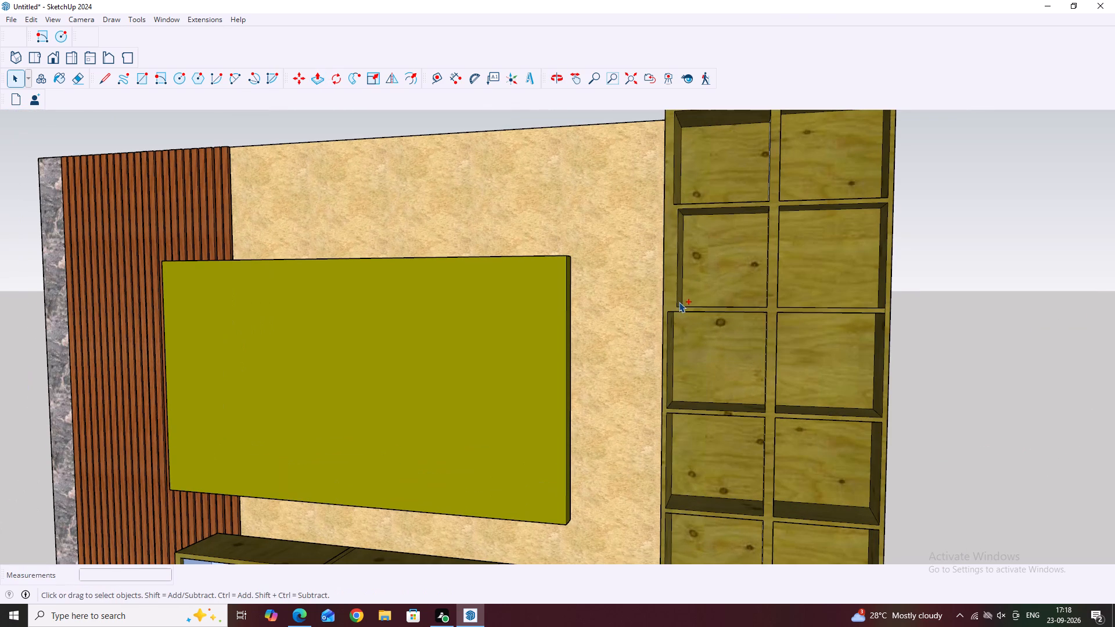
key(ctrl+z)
Repeat the 1" push/pull on the left inner side face of the left column's third compartment from the top.
middle_drag(793, 358, 607, 340)
click(630, 358)
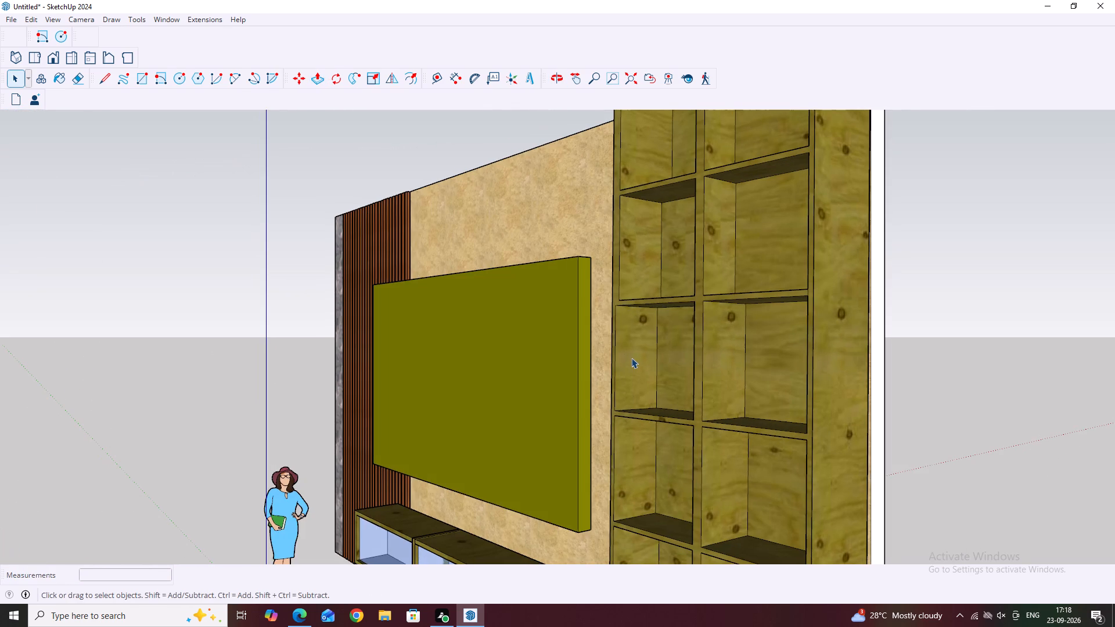
key(p)
double_click(648, 369)
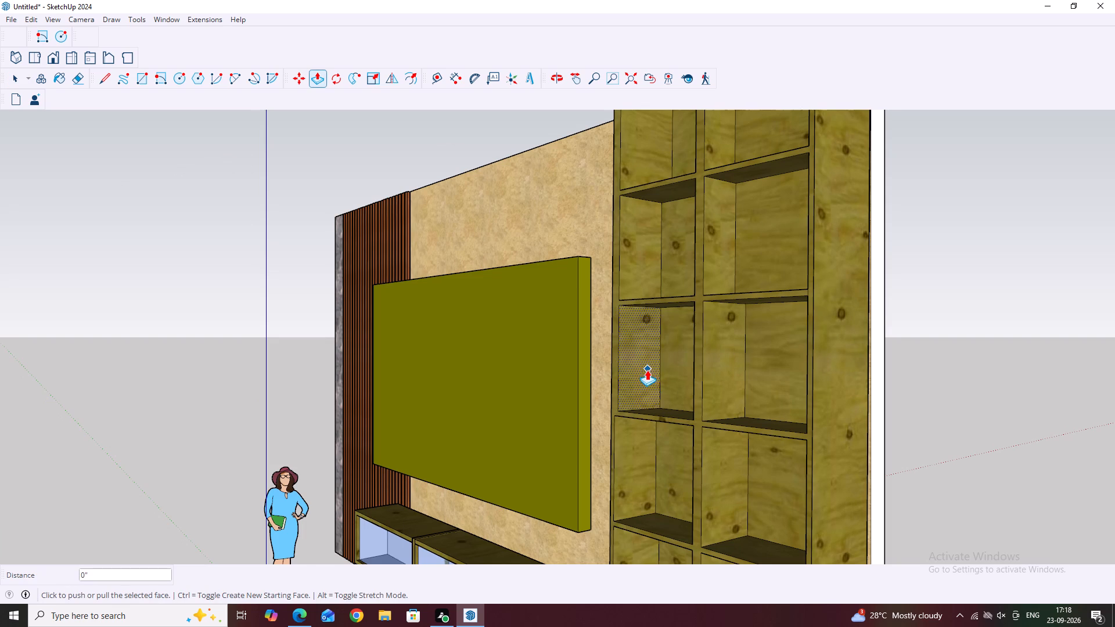
scroll(653, 375, down, 5)
key(space)
Repeat the 1" push/pull on the left inner side face of the left column's fourth compartment from the top.
click(644, 445)
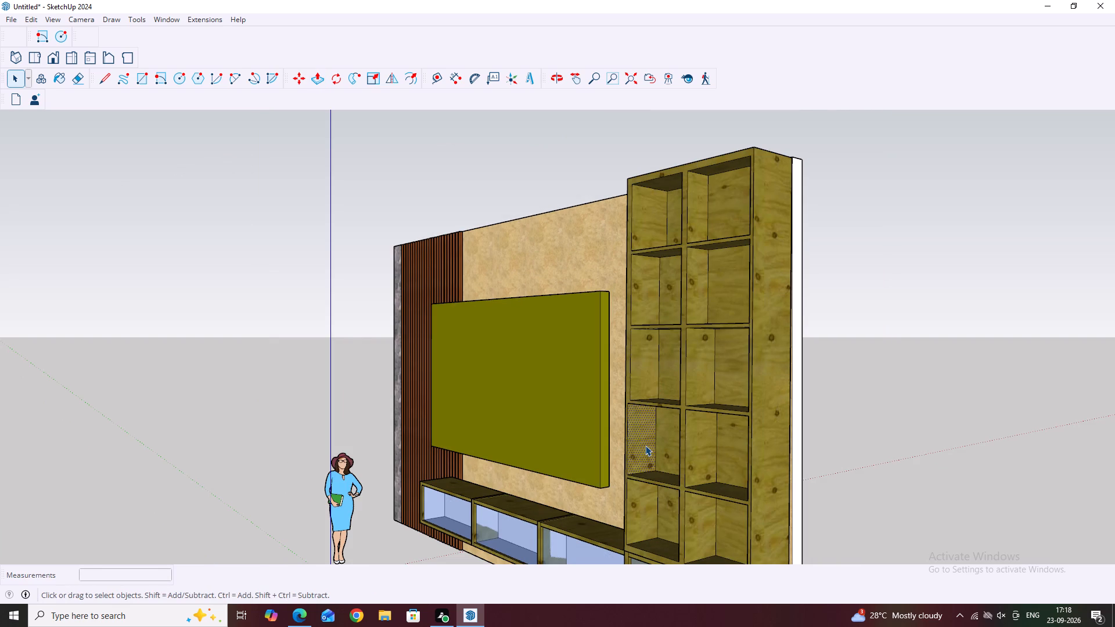
double_click(645, 445)
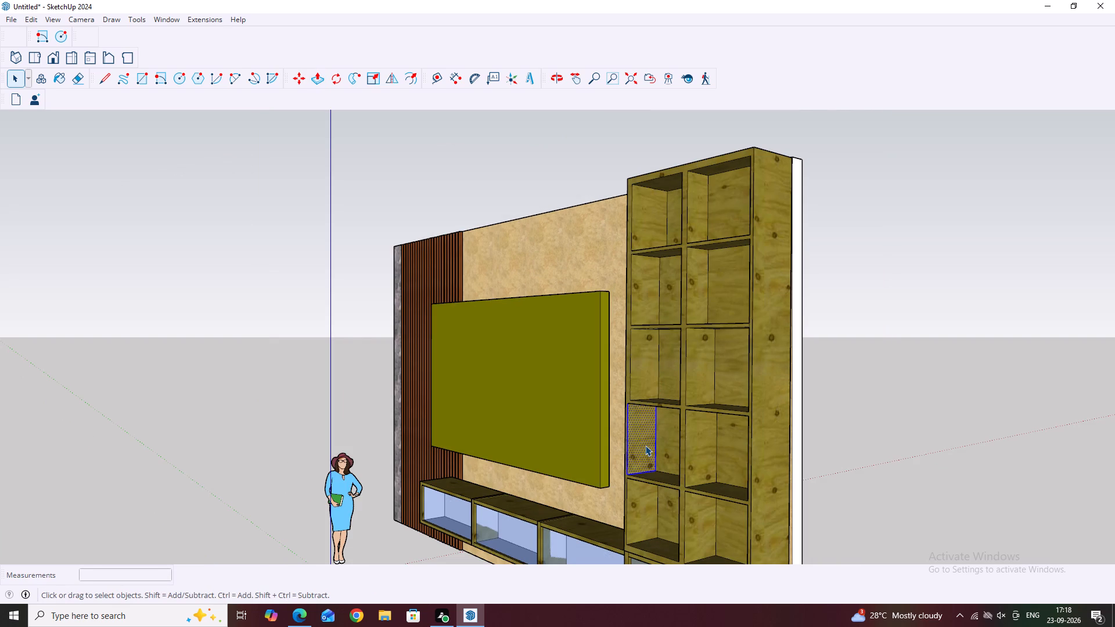
key(p)
double_click(645, 445)
scroll(647, 445, down, 6)
key(space)
scroll(705, 452, down, 4)
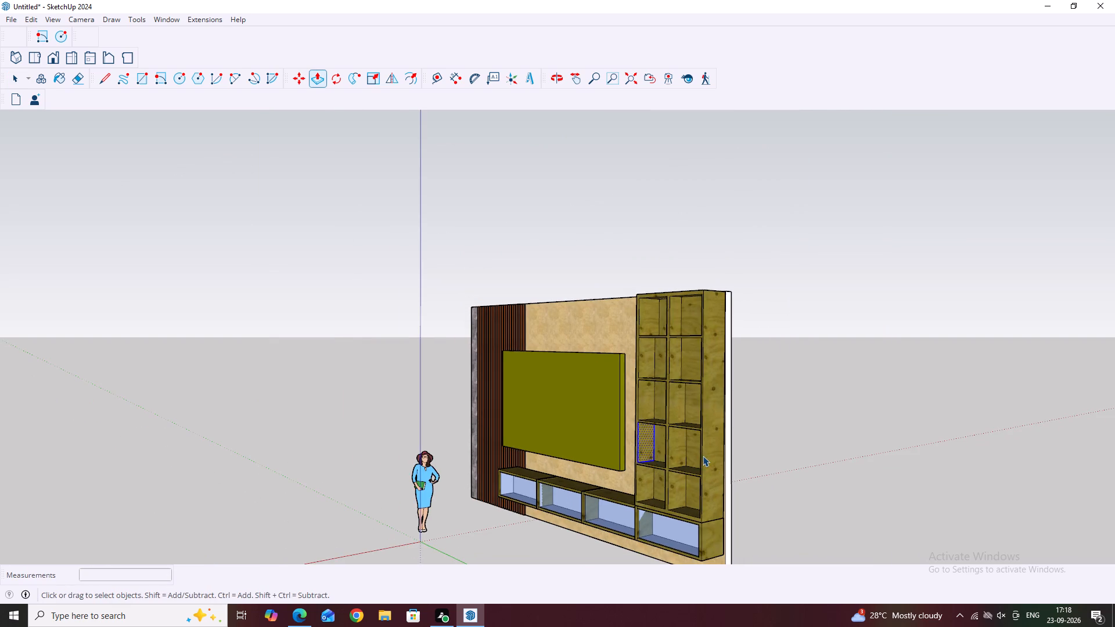
Repeat the 1" push/pull inward on the right inner side face of the cabinet's top-right compartment.
scroll(703, 456, down, 2)
middle_drag(686, 458, 831, 456)
click(803, 437)
middle_drag(669, 449, 774, 450)
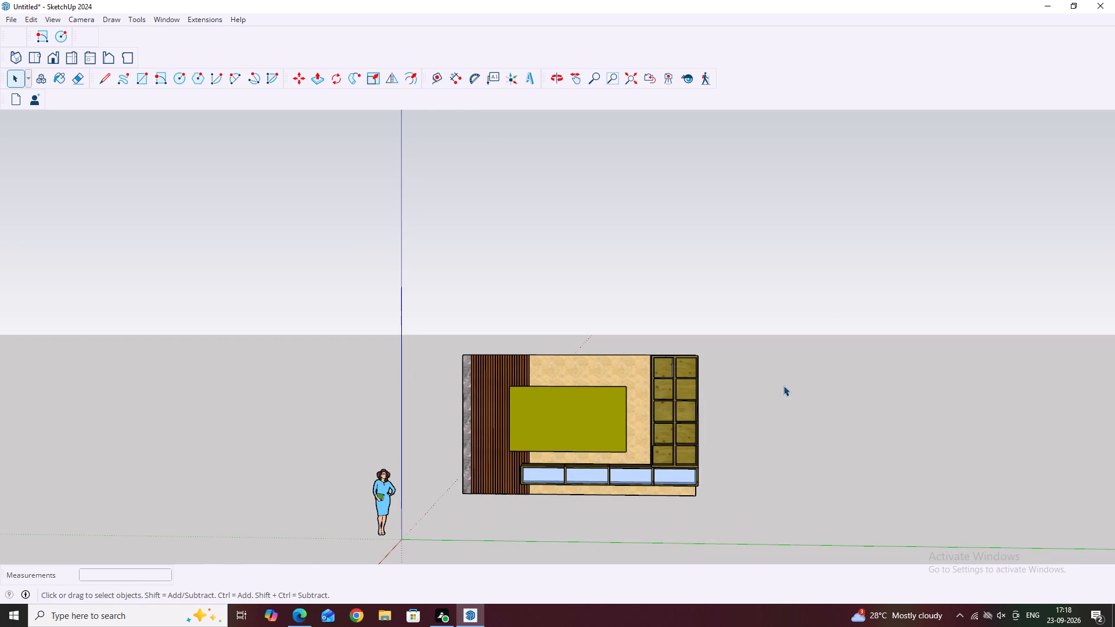
middle_drag(652, 449, 675, 456)
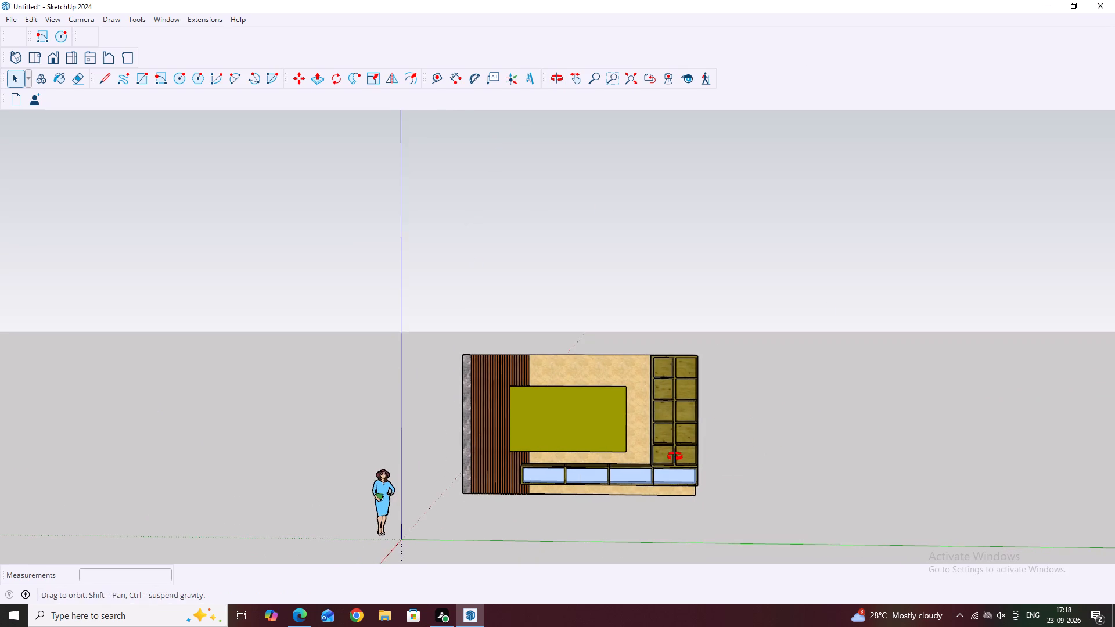
middle_drag(675, 456, 776, 426)
scroll(642, 414, up, 6)
scroll(676, 337, up, 2)
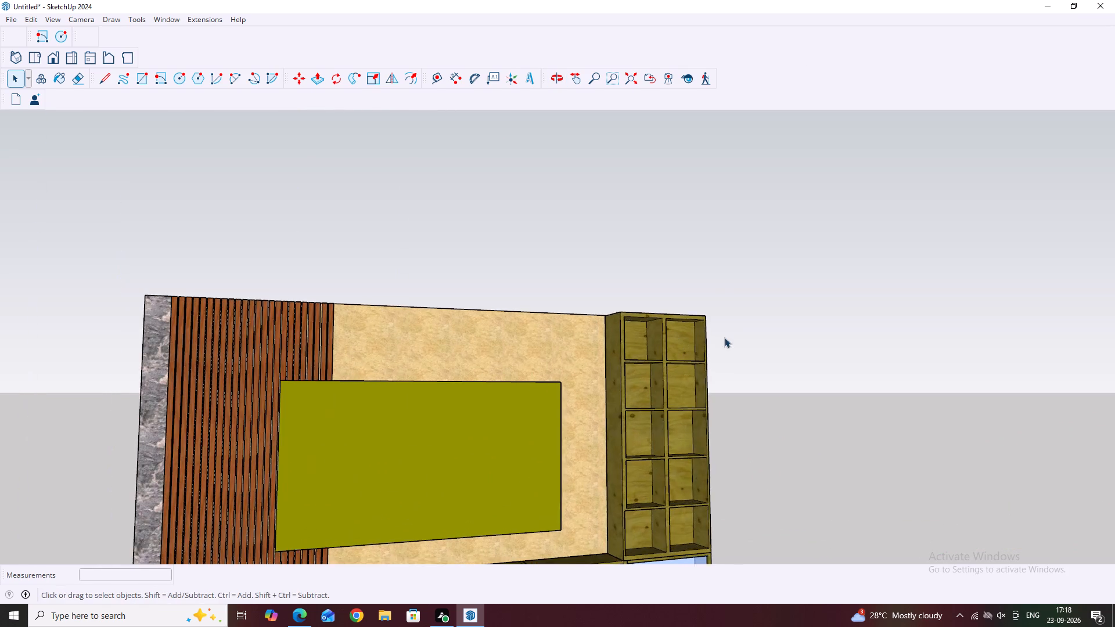
middle_drag(791, 340, 631, 451)
scroll(616, 357, up, 3)
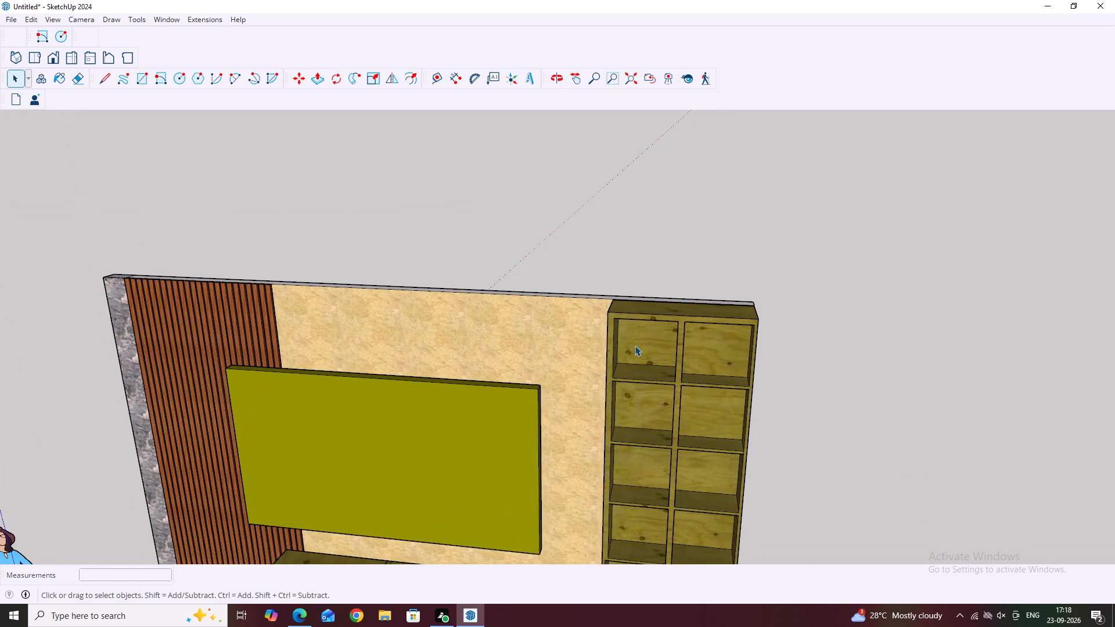
scroll(620, 349, up, 7)
middle_drag(629, 323, 653, 286)
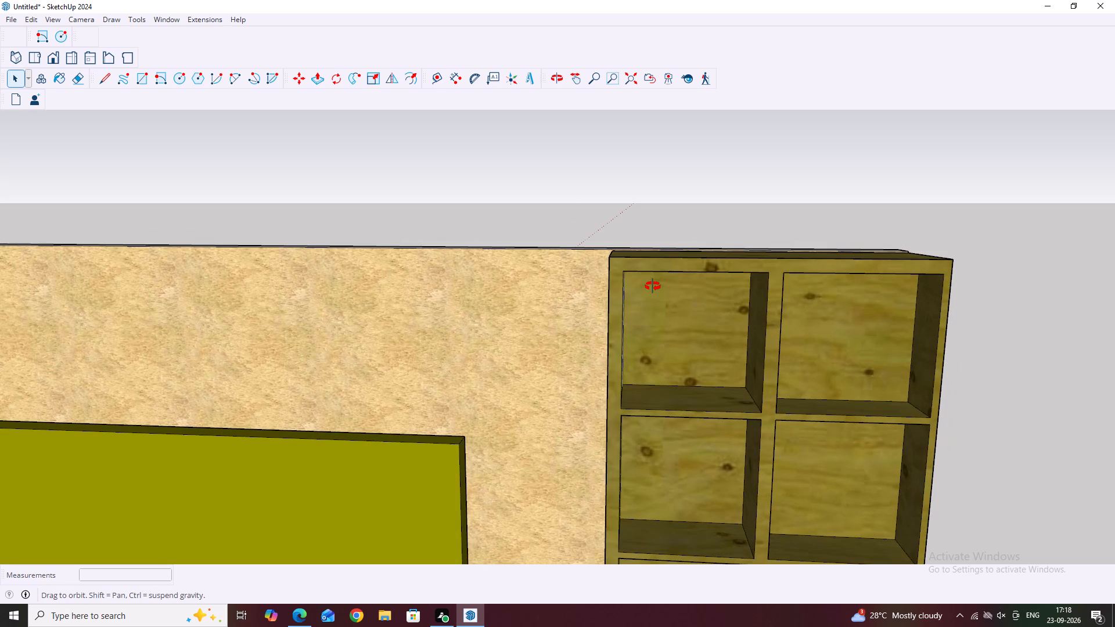
middle_drag(653, 286, 823, 279)
click(810, 320)
key(p)
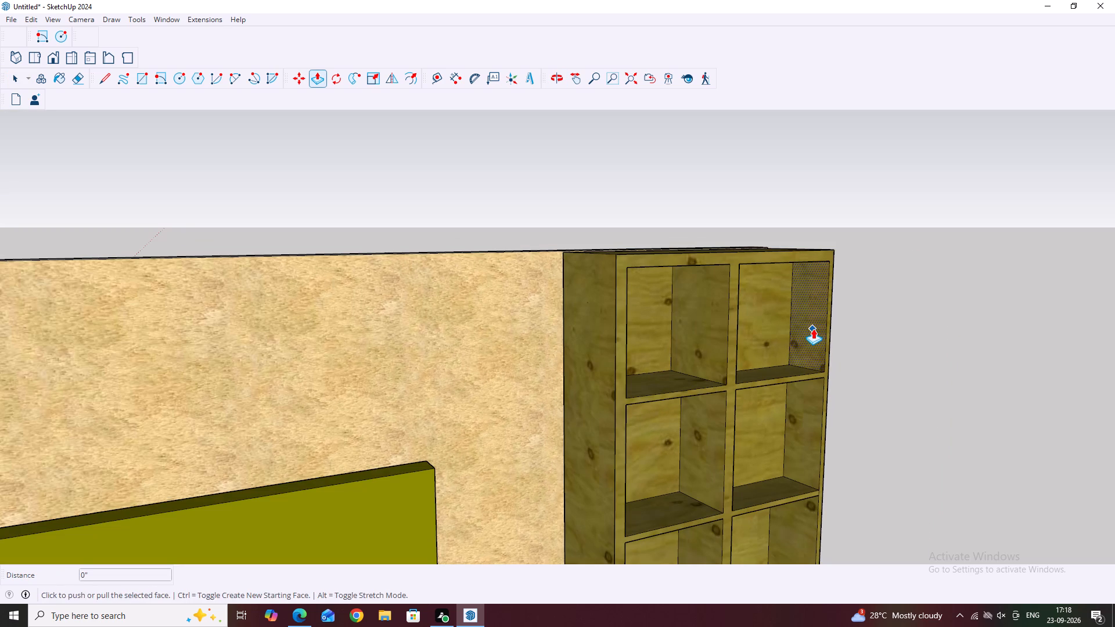
double_click(813, 329)
scroll(804, 345, down, 4)
middle_drag(901, 399, 838, 343)
key(space)
scroll(823, 412, down, 4)
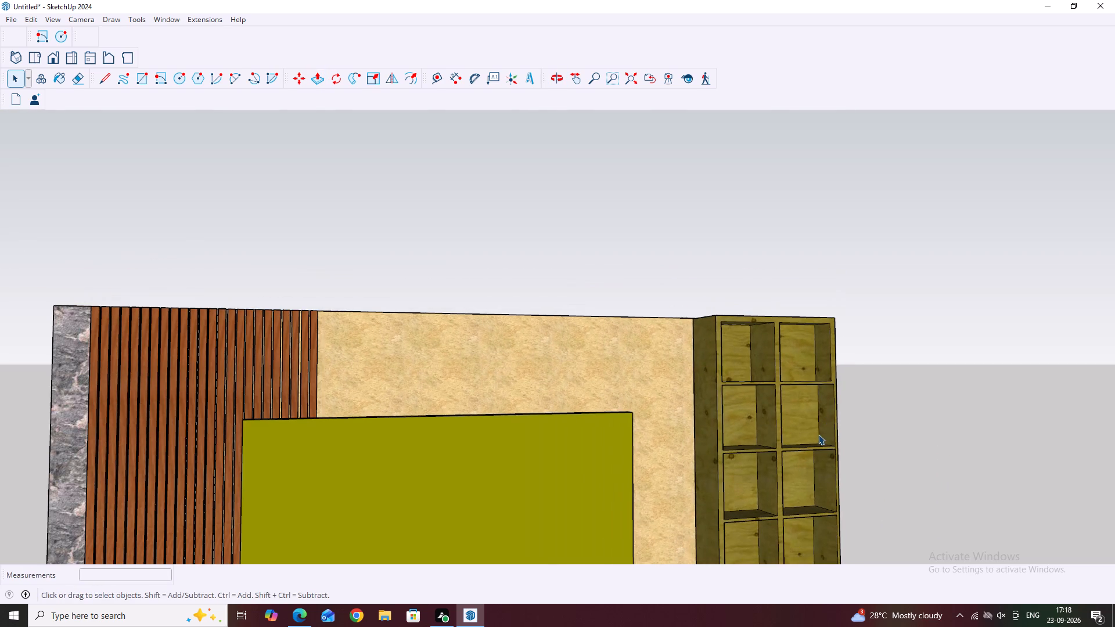
Repeat the 1" push/pull inward on the right inner side face of the right column's second compartment from the top.
middle_drag(866, 418, 876, 409)
click(821, 423)
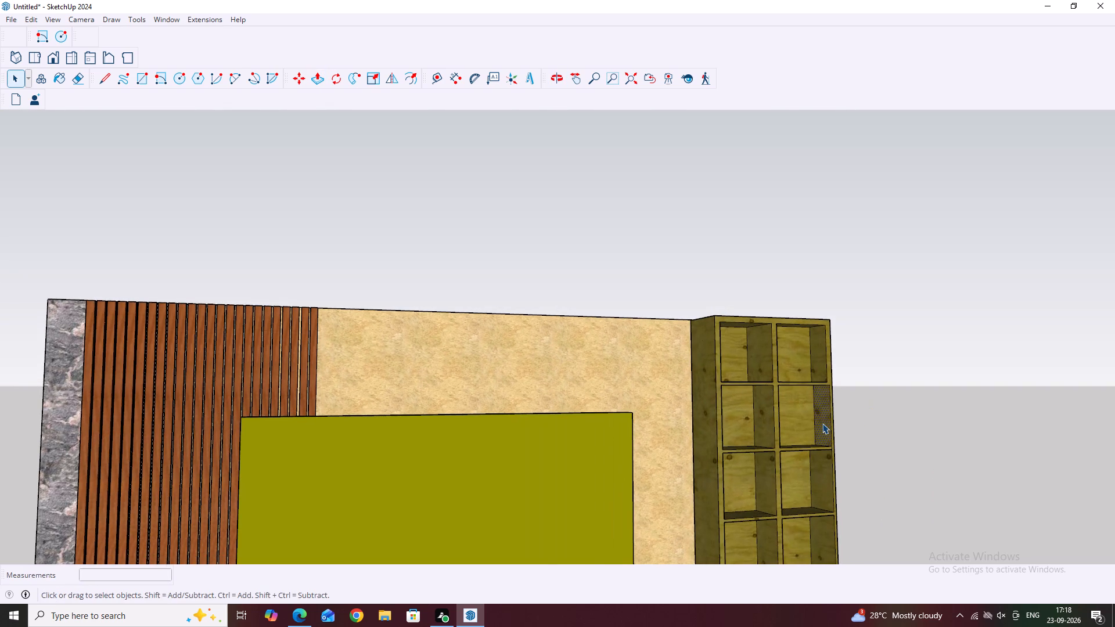
key(p)
double_click(822, 423)
key(space)
scroll(776, 413, down, 6)
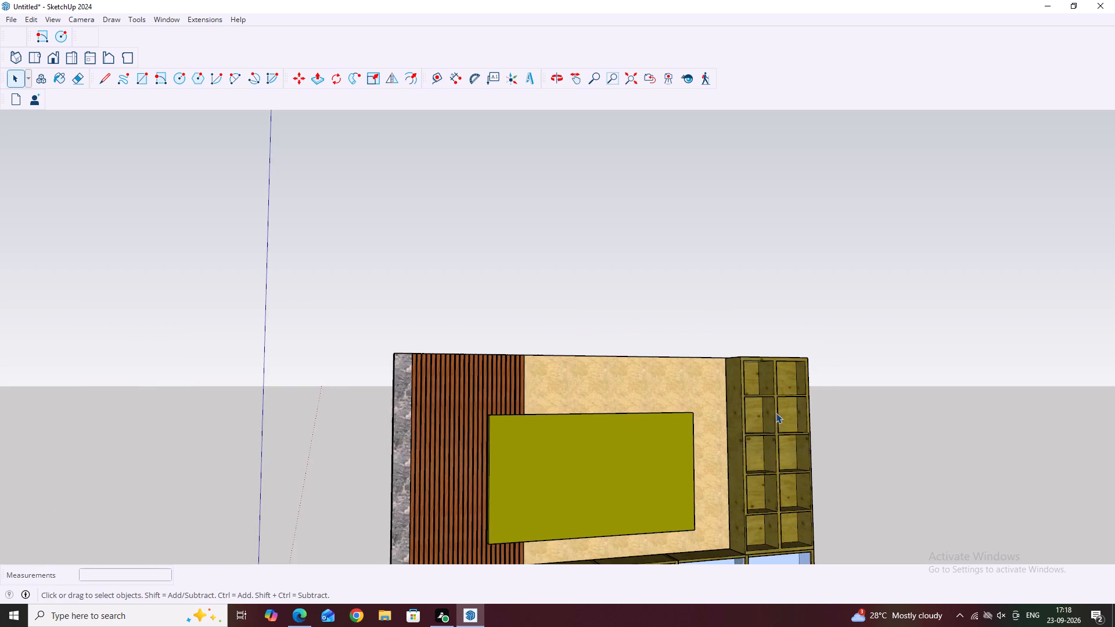
Repeat the 1" push/pull inward on the right inner side face of the right column's third compartment from the top.
middle_drag(810, 488, 930, 410)
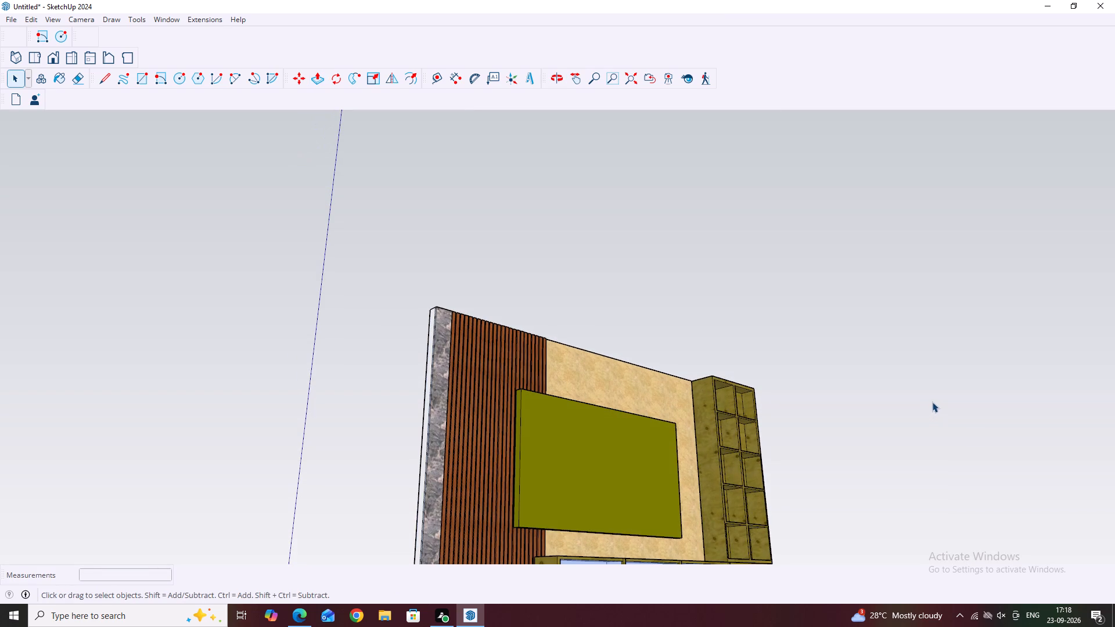
scroll(735, 448, up, 2)
middle_drag(710, 395, 725, 485)
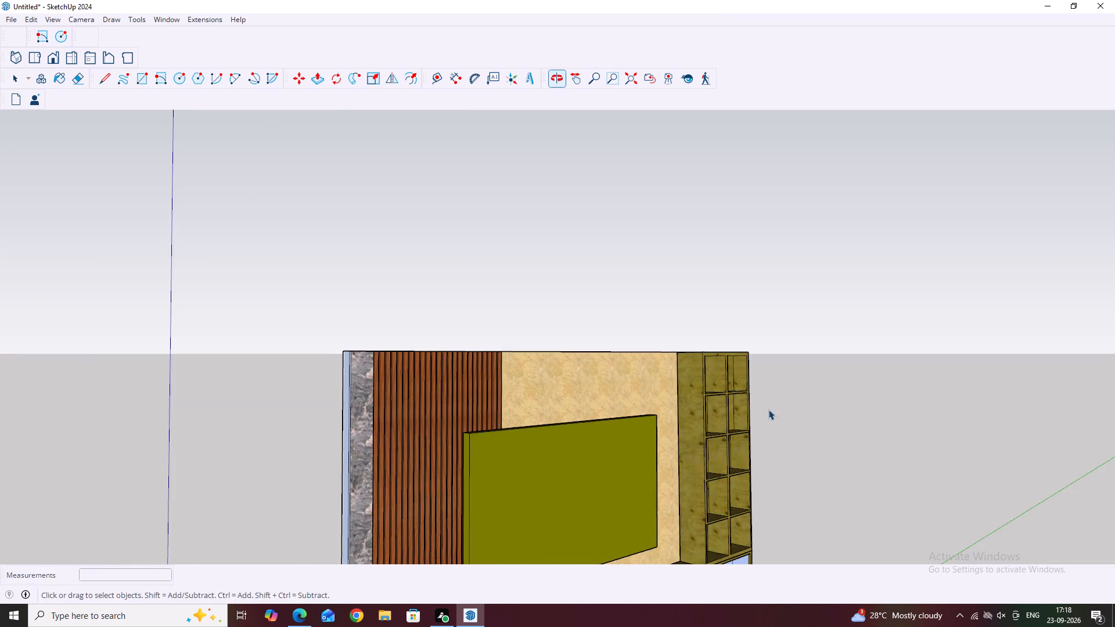
middle_drag(763, 409, 703, 433)
middle_drag(774, 431, 729, 415)
scroll(750, 457, down, 2)
scroll(767, 488, up, 2)
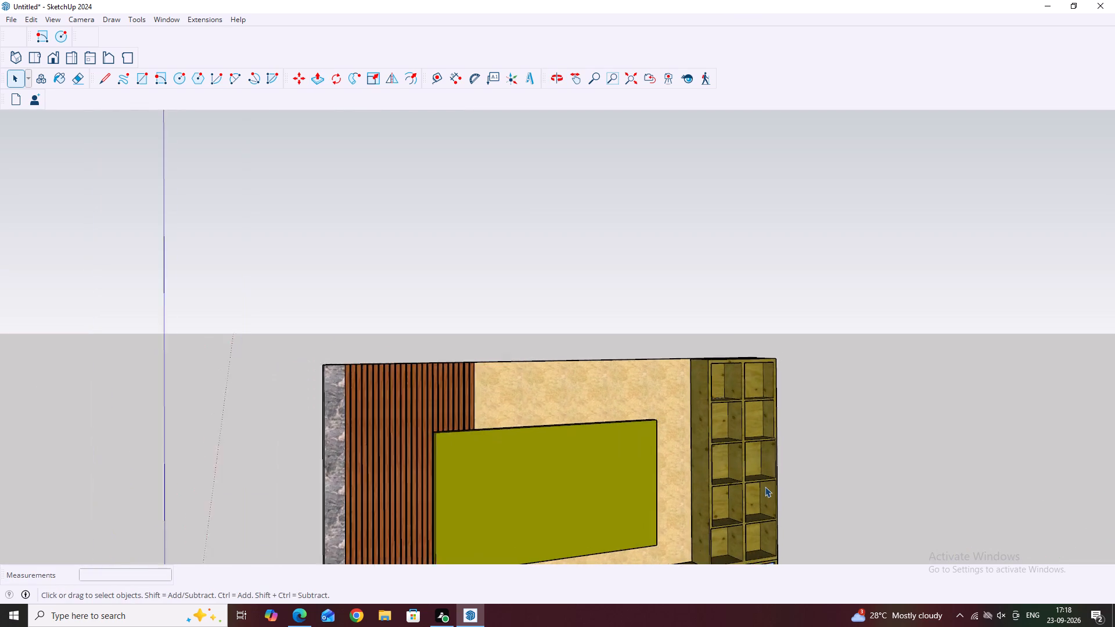
scroll(765, 487, up, 1)
middle_drag(775, 489, 786, 449)
scroll(778, 465, up, 6)
click(772, 457)
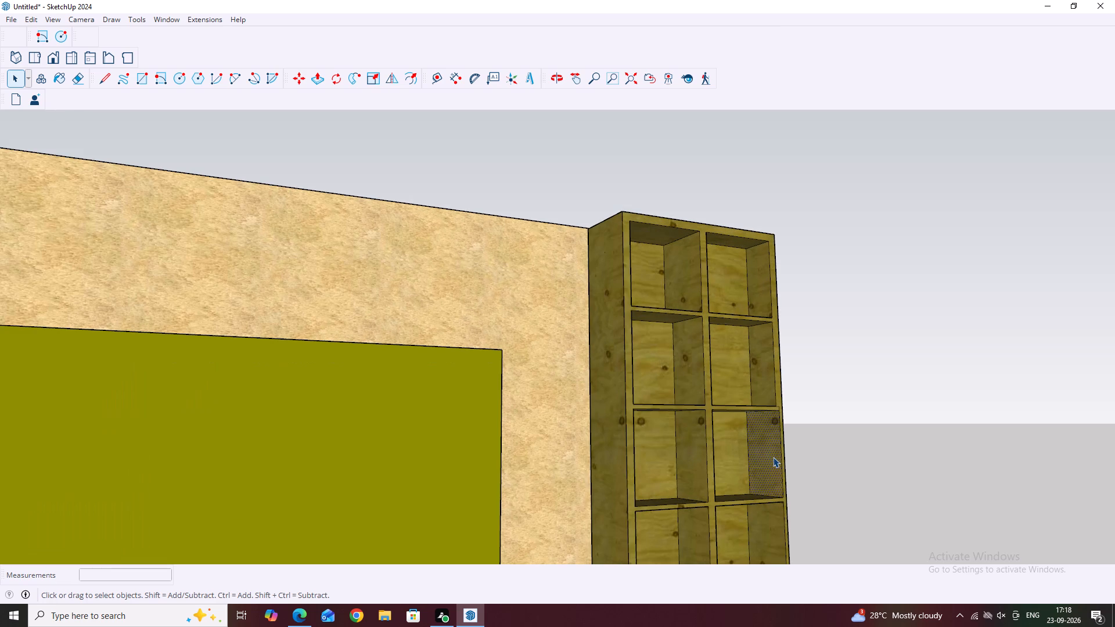
key(p)
double_click(774, 457)
key(space)
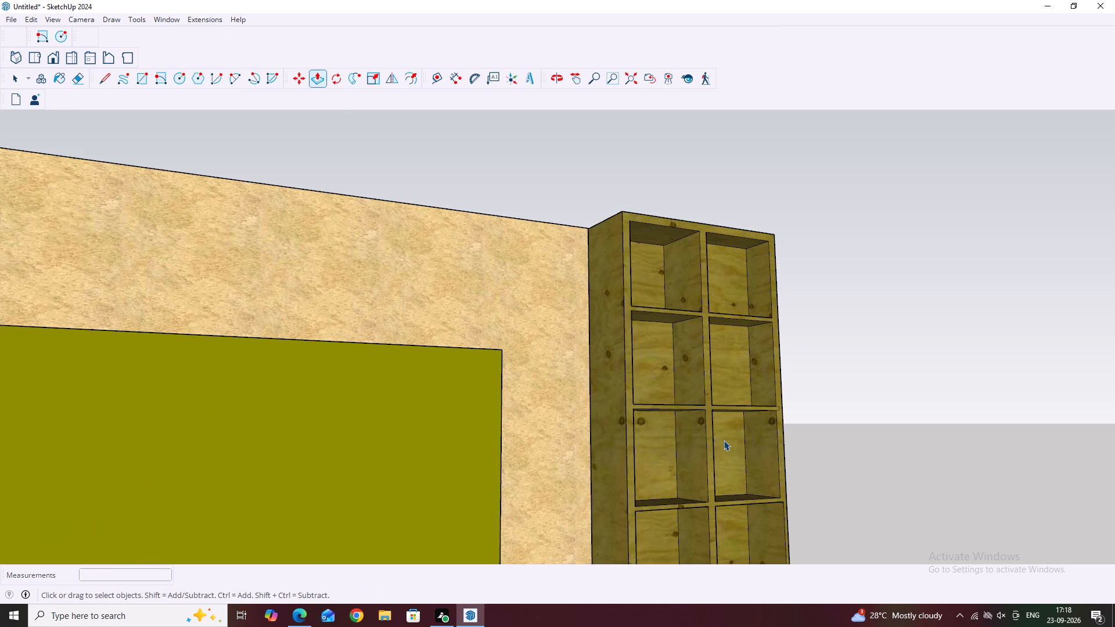
Delete the three stray edges at the right end of the shelf between the right column's second and third compartments.
scroll(675, 383, down, 9)
scroll(678, 437, up, 5)
middle_drag(758, 395, 599, 419)
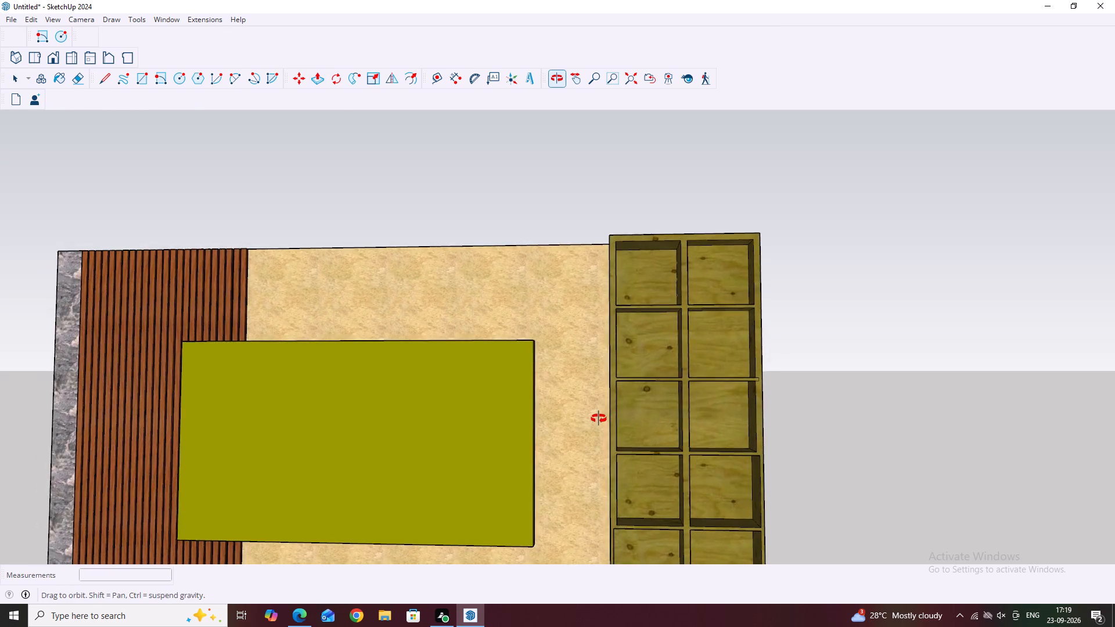
middle_drag(599, 419, 594, 426)
scroll(745, 379, up, 3)
middle_drag(809, 377, 682, 403)
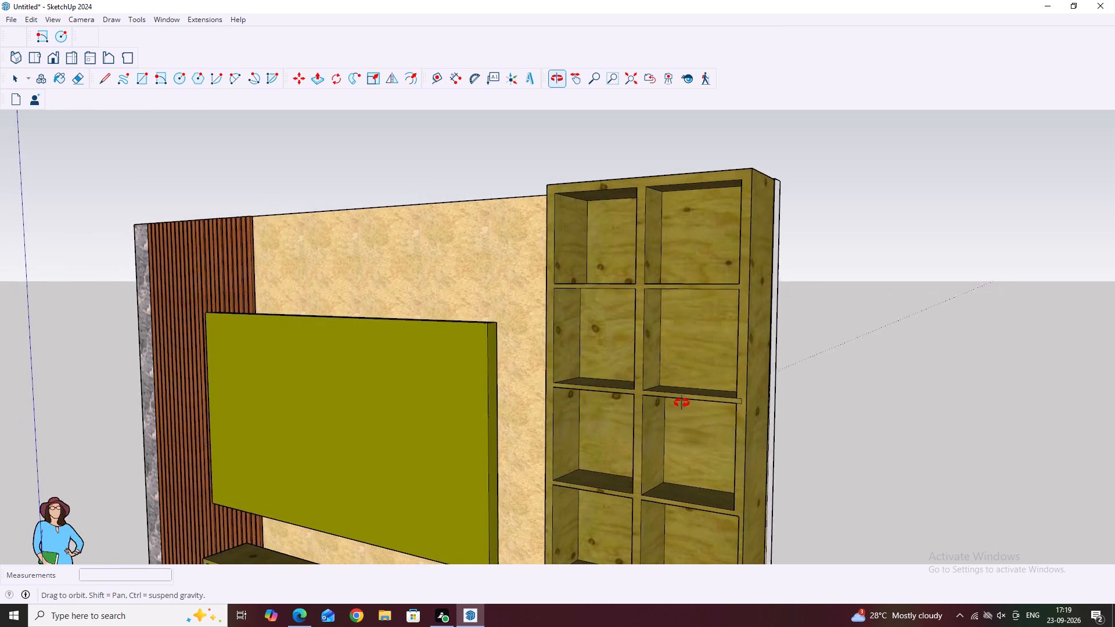
middle_drag(682, 403, 677, 404)
scroll(734, 413, up, 10)
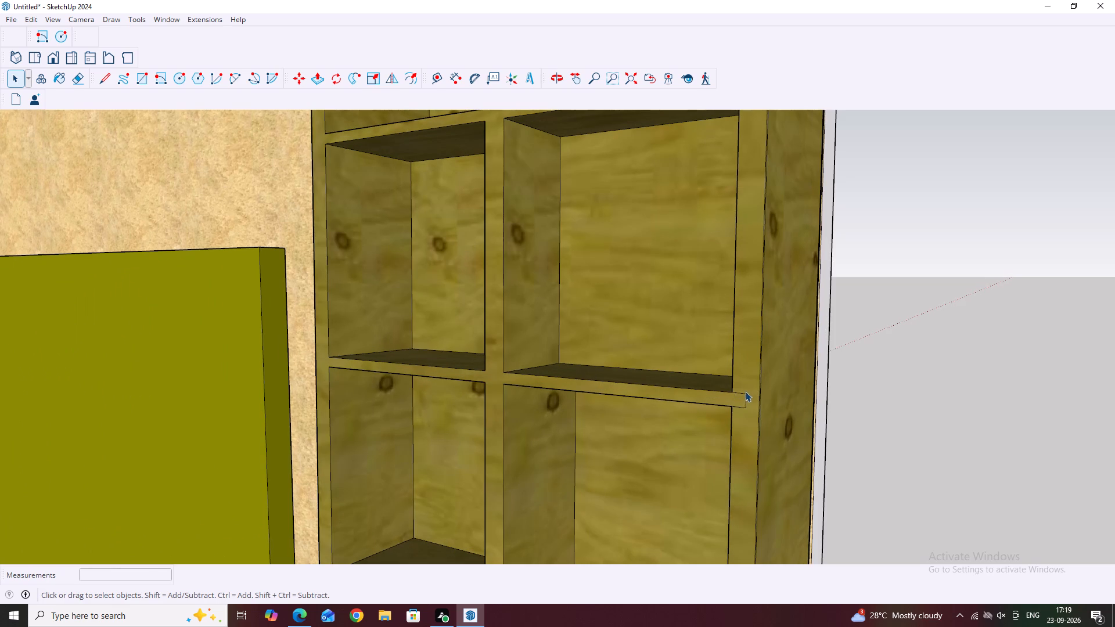
click(744, 398)
key(Delete)
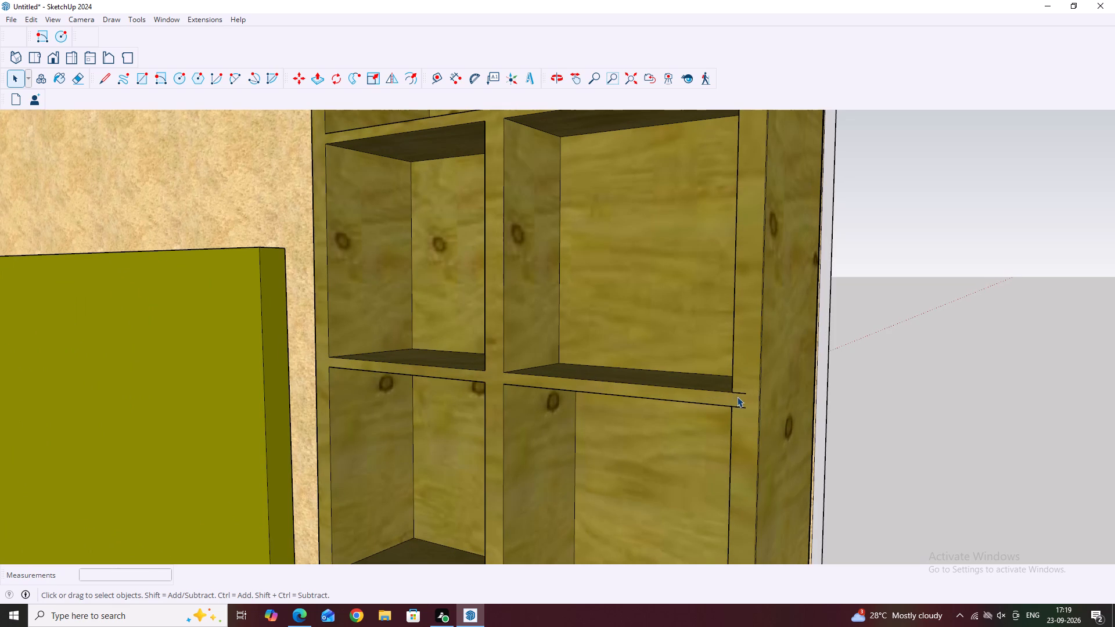
click(739, 394)
key(Delete)
click(738, 403)
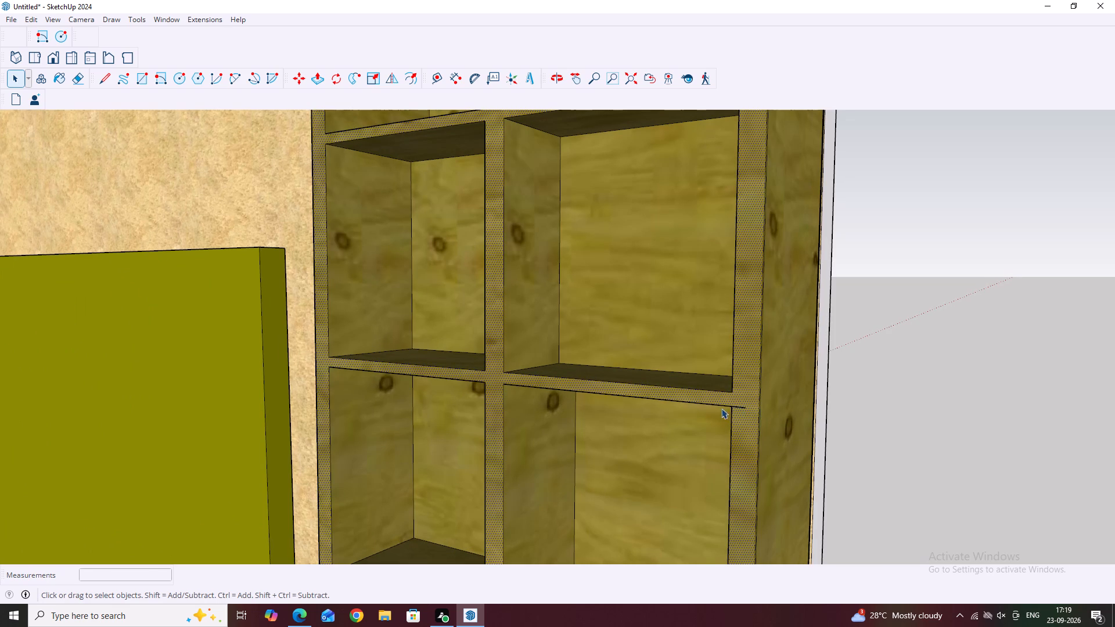
key(Escape)
key(space)
click(620, 391)
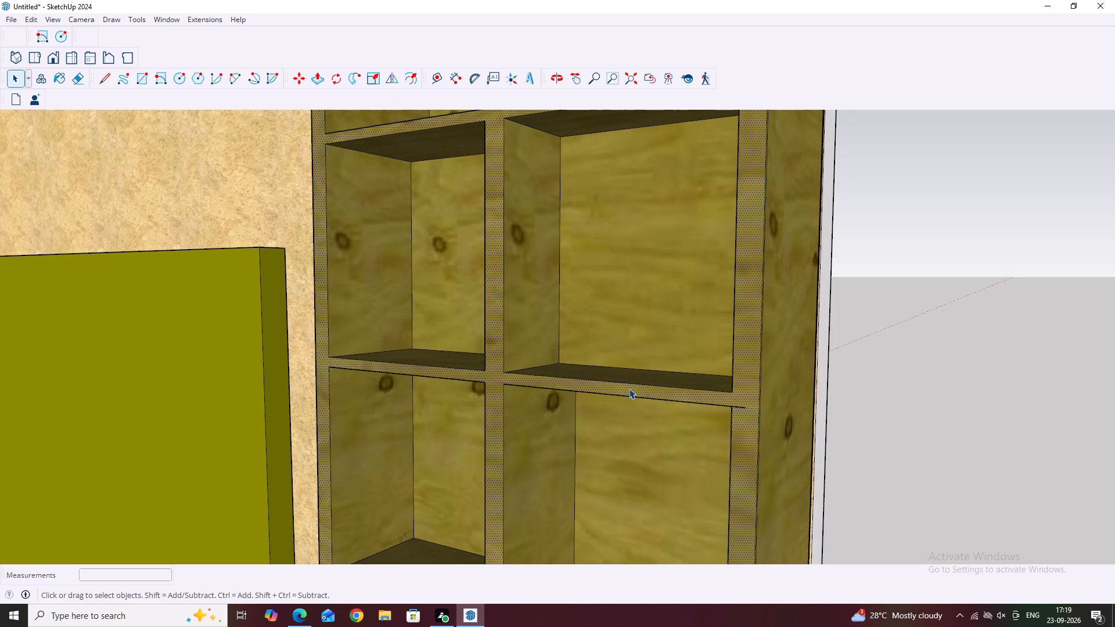
click(629, 388)
key(Escape)
scroll(637, 386, down, 5)
click(857, 380)
double_click(645, 393)
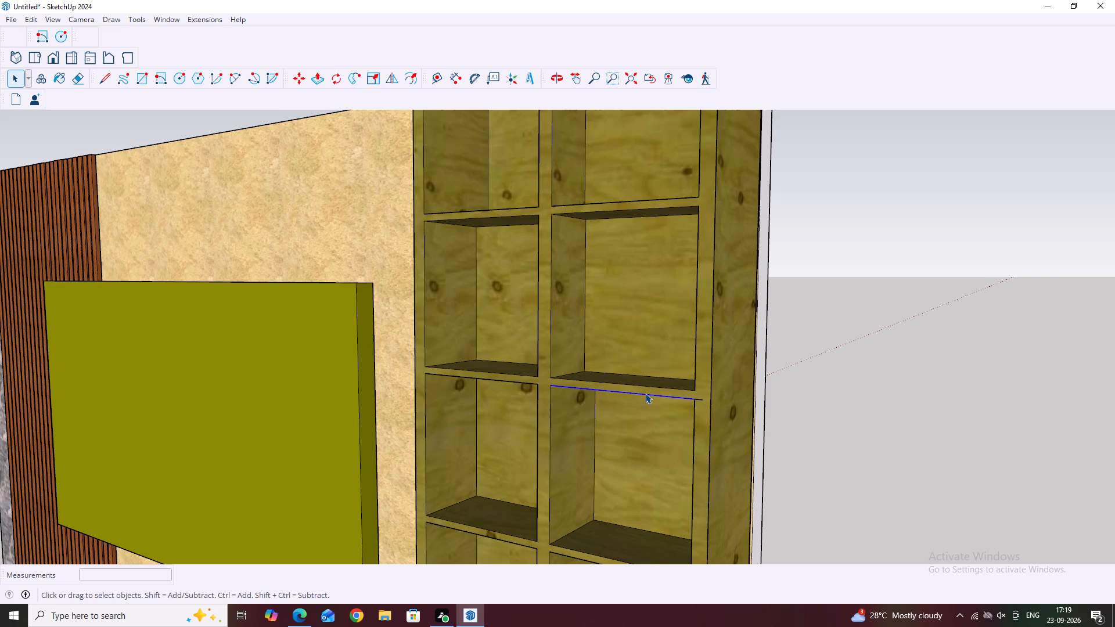
key(Escape)
key(space)
scroll(696, 398, up, 2)
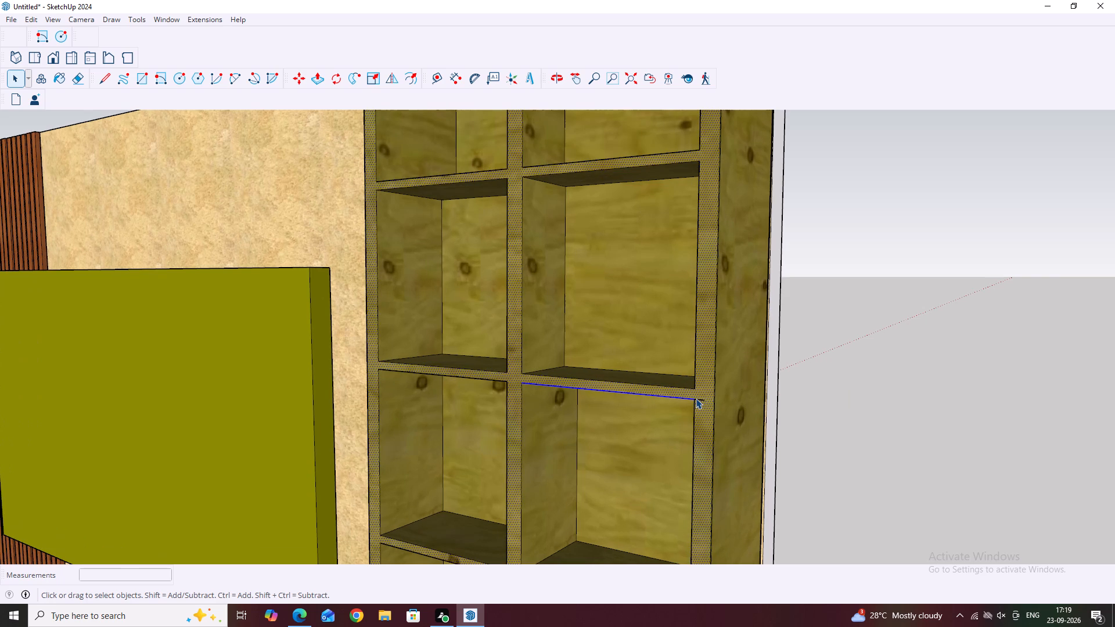
click(697, 399)
key(Delete)
Repeat the 1" push/pull inward on the right inner side face of the right column's fourth compartment from the top.
scroll(710, 408, down, 6)
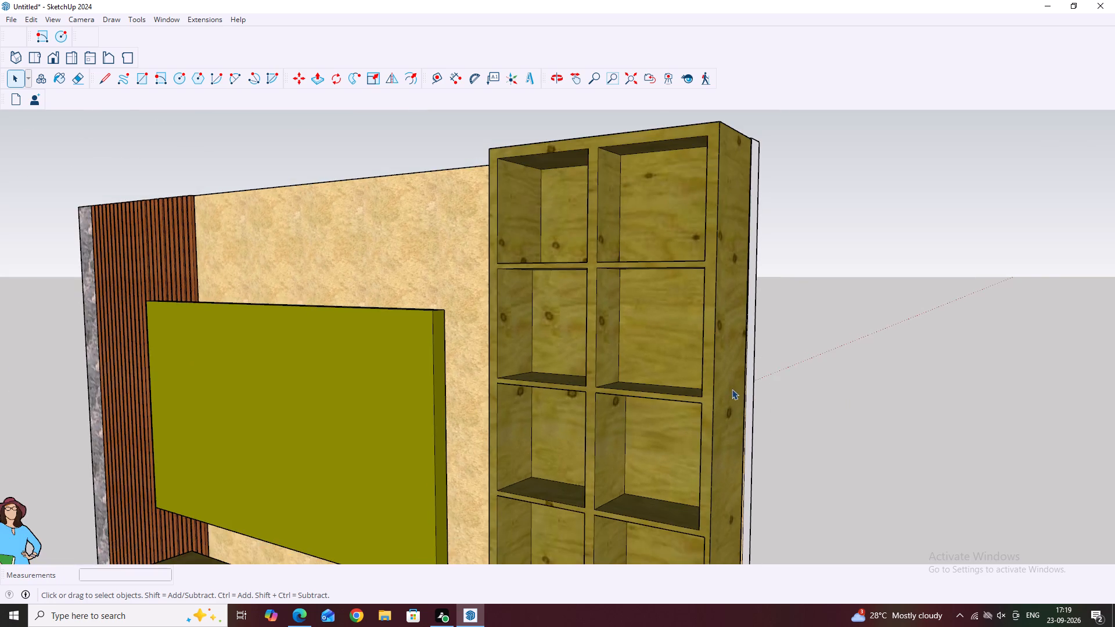
middle_drag(732, 388, 863, 305)
scroll(706, 267, down, 5)
middle_drag(702, 349, 718, 419)
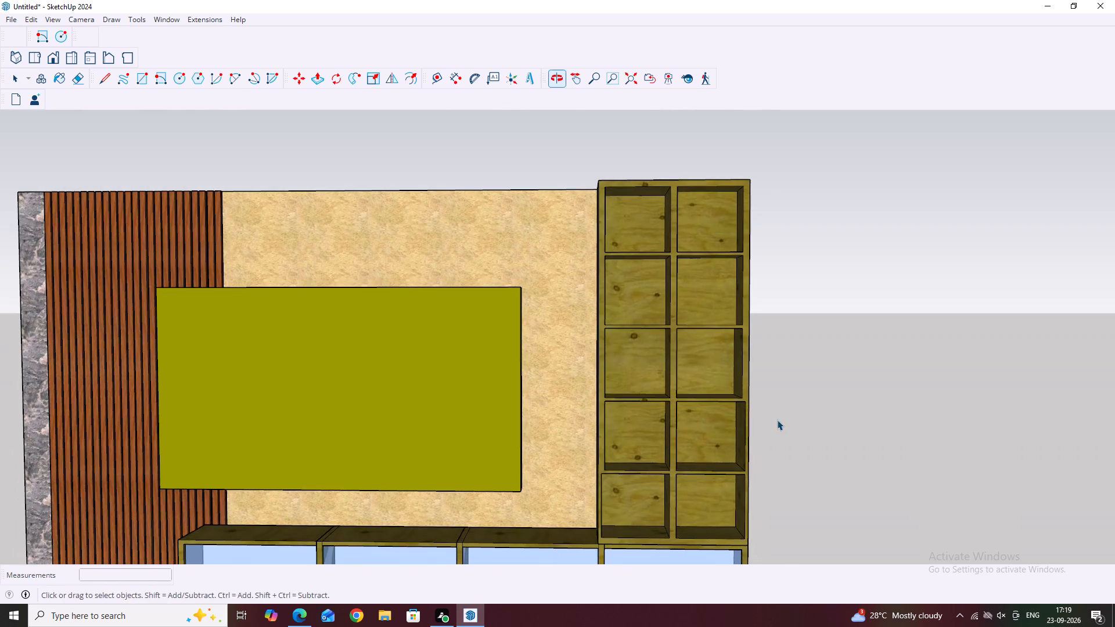
middle_drag(779, 420, 744, 397)
middle_drag(732, 455, 805, 437)
middle_drag(702, 446, 783, 453)
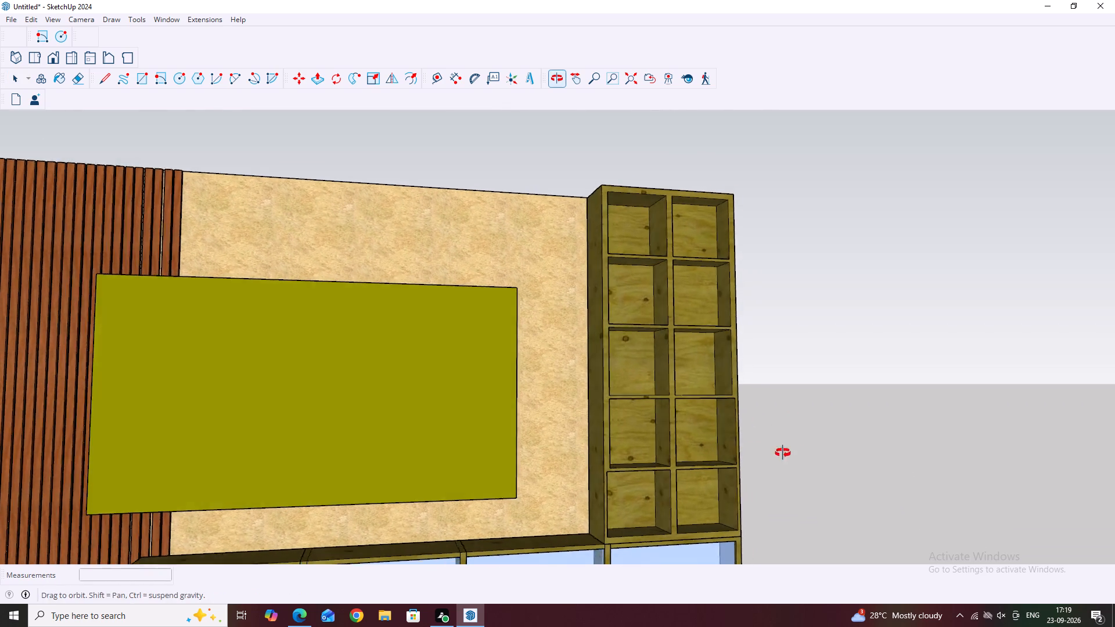
middle_drag(783, 453, 793, 442)
click(716, 436)
key(p)
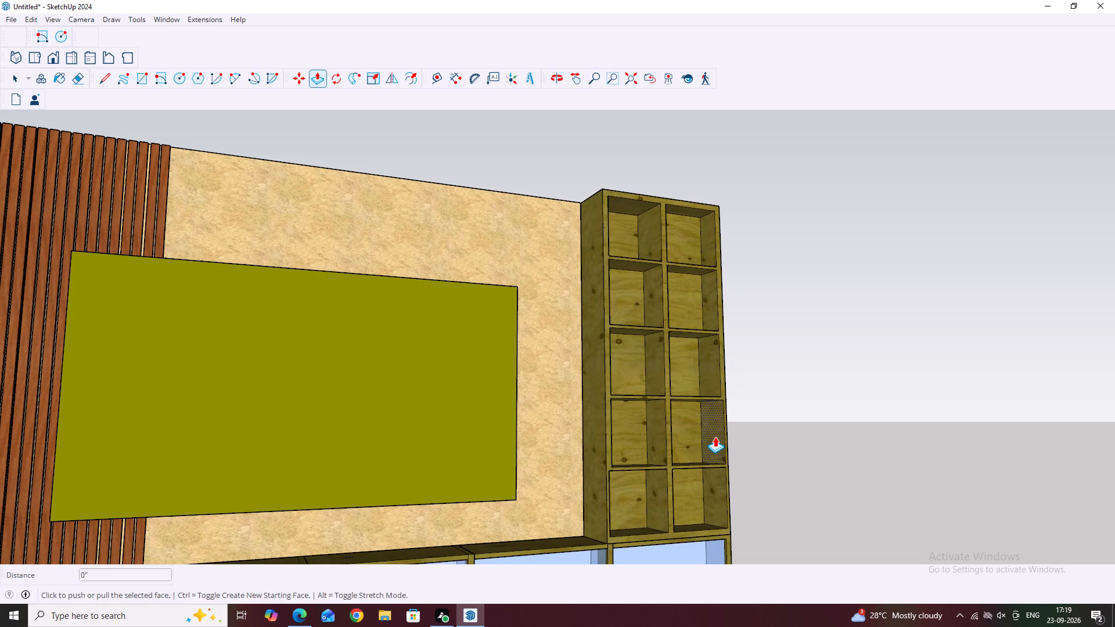
double_click(715, 437)
key(Escape)
key(space)
middle_drag(725, 496, 747, 487)
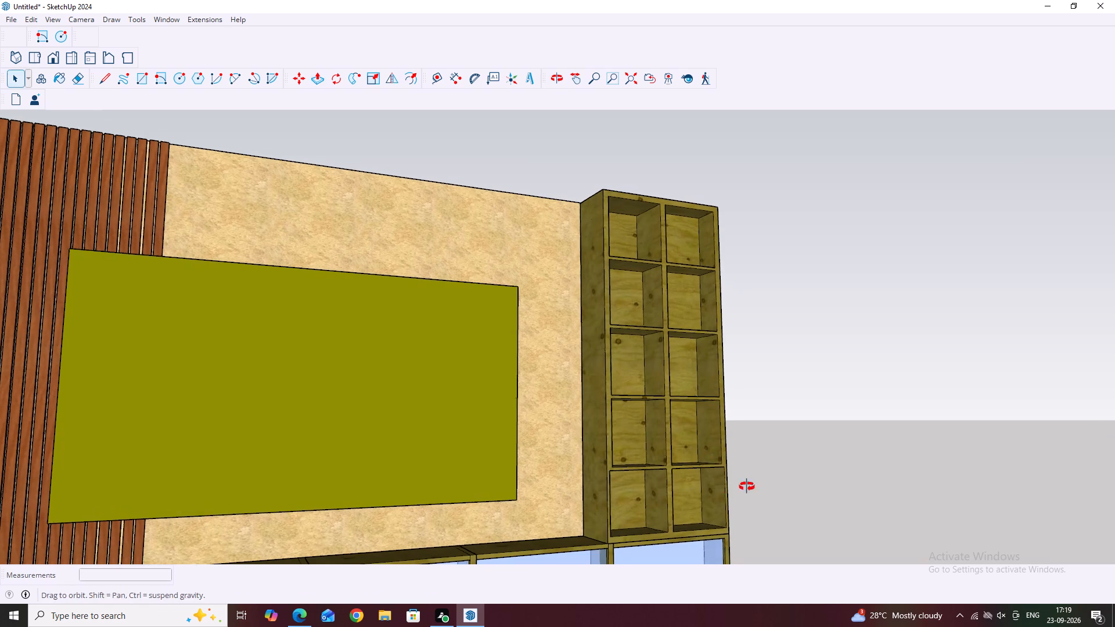
Repeat the 1" push/pull inward on the right inner side face of the right column's bottom compartment.
middle_drag(747, 487, 758, 468)
click(708, 497)
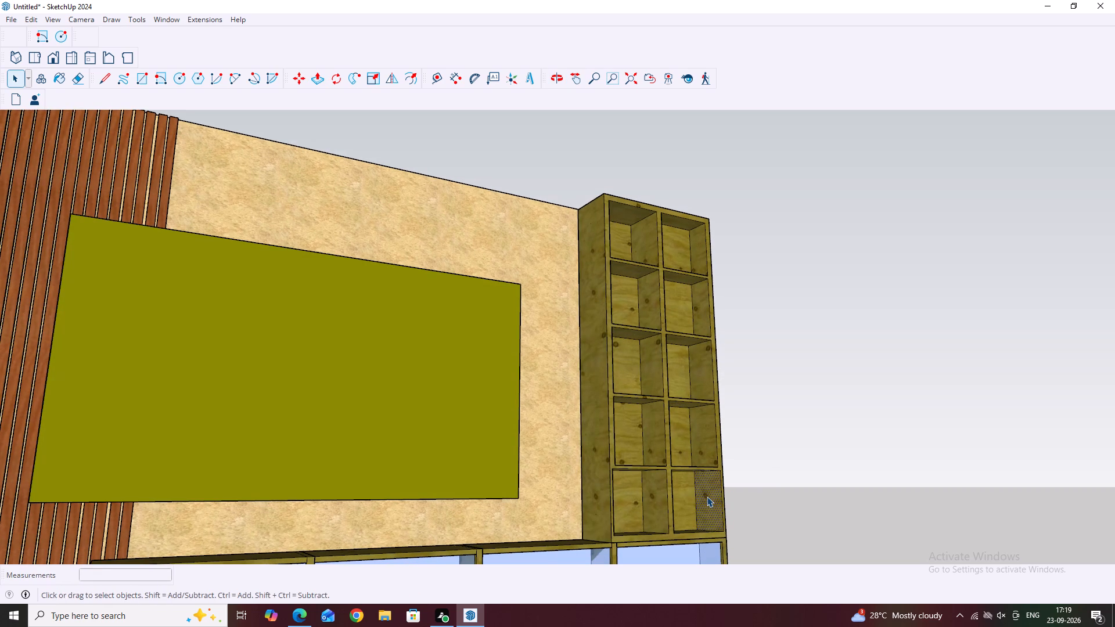
key(p)
double_click(707, 496)
middle_drag(829, 434, 301, 399)
key(Escape)
key(space)
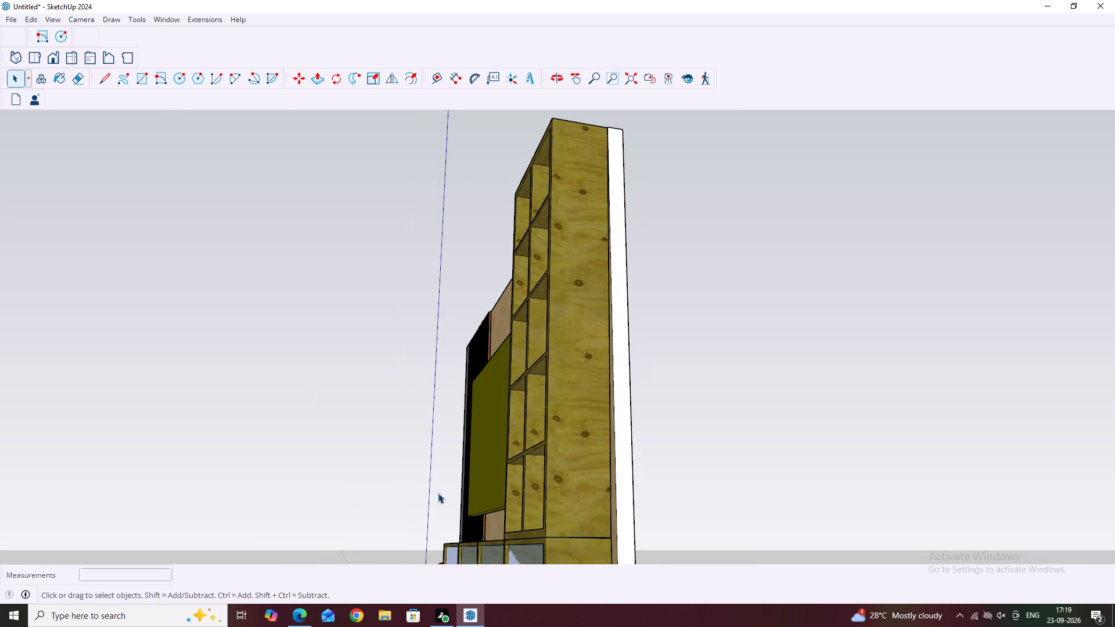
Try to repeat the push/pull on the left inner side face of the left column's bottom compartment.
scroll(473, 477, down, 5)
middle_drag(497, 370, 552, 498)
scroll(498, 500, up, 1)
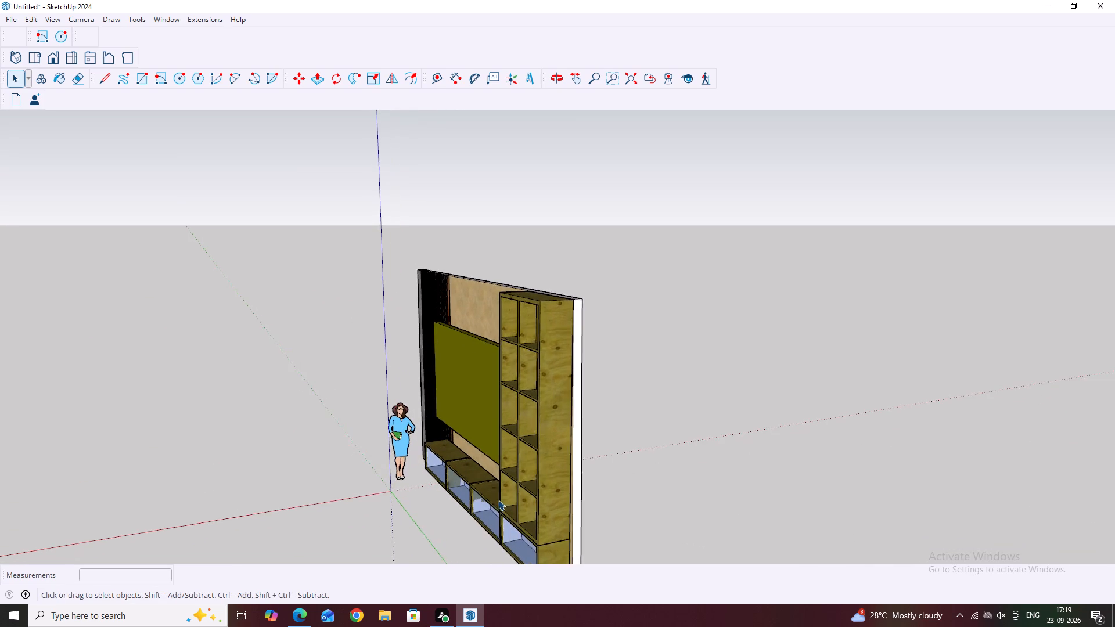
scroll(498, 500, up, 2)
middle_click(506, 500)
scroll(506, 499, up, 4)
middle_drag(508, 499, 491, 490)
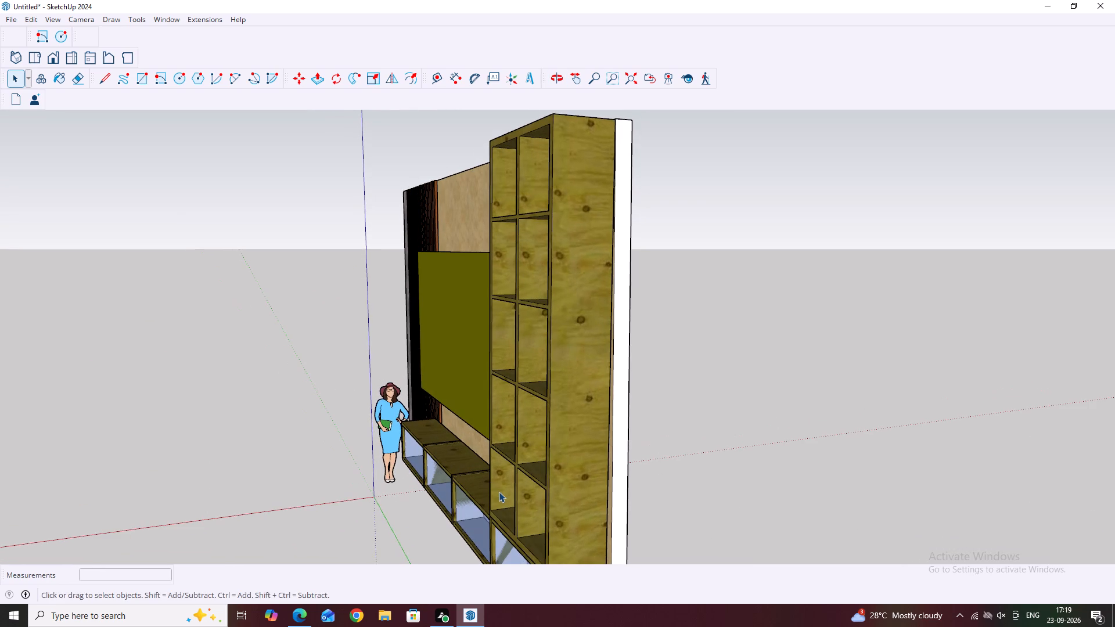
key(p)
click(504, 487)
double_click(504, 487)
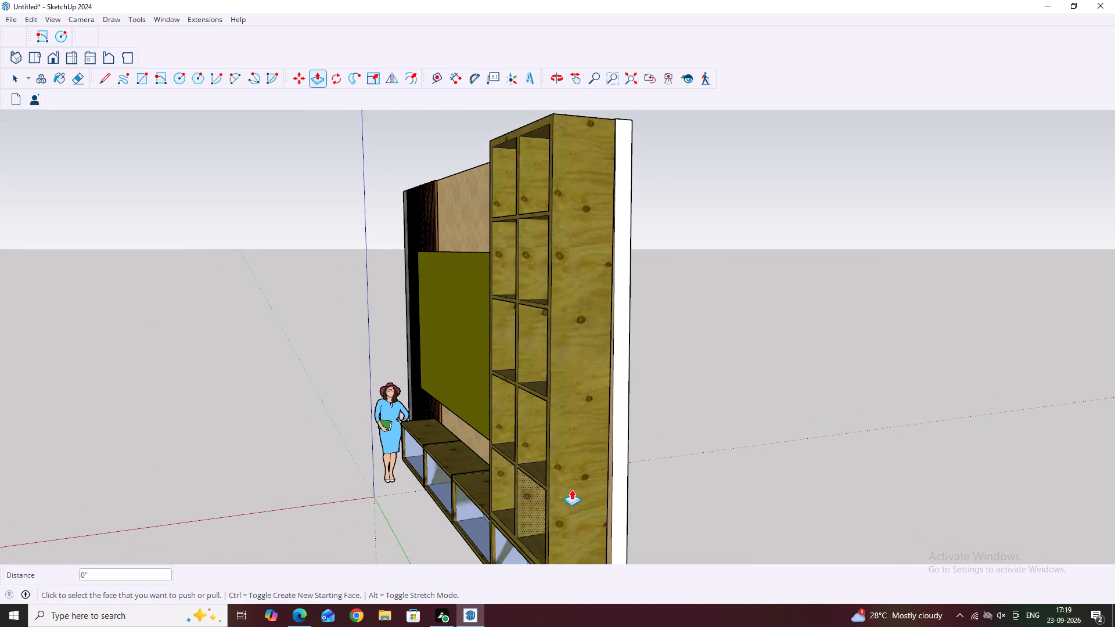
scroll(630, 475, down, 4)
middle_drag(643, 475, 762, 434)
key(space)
Offset the outline of the tall open cabinet's front frame face by 1".
scroll(752, 426, down, 5)
scroll(659, 340, up, 3)
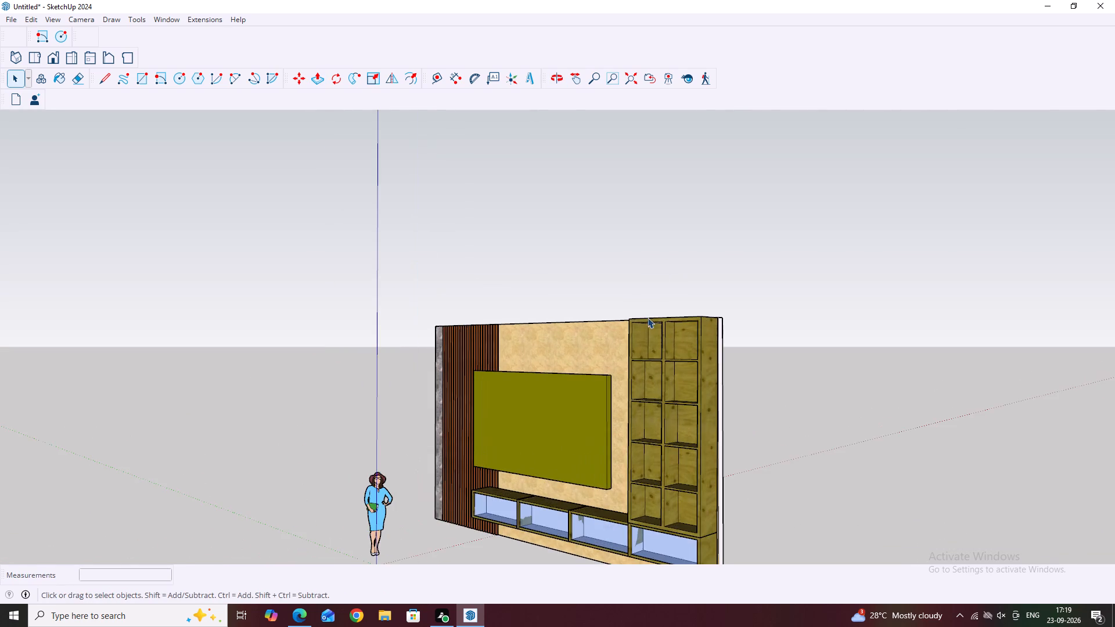
scroll(631, 318, up, 3)
middle_drag(636, 348, 738, 370)
scroll(650, 315, up, 6)
middle_drag(624, 365, 631, 372)
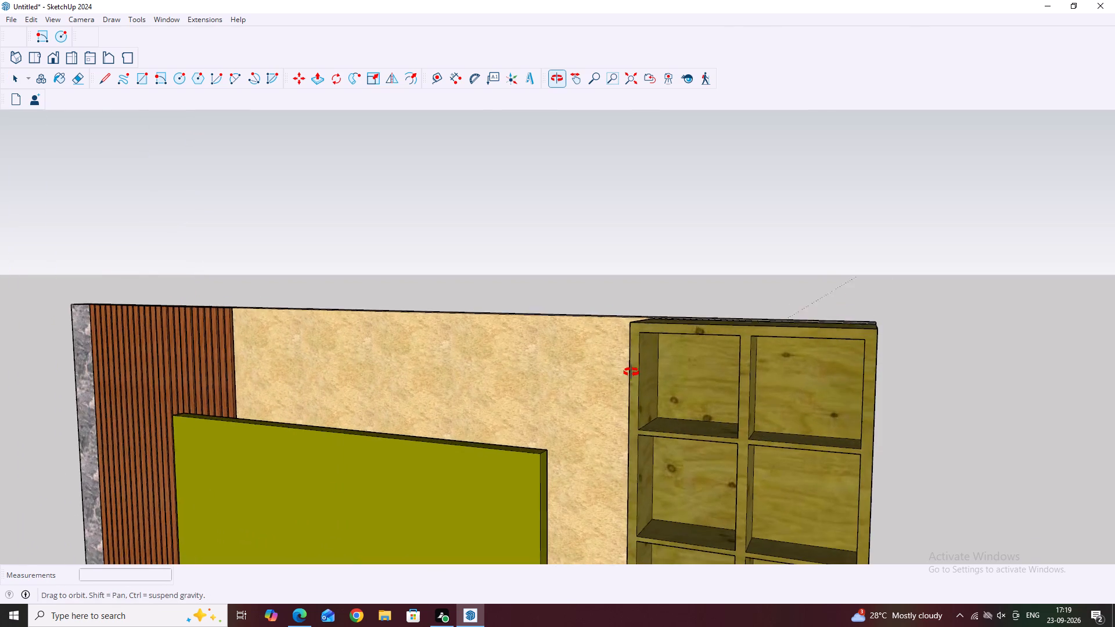
middle_drag(631, 372, 699, 364)
scroll(722, 335, up, 3)
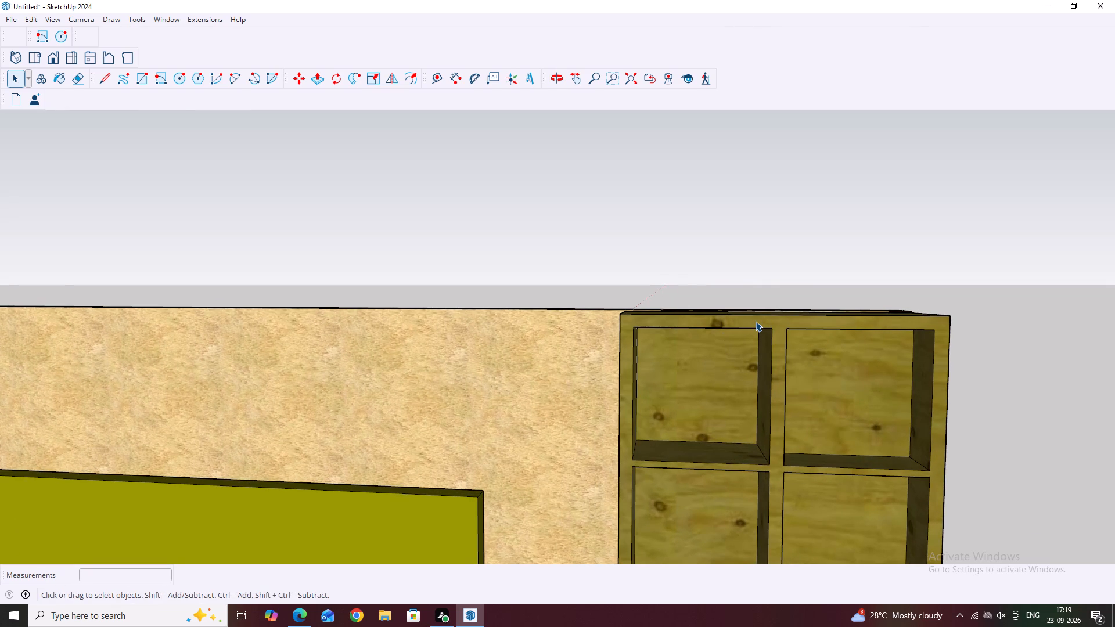
click(756, 322)
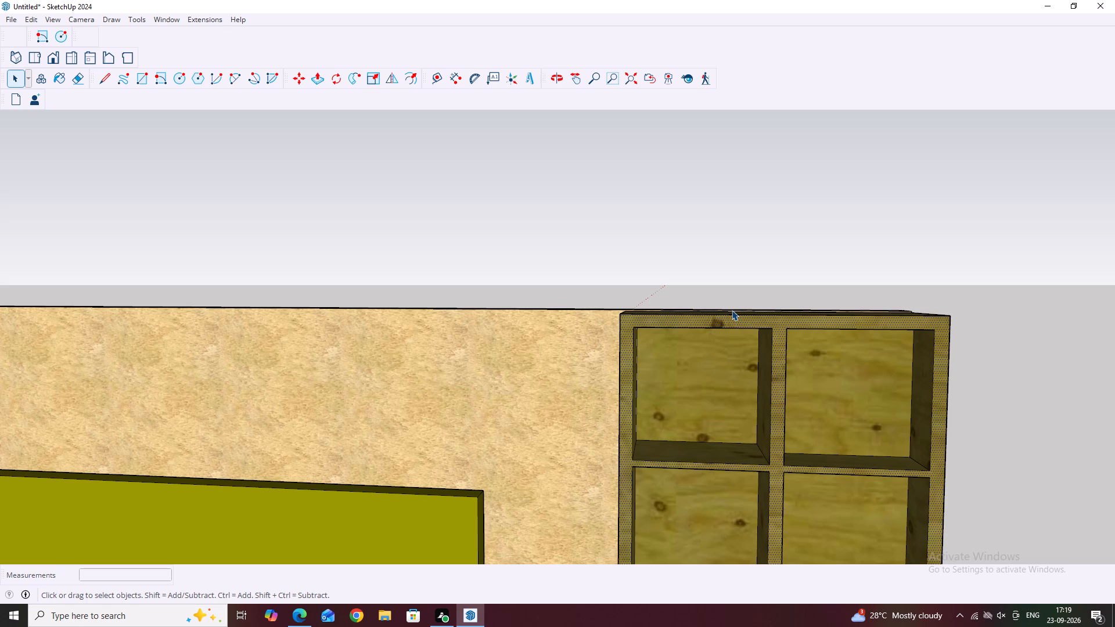
key(f)
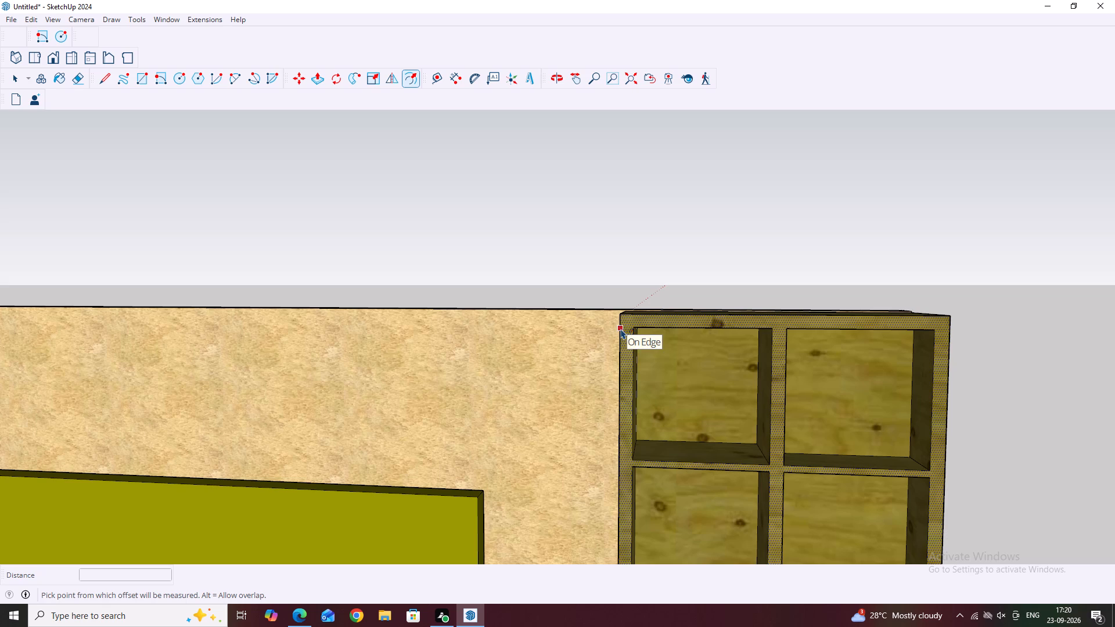
key(1)
key(shift+quotedbl)
key(Return)
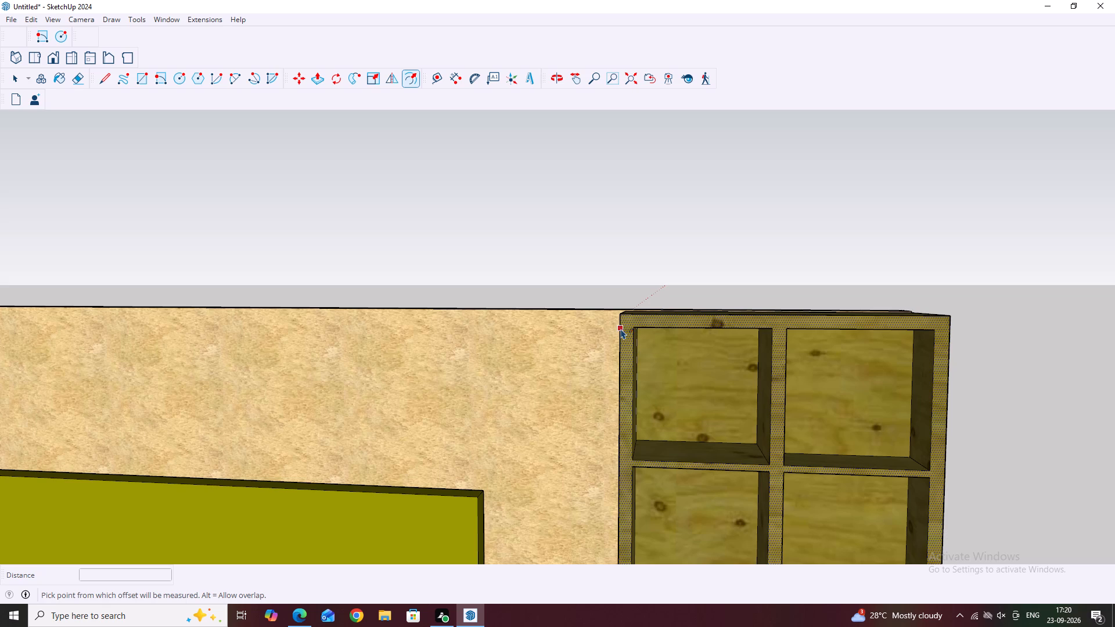
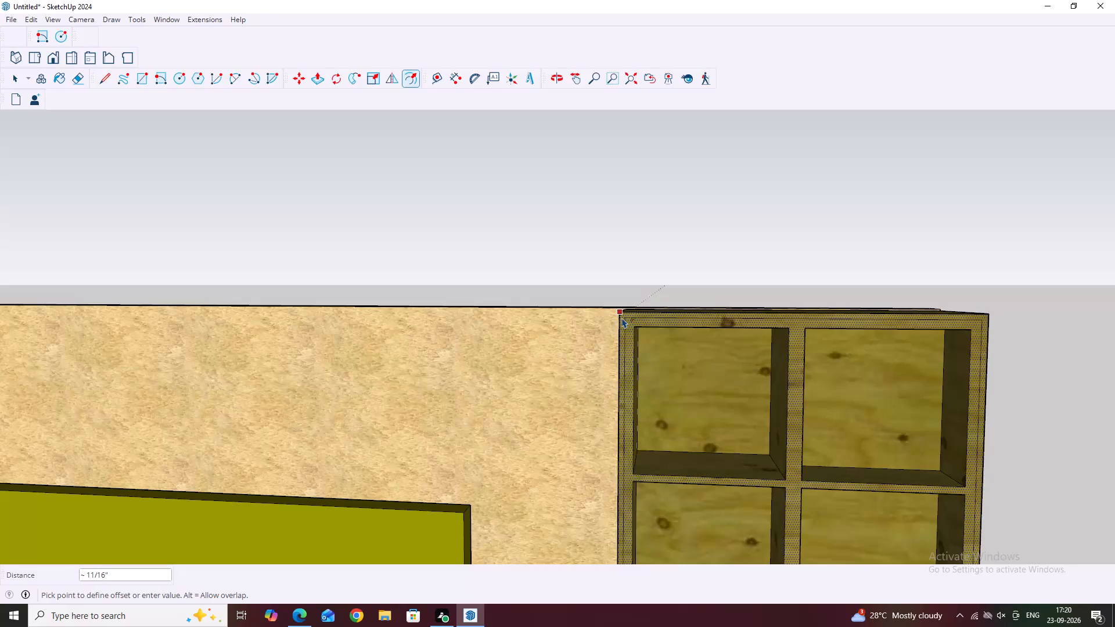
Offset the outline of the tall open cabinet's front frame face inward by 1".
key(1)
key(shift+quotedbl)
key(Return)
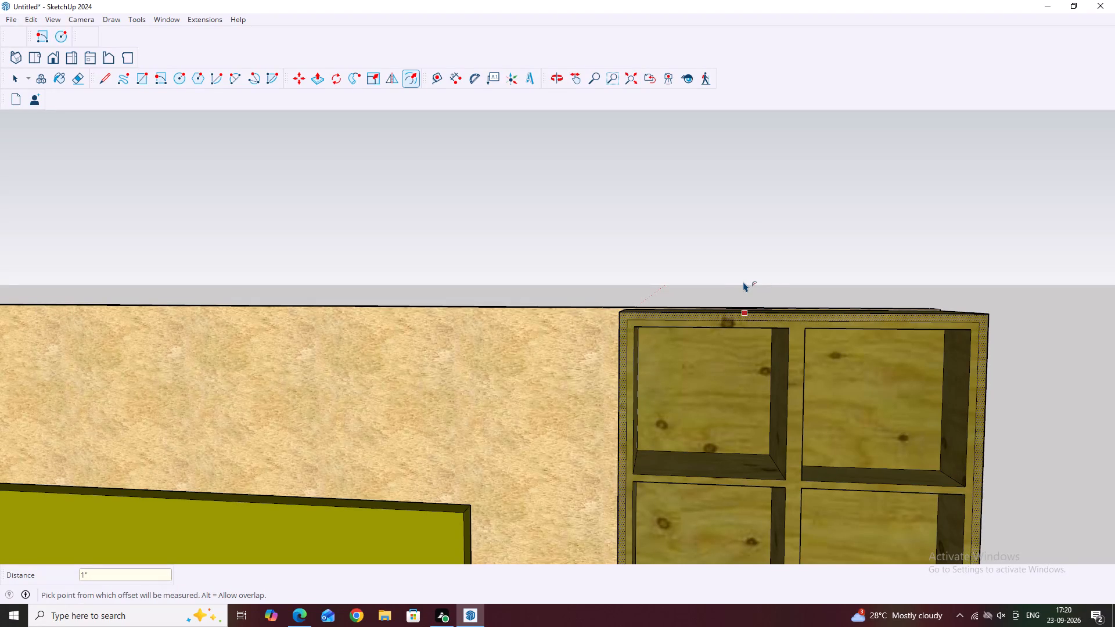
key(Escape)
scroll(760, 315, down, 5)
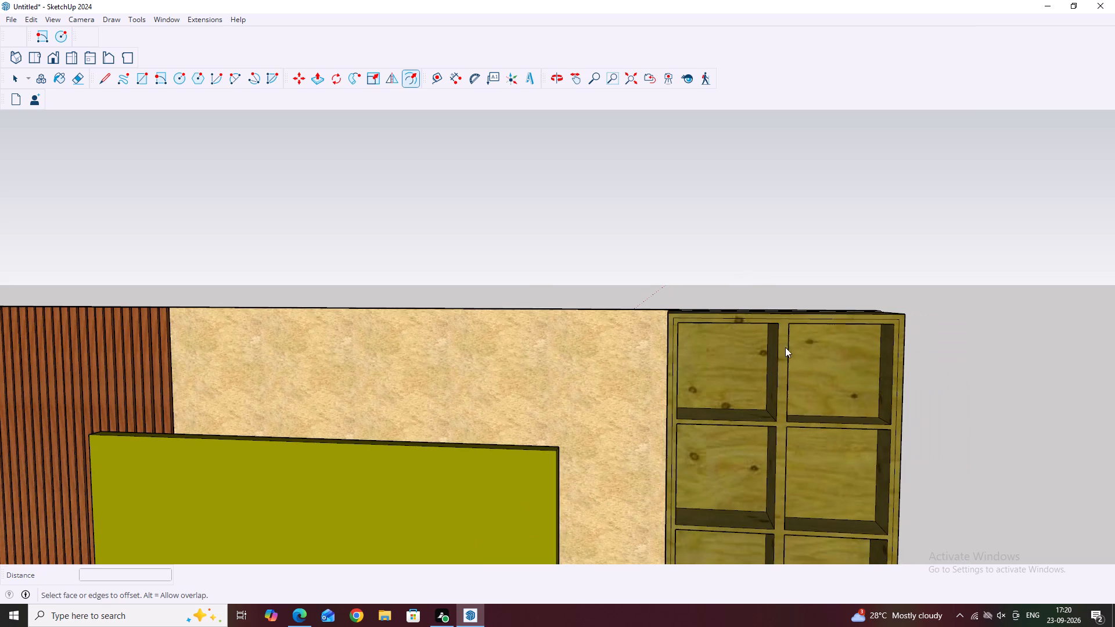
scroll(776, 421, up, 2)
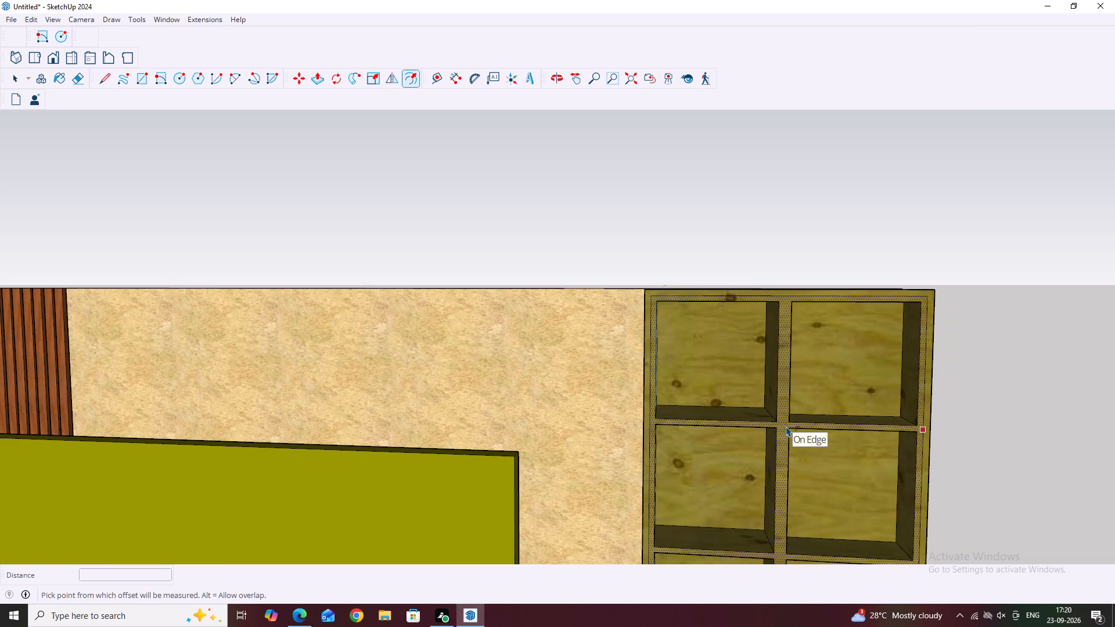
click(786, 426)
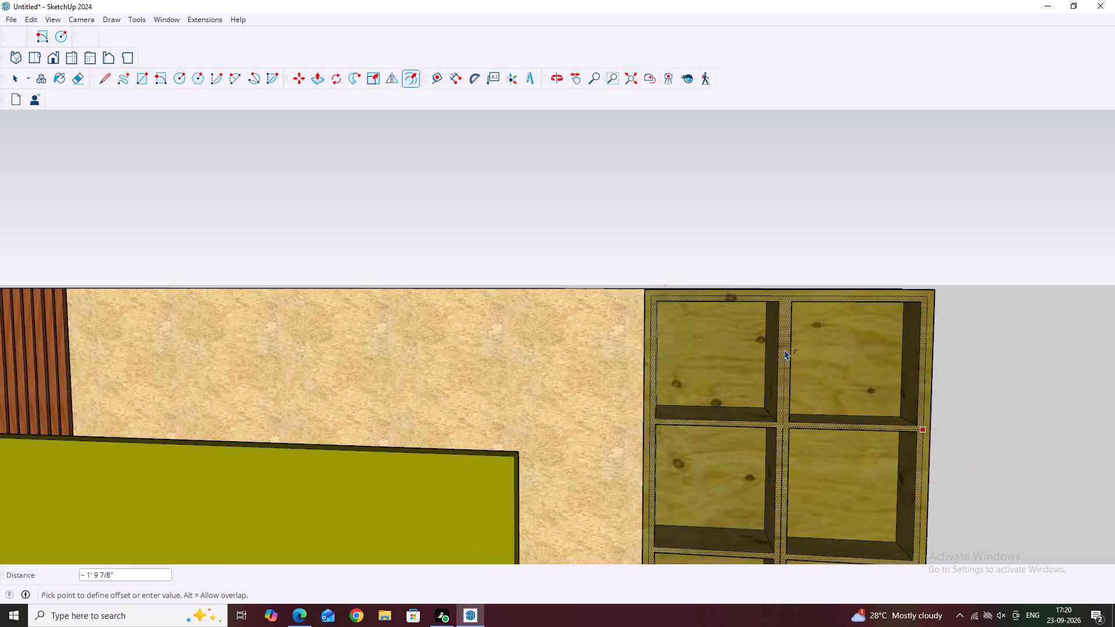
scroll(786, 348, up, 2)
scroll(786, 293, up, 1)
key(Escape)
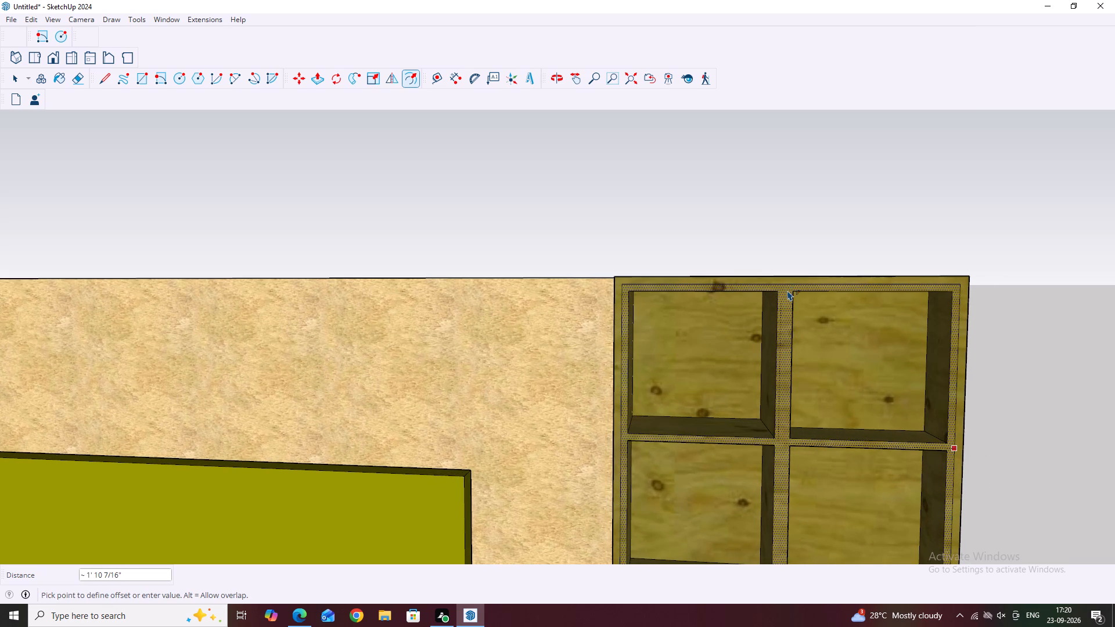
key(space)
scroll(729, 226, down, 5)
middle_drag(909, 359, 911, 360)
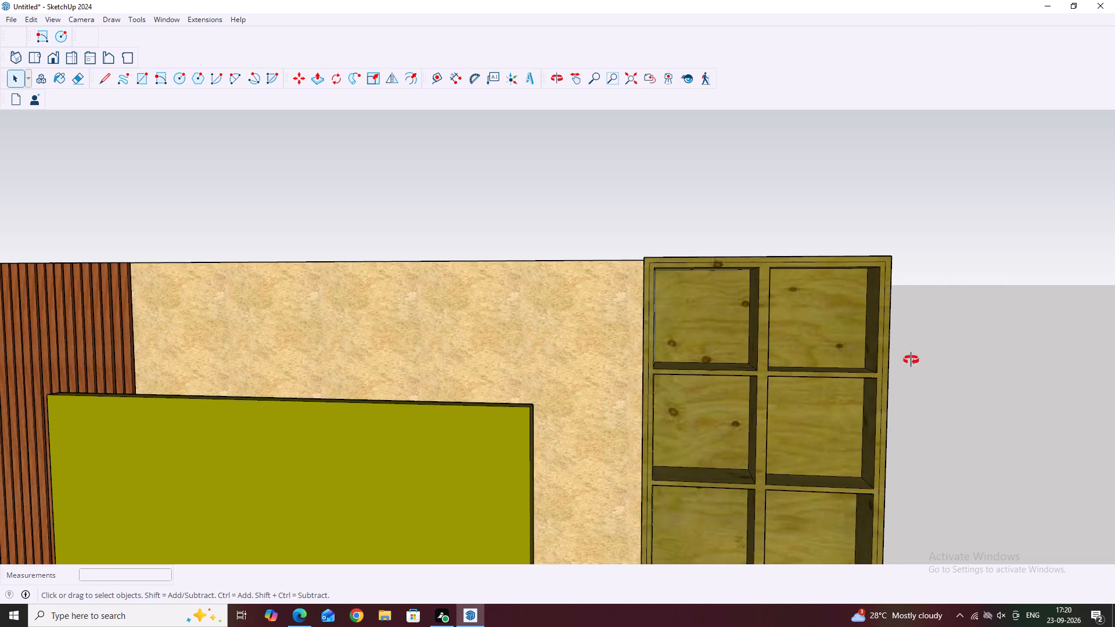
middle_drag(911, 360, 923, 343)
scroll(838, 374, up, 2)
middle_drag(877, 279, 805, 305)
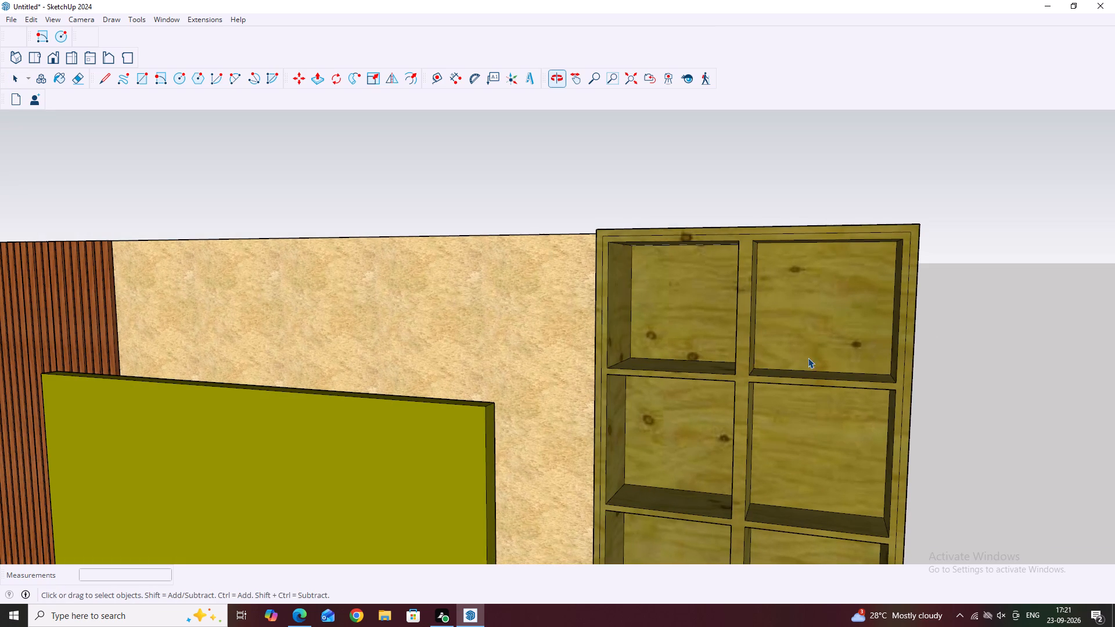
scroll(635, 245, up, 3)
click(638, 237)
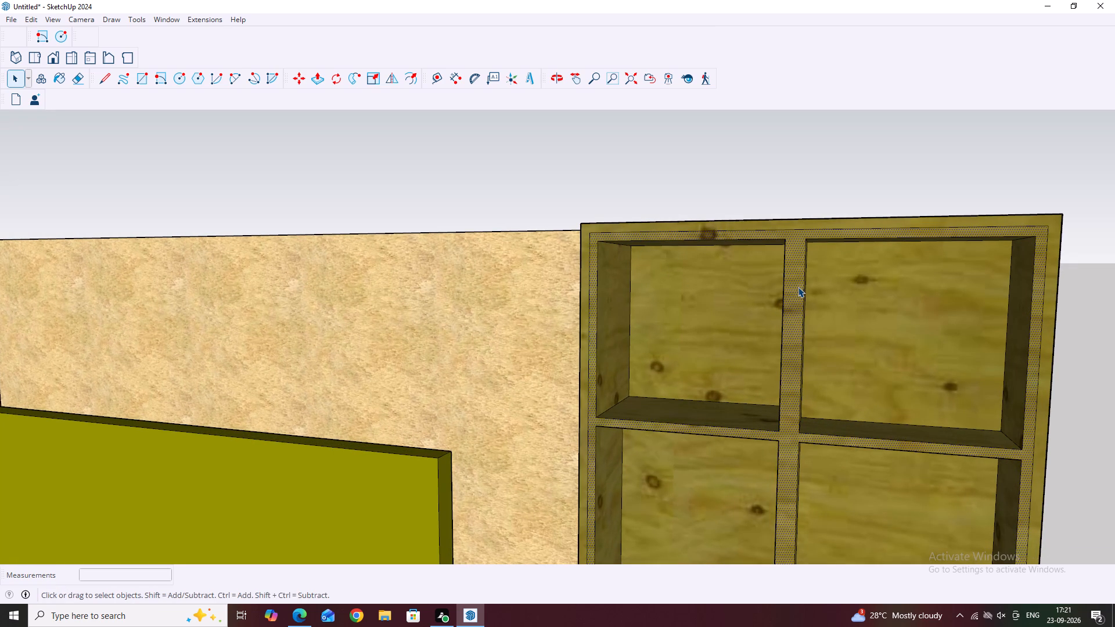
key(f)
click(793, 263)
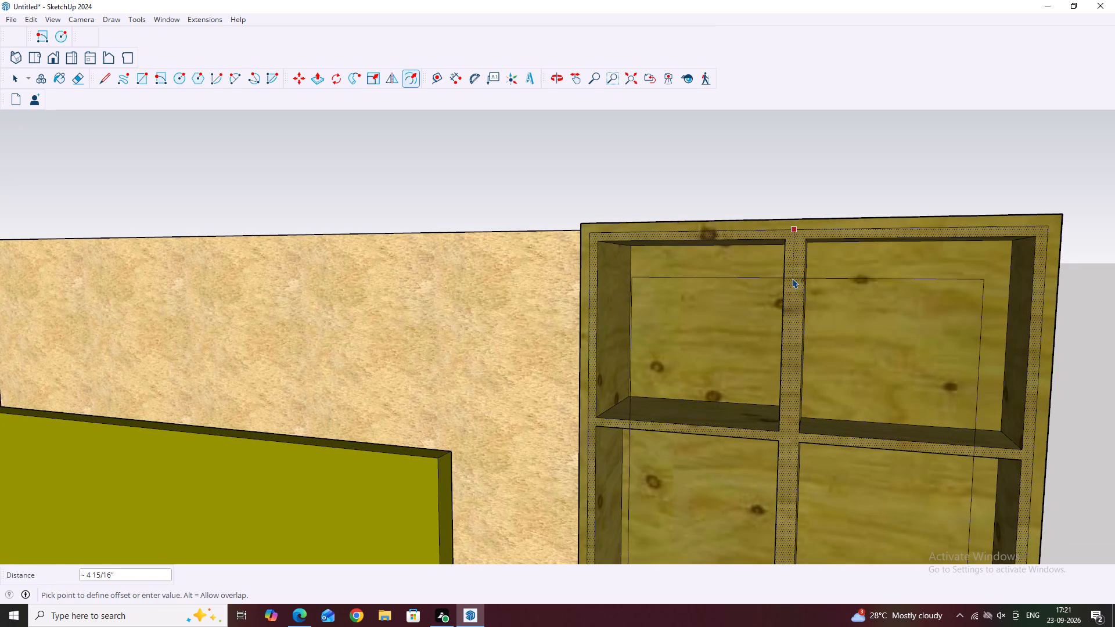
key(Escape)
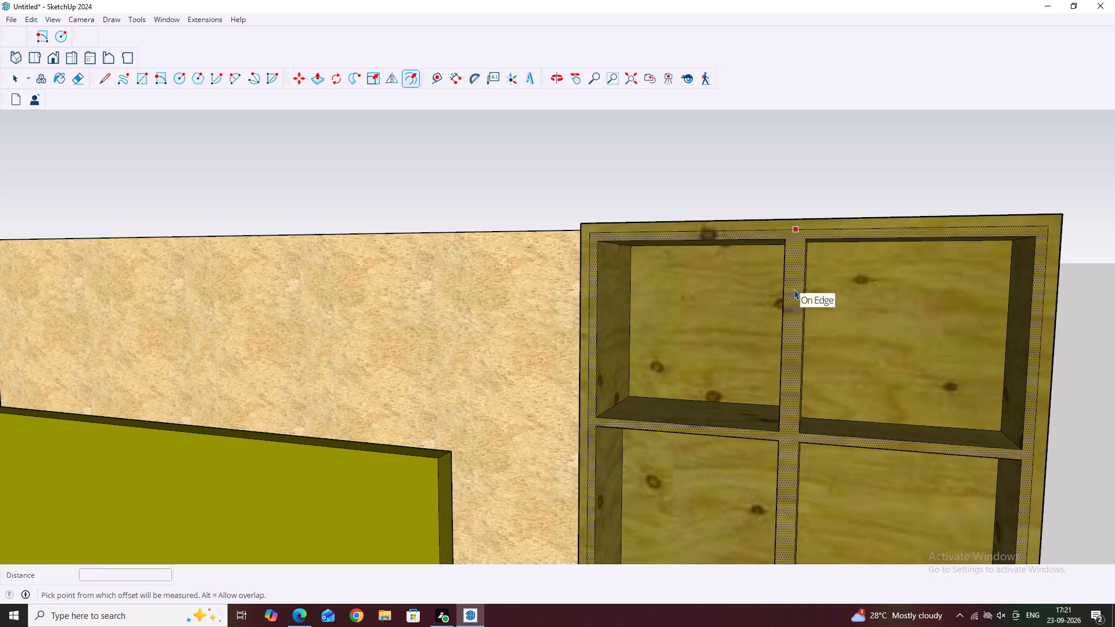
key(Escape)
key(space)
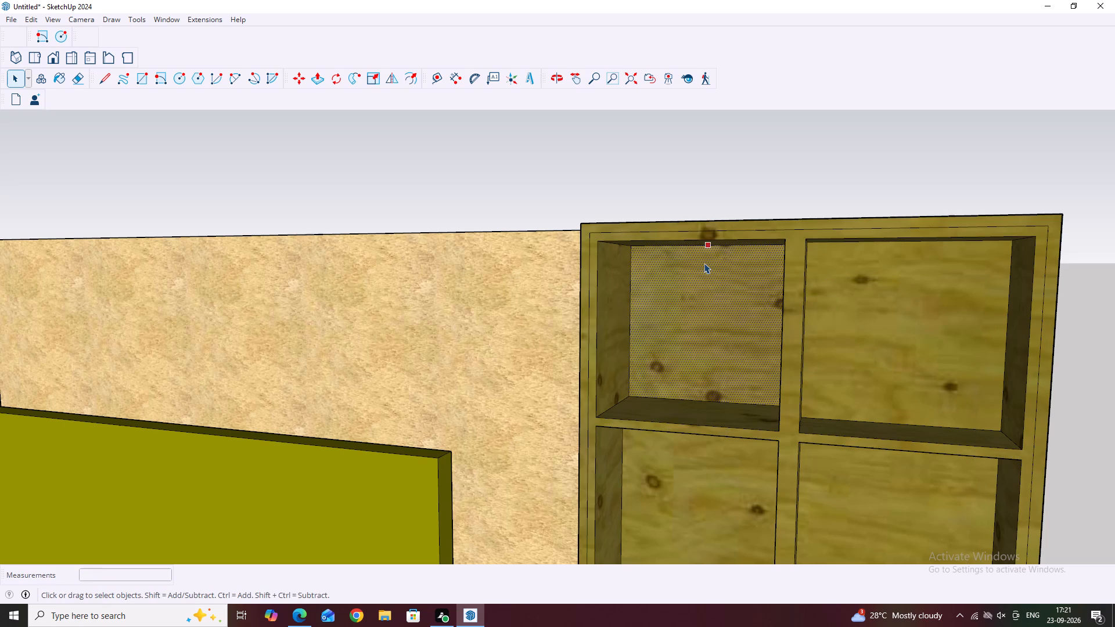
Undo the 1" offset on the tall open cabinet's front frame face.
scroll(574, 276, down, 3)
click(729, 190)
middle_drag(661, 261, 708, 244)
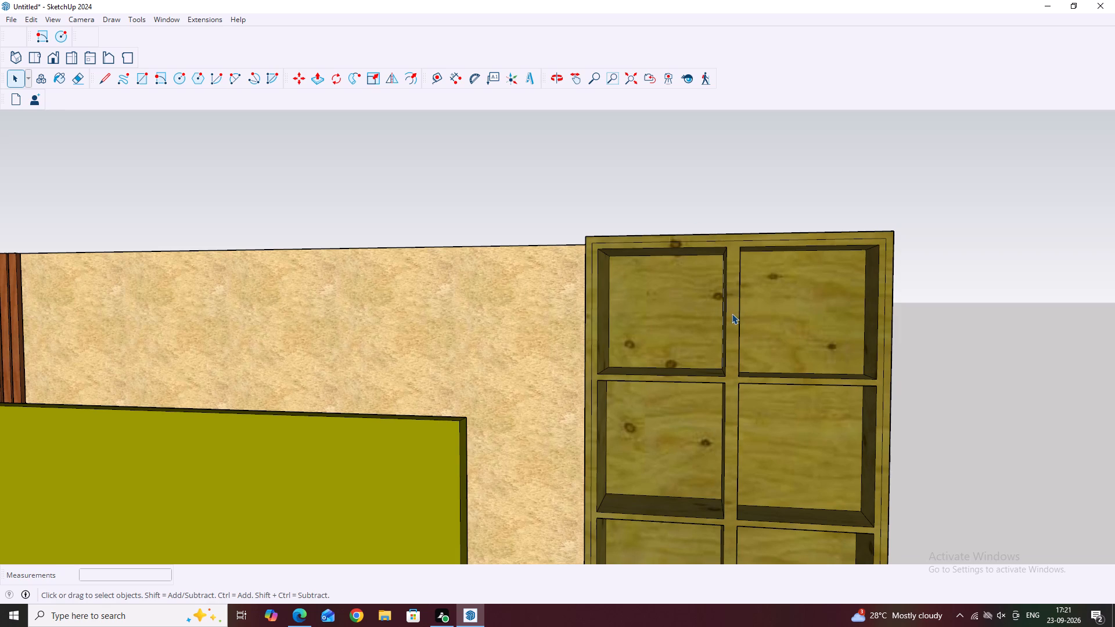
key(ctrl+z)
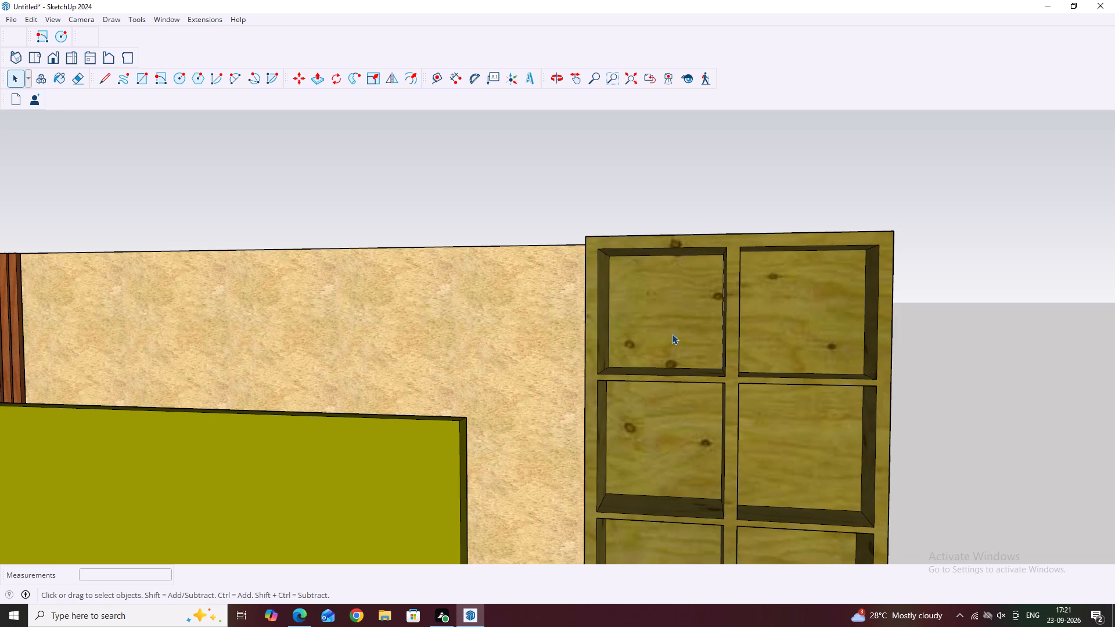
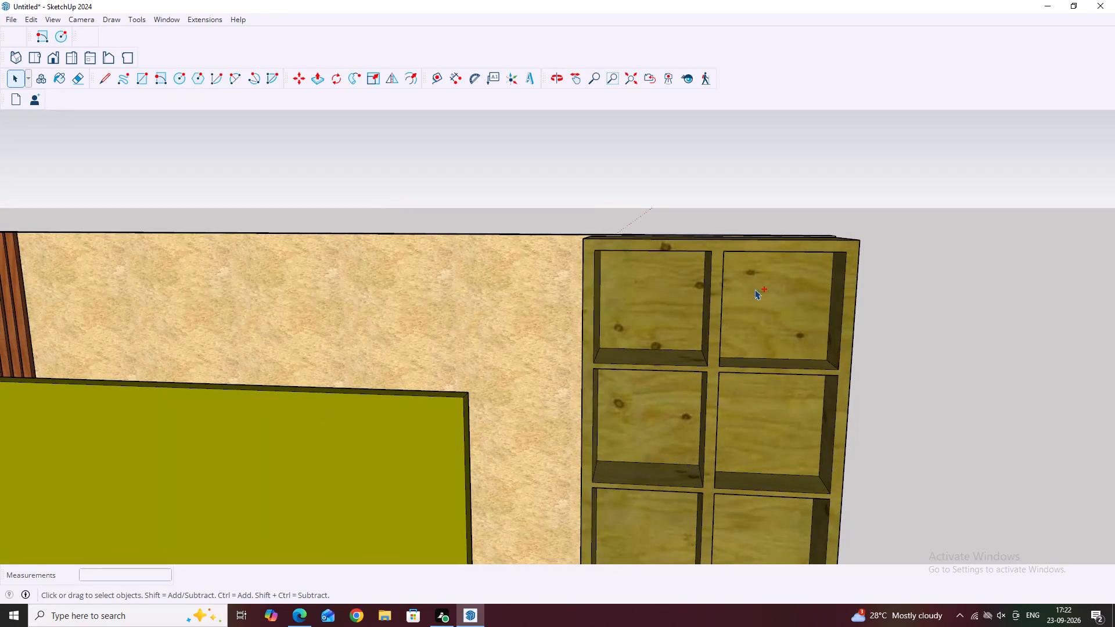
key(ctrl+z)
Draw an upright rectangle about 1' 8" by 1' 8" filling the top compartment beside the wall panel, slightly behind the cabinet's front edge.
ctrl+scroll(712, 316, down, 3)
middle_drag(818, 333, 821, 257)
middle_drag(721, 268, 674, 269)
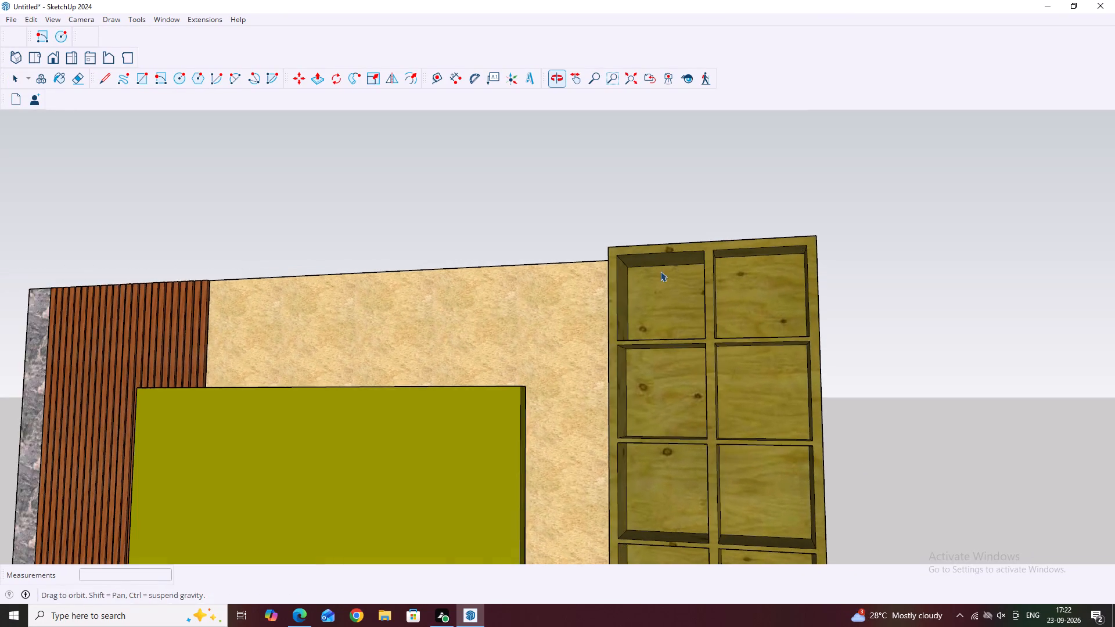
scroll(635, 275, up, 4)
middle_drag(645, 269, 585, 260)
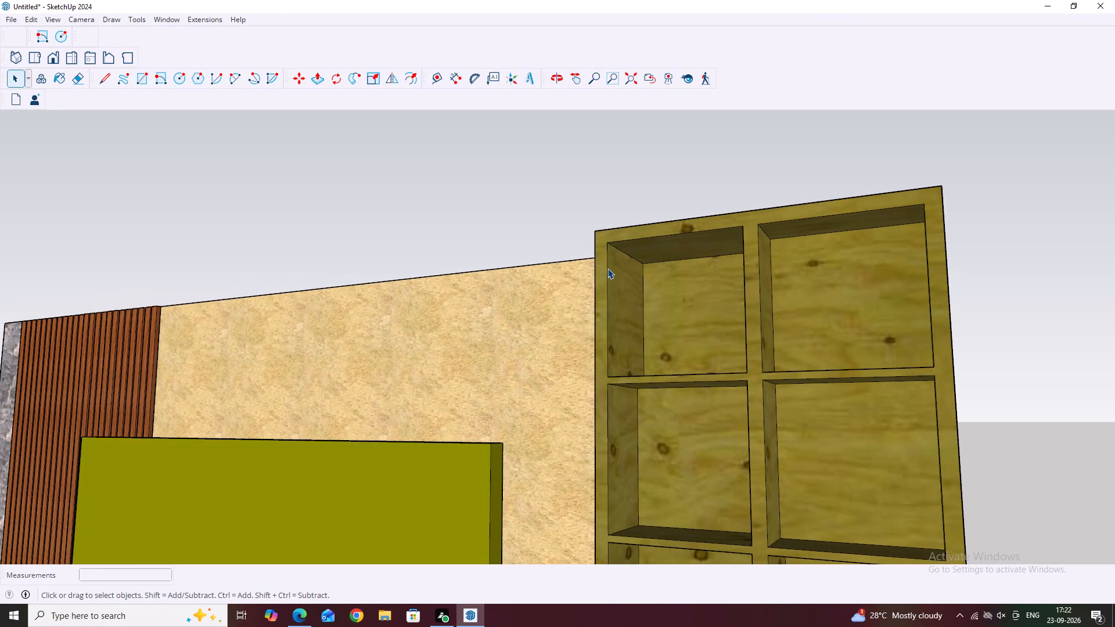
key(r)
scroll(616, 262, up, 5)
click(608, 240)
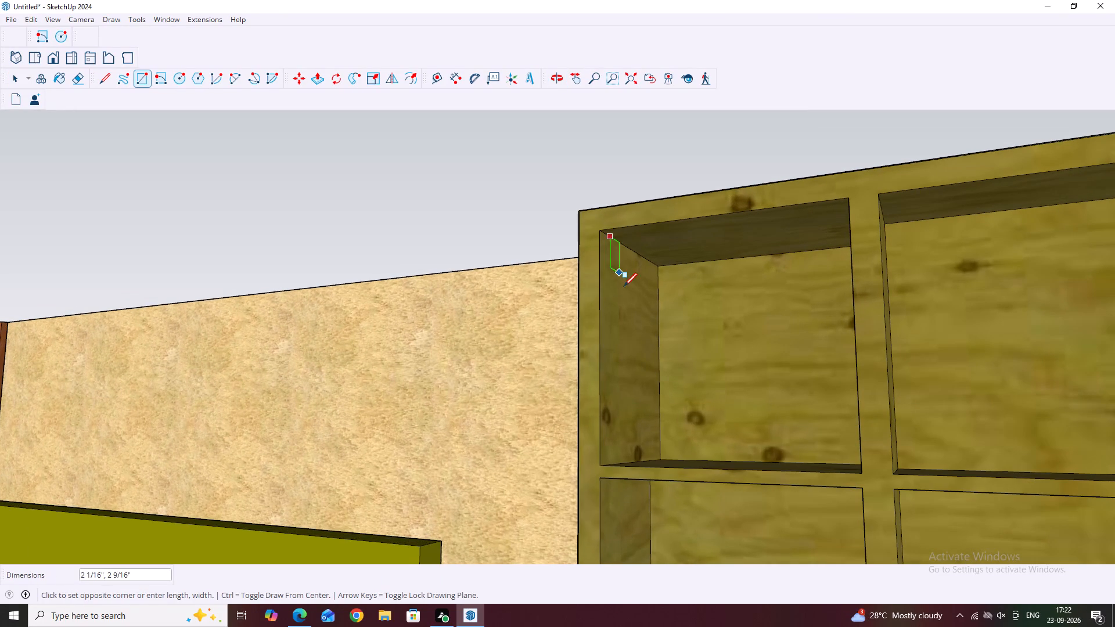
scroll(628, 305, down, 1)
scroll(672, 349, down, 1)
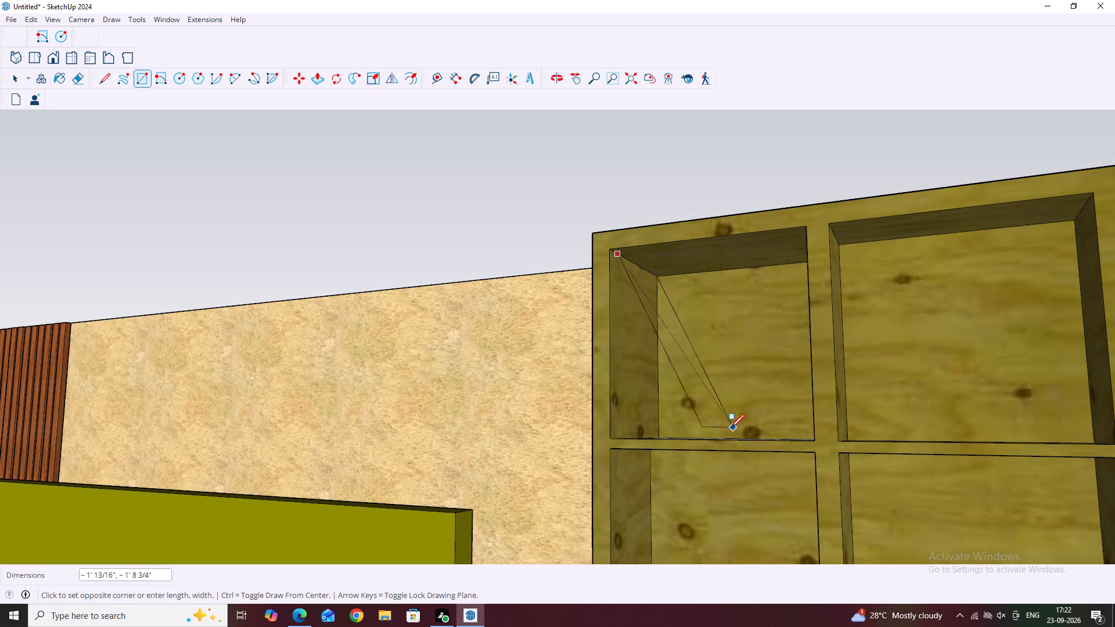
scroll(776, 351, up, 3)
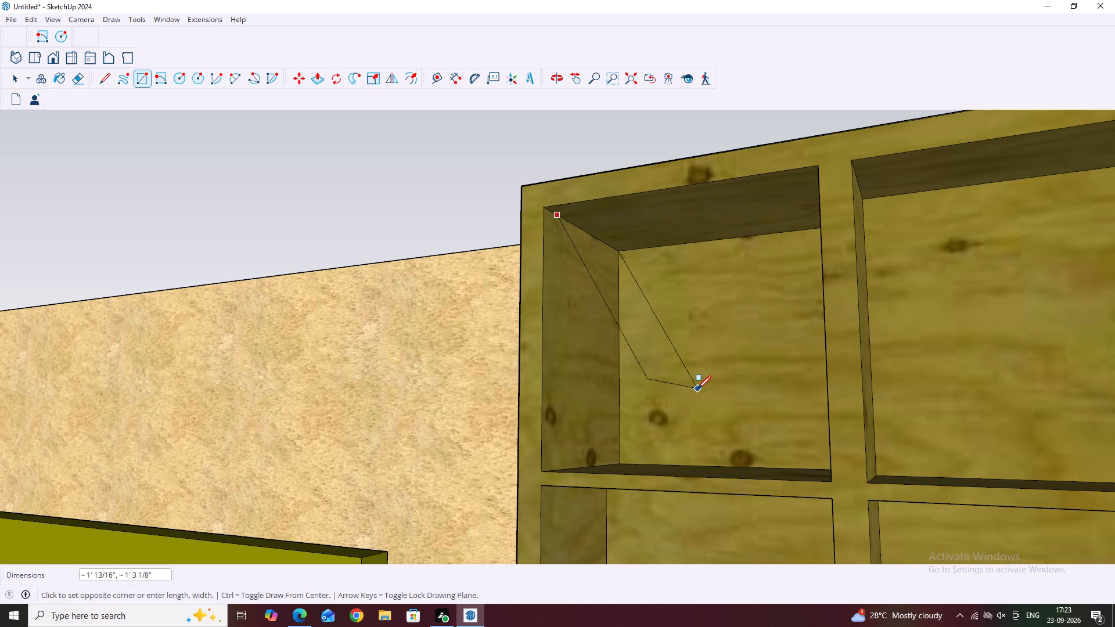
key(Up)
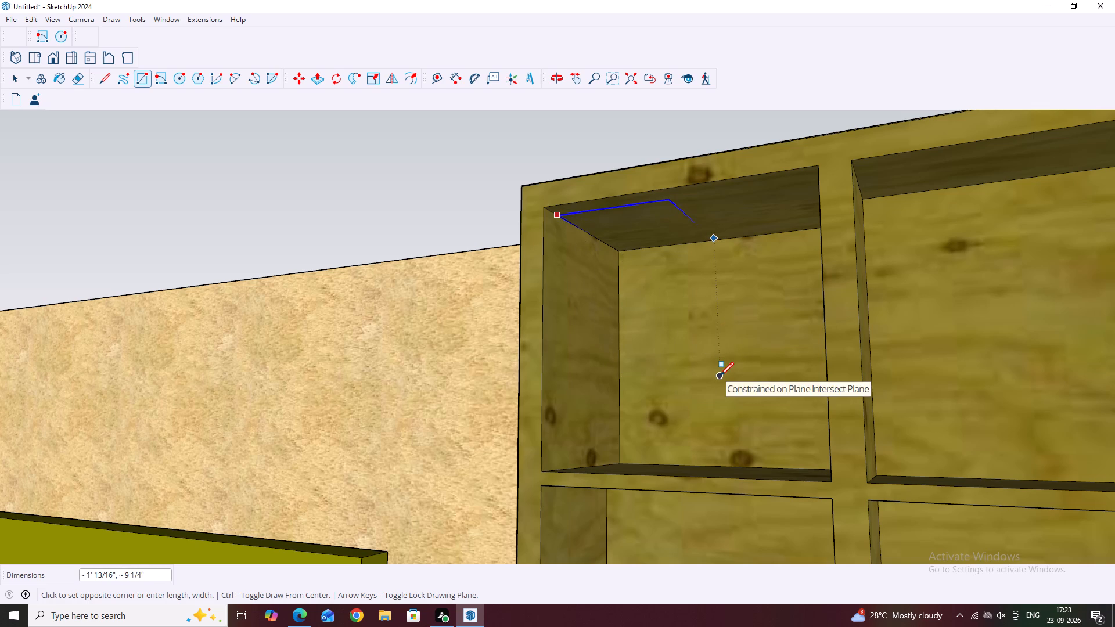
key(Right)
scroll(683, 326, down, 6)
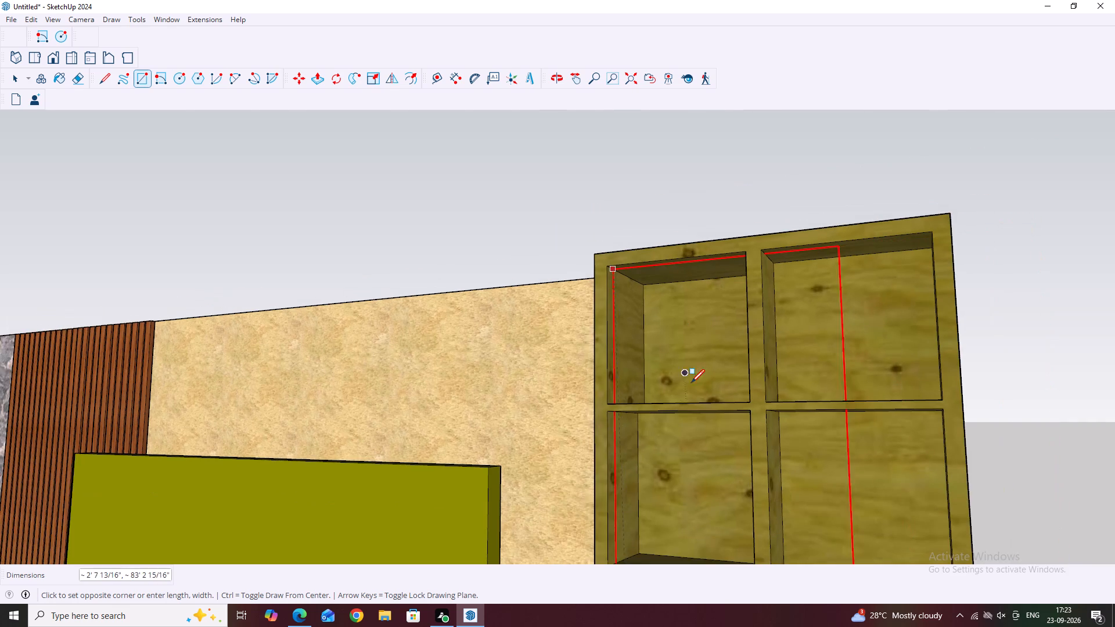
scroll(713, 407, up, 2)
scroll(736, 397, down, 5)
middle_drag(700, 391, 789, 395)
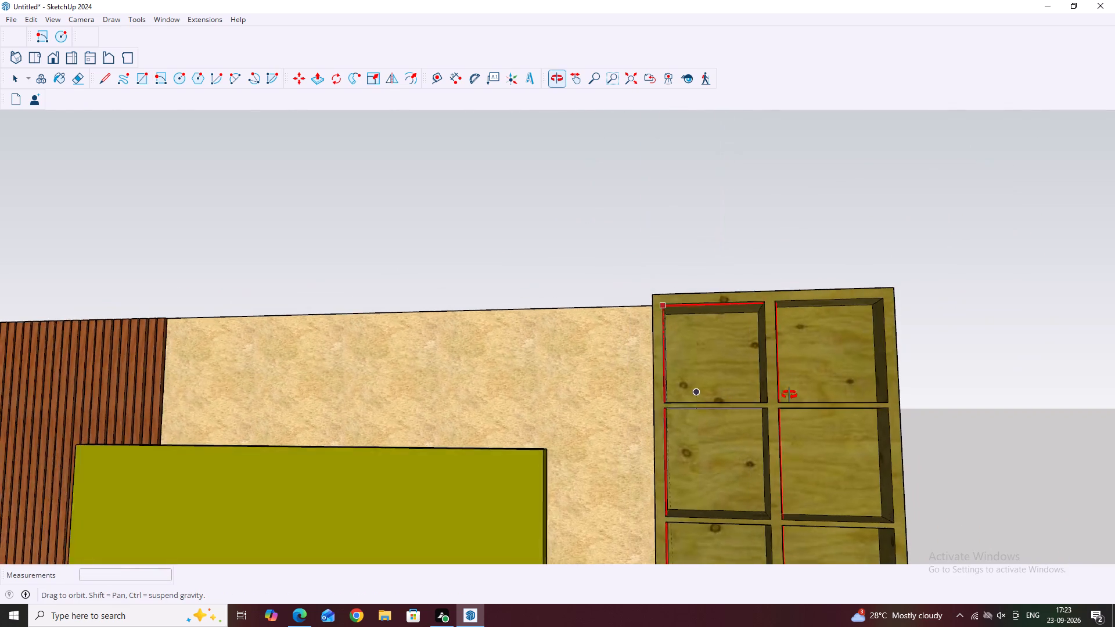
middle_drag(789, 395, 822, 387)
scroll(771, 395, up, 11)
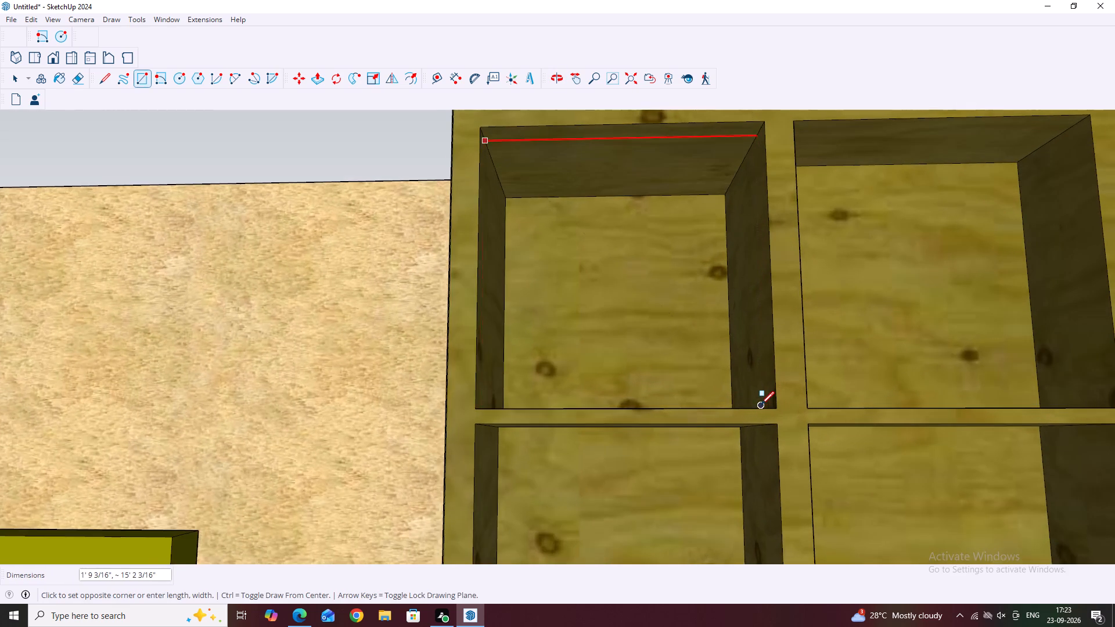
middle_drag(761, 405, 795, 434)
scroll(780, 419, up, 3)
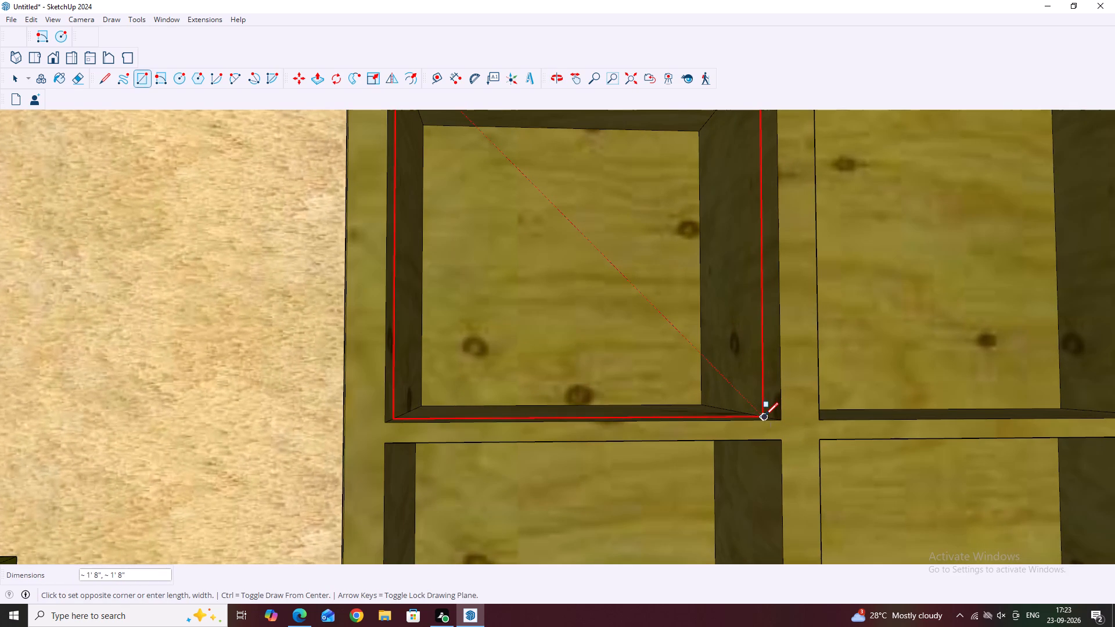
click(765, 416)
scroll(740, 392, down, 5)
key(Escape)
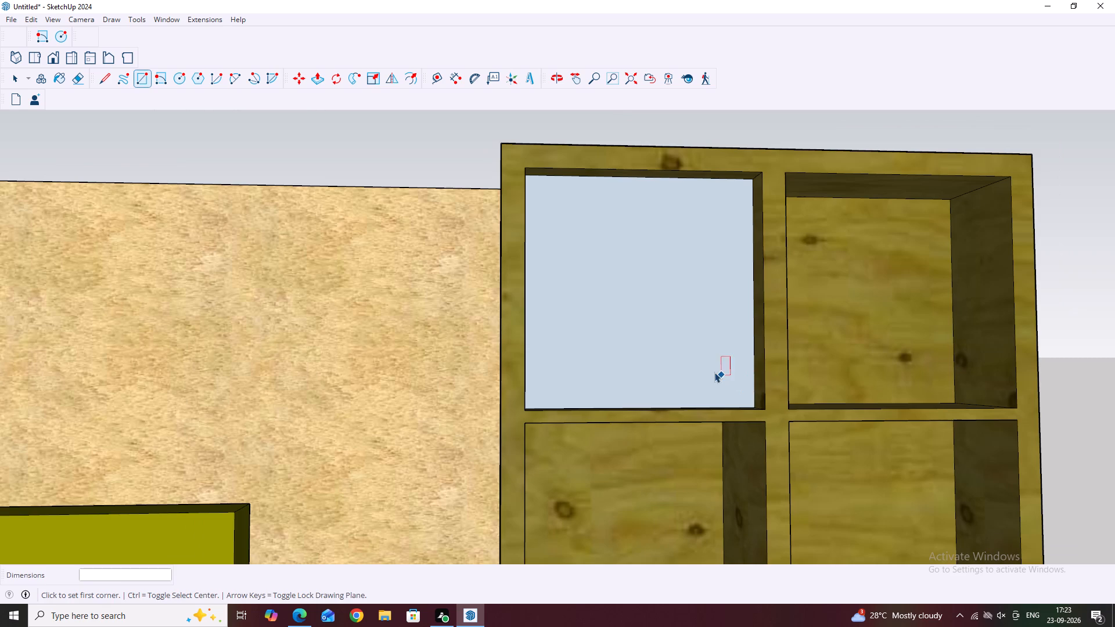
Move the new compartment panel about 1 3/4" forward towards the cabinet's front edge.
key(space)
scroll(670, 348, down, 5)
middle_drag(726, 336, 557, 410)
click(595, 360)
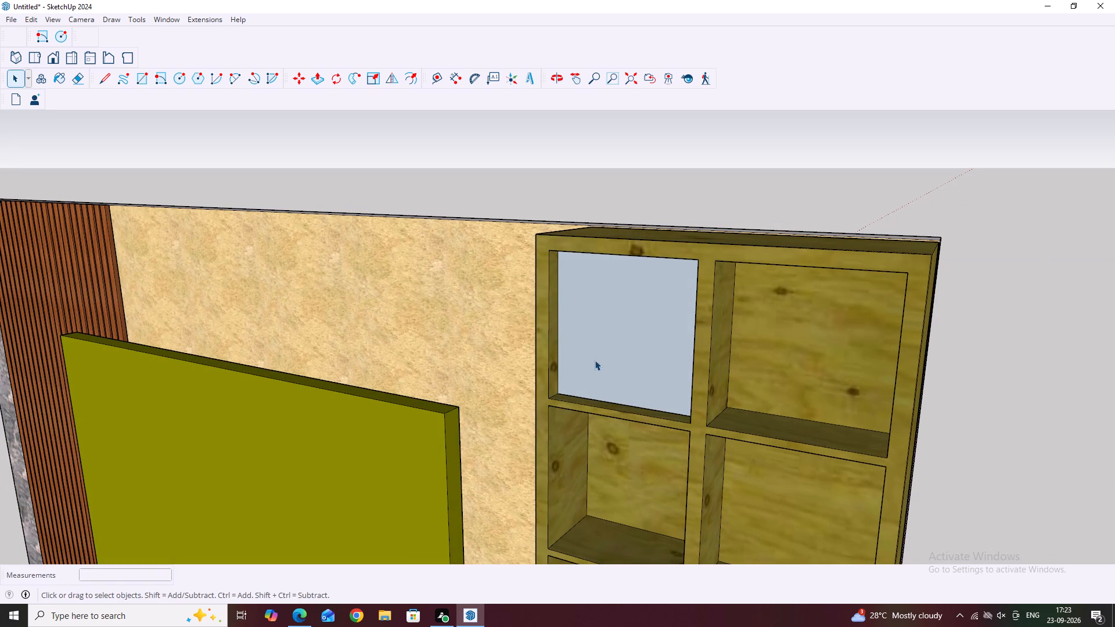
key(m)
scroll(650, 435, up, 8)
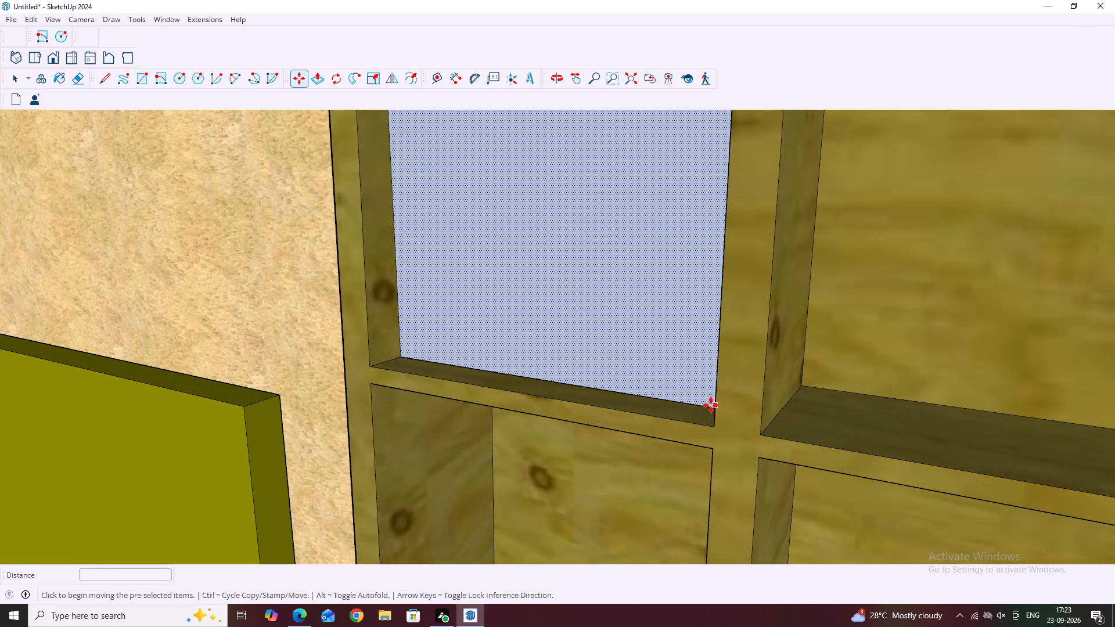
scroll(711, 405, up, 4)
middle_drag(703, 412, 780, 427)
scroll(757, 409, up, 2)
middle_drag(759, 406, 833, 408)
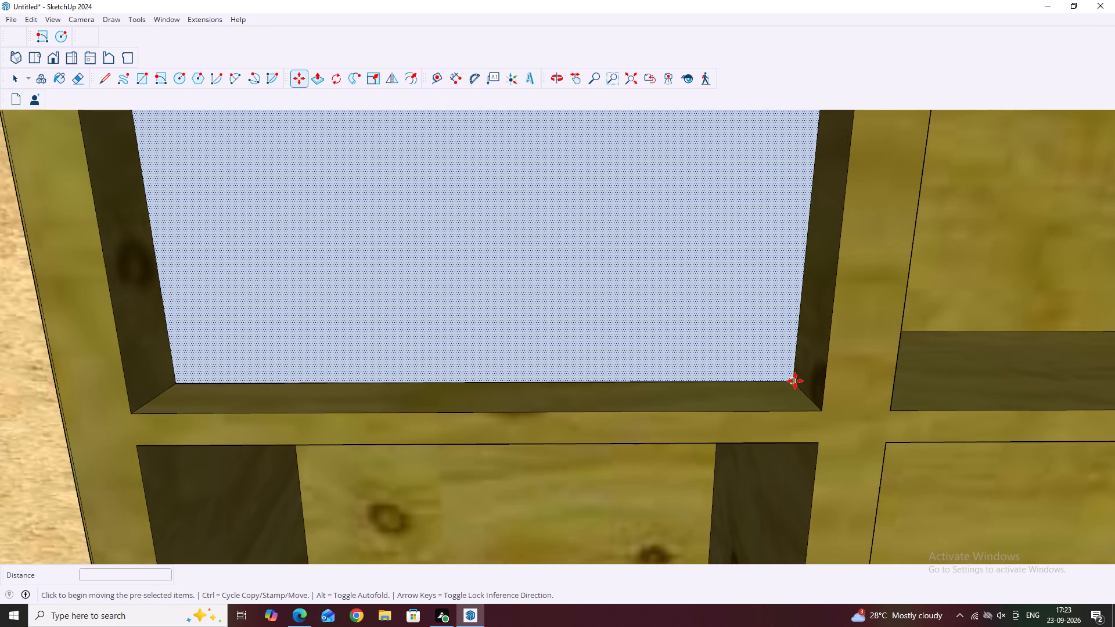
click(794, 381)
click(812, 400)
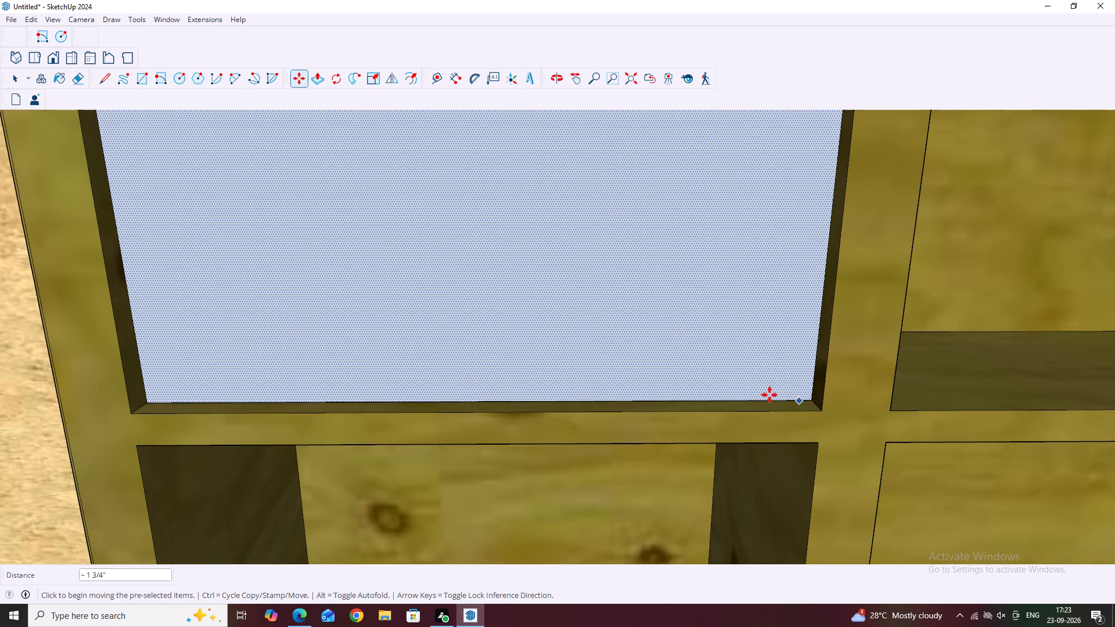
key(Escape)
scroll(660, 355, down, 6)
key(space)
Dimension the setback between the panel's lower inner corner and the front edge of the cabinet frame.
scroll(733, 382, up, 3)
middle_drag(751, 387, 793, 437)
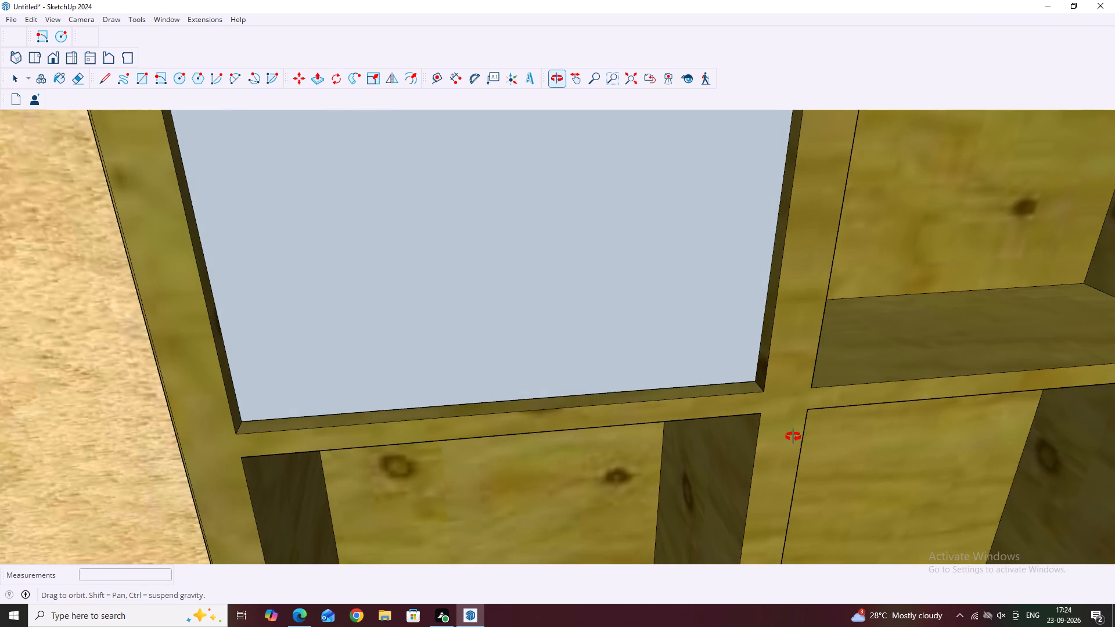
middle_drag(793, 437, 794, 437)
click(458, 78)
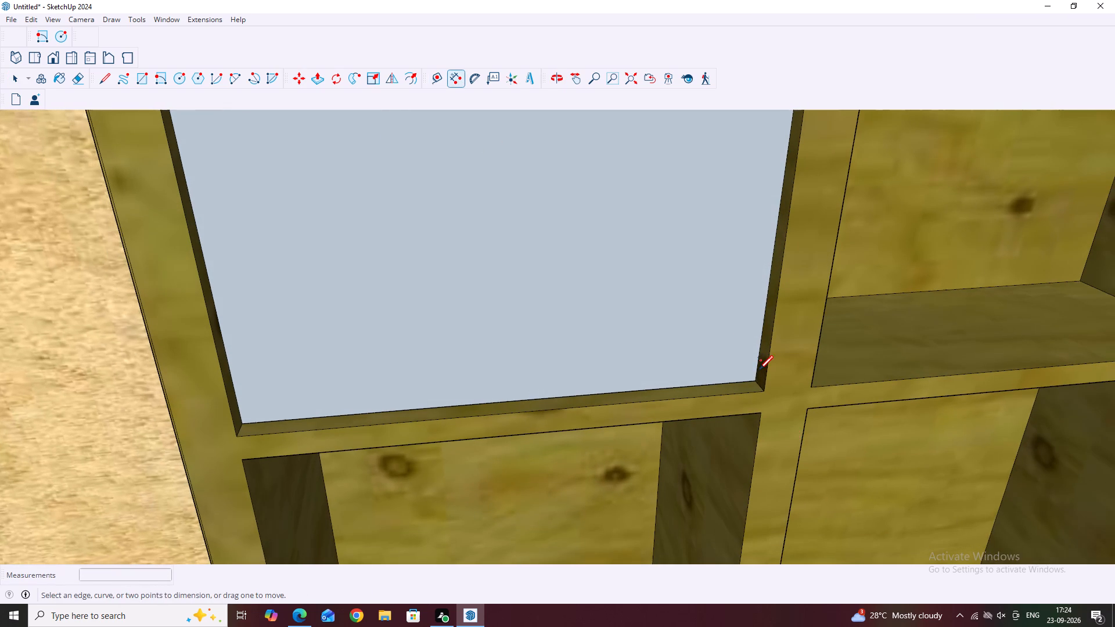
scroll(760, 370, up, 5)
click(755, 380)
click(765, 401)
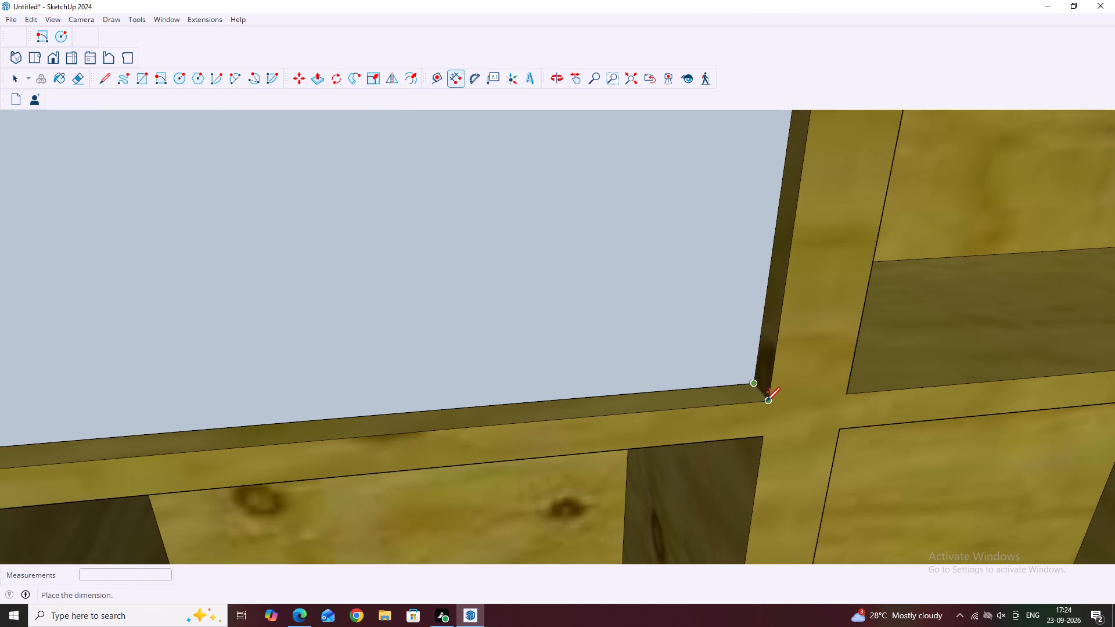
scroll(742, 403, up, 2)
key(Escape)
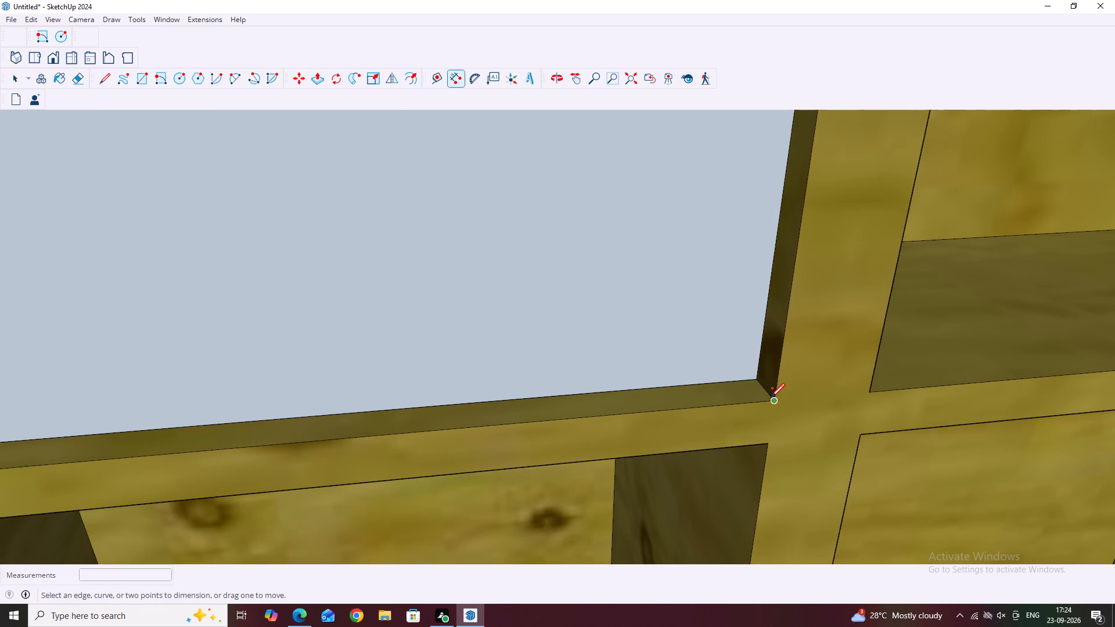
click(774, 399)
click(757, 372)
click(725, 383)
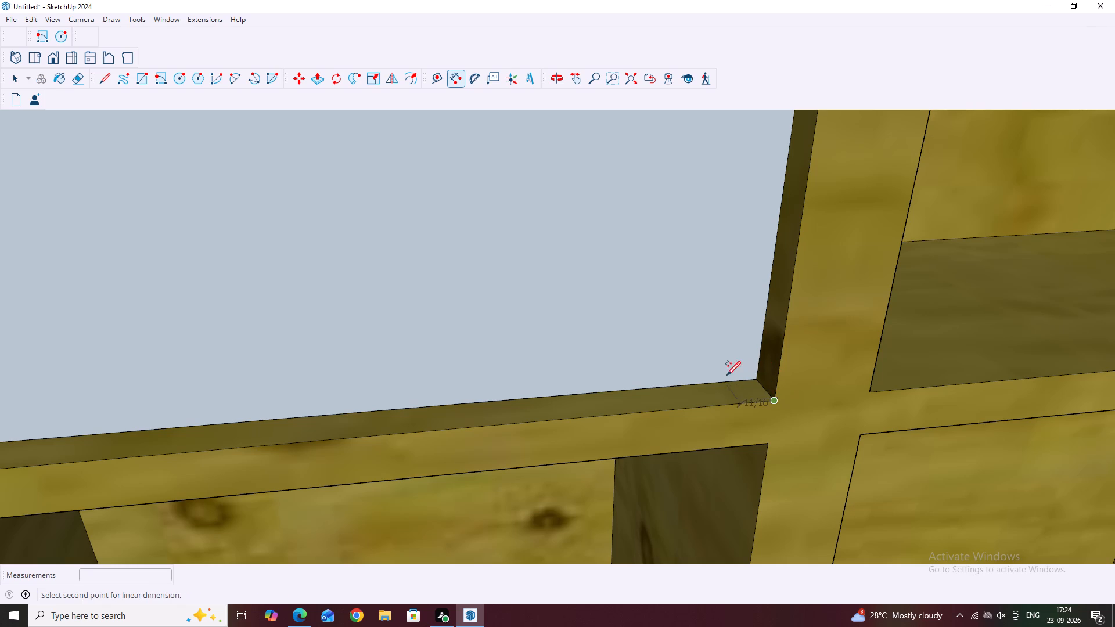
click(754, 377)
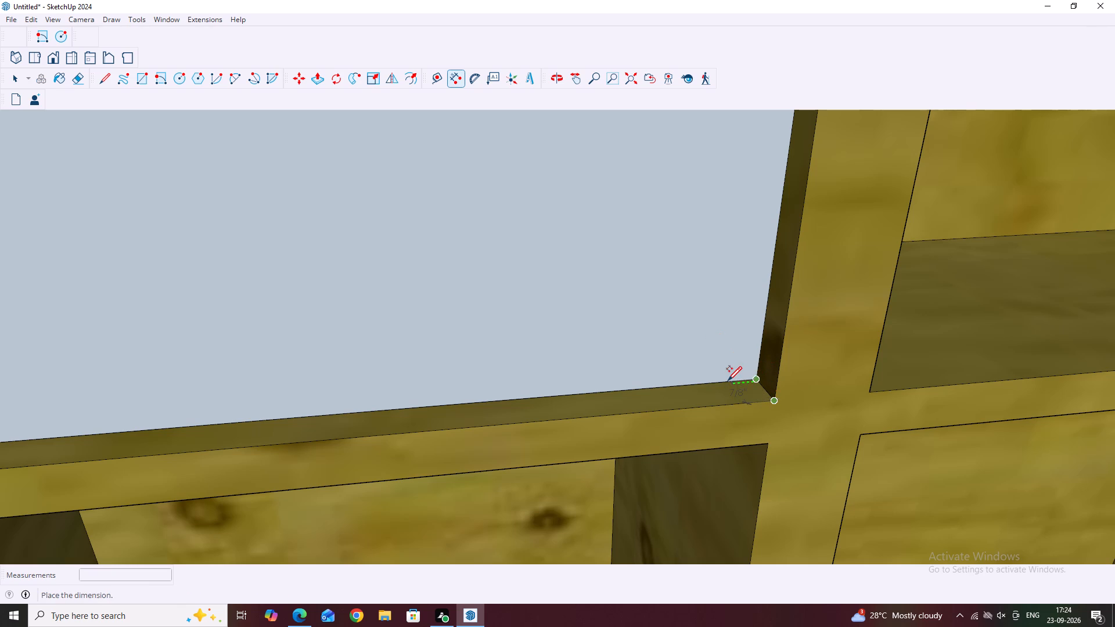
click(727, 380)
Move the compartment panel about 1/8" deeper so it sits 1" behind the frame's front edge.
key(space)
scroll(744, 374, up, 2)
click(747, 366)
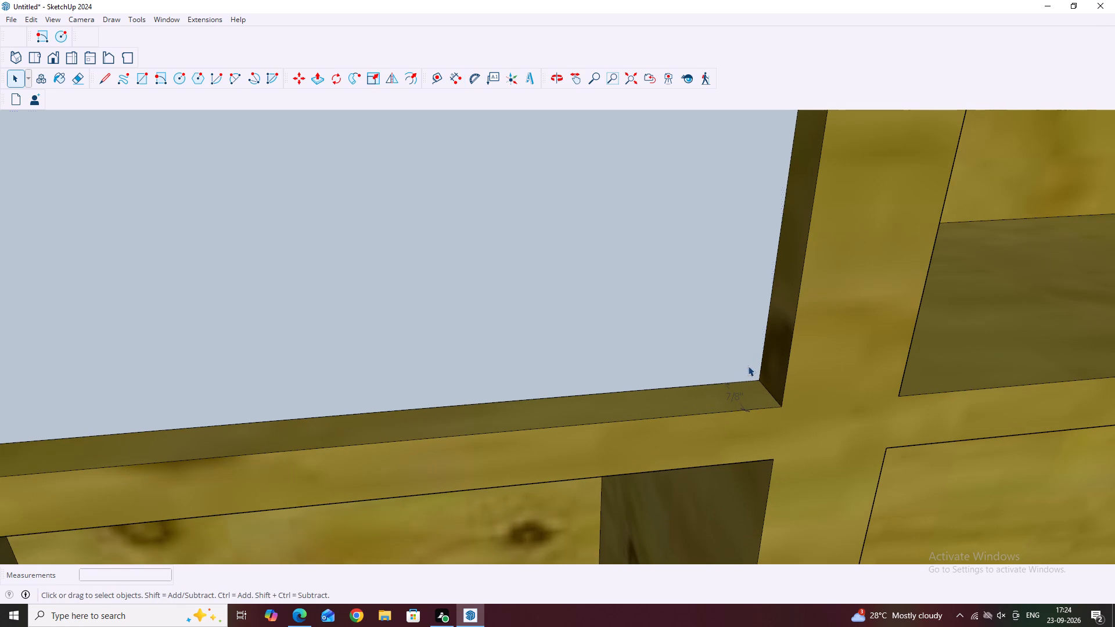
key(m)
scroll(756, 379, up, 5)
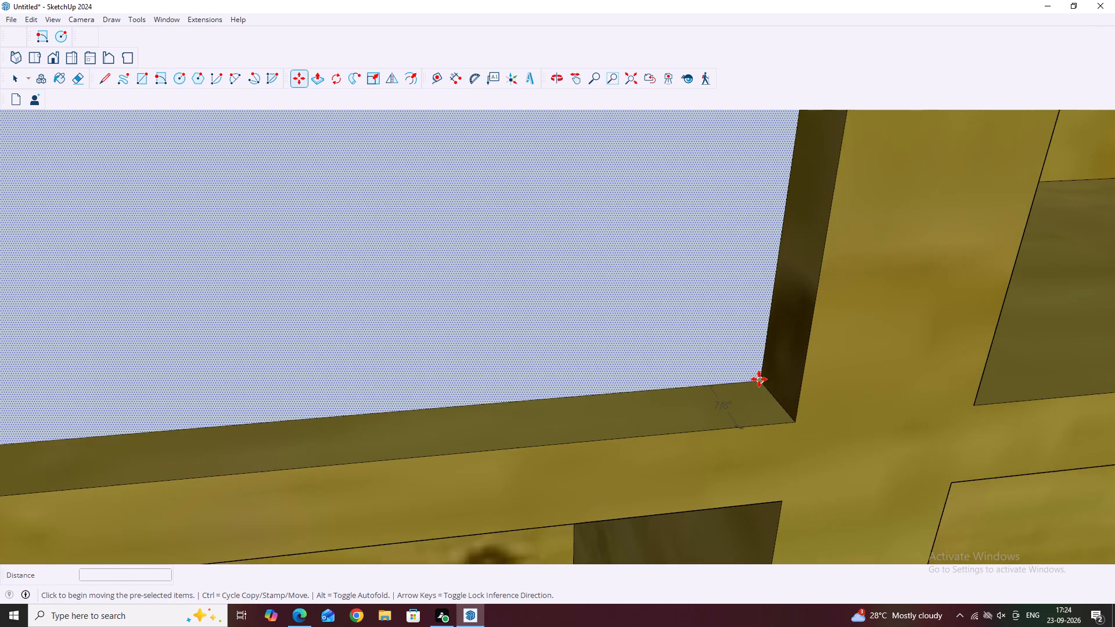
click(760, 380)
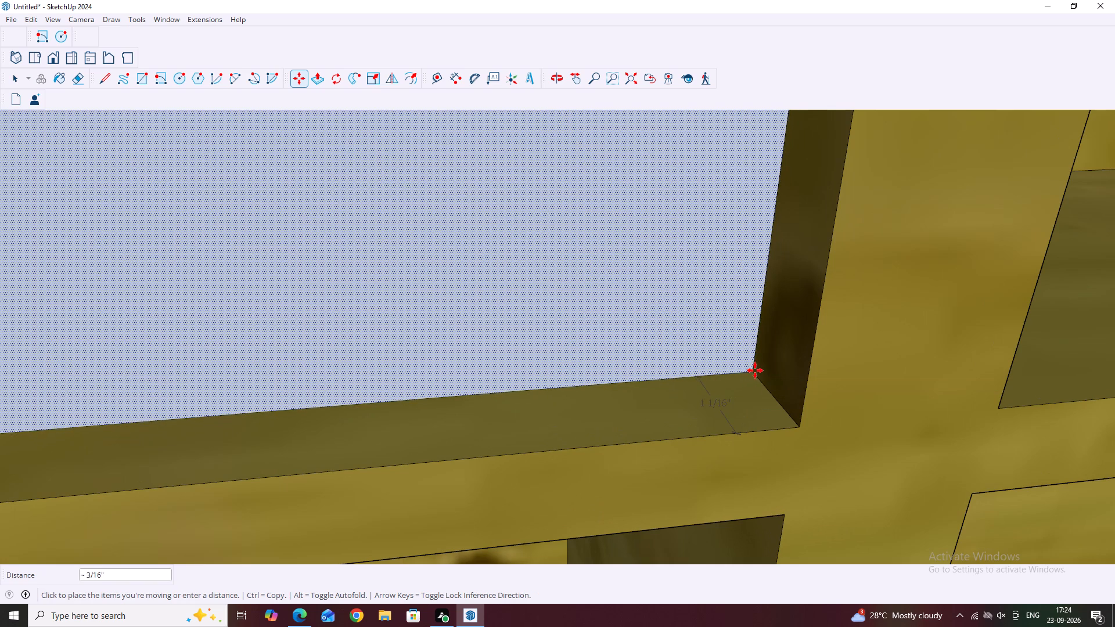
click(756, 374)
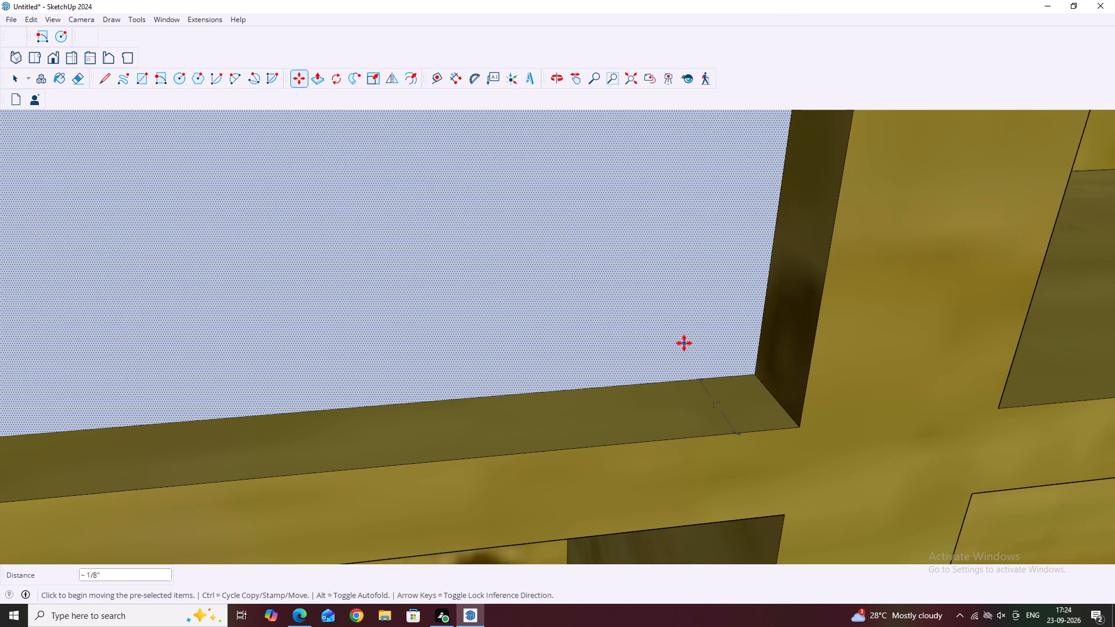
scroll(623, 330, down, 20)
scroll(623, 330, down, 15)
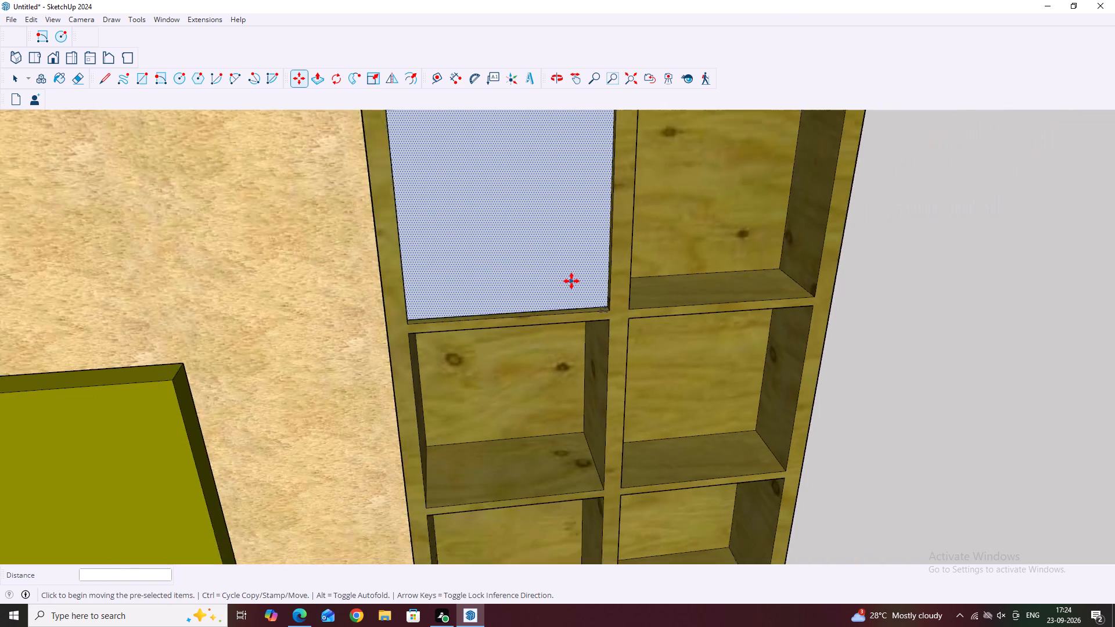
scroll(571, 281, down, 2)
key(space)
Delete the setback dimension at the panel's lower corner.
click(832, 331)
middle_drag(851, 327, 752, 291)
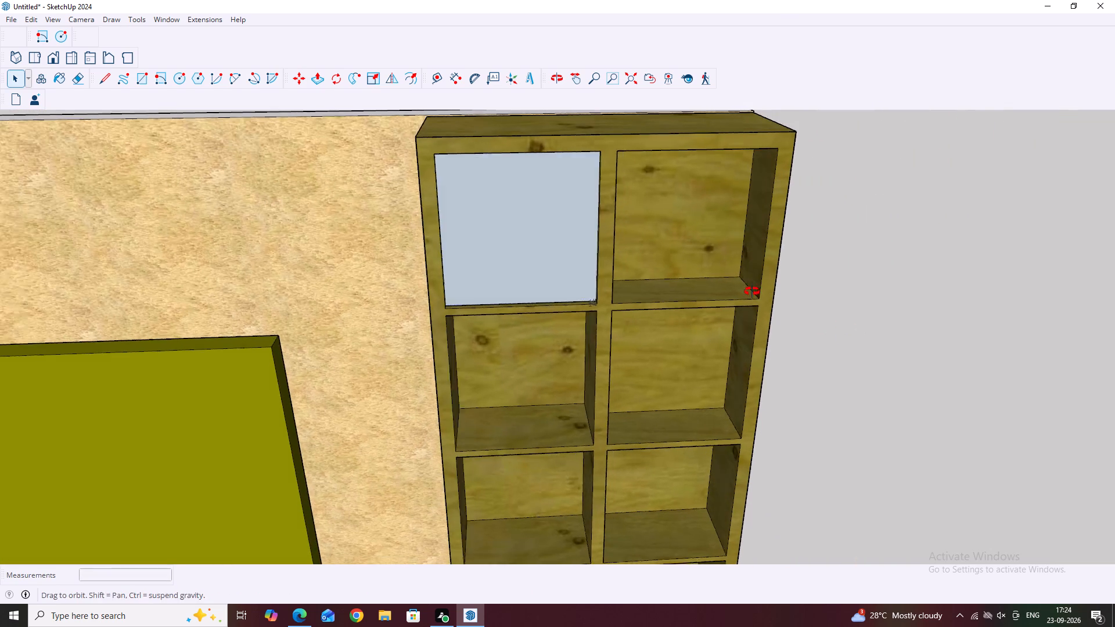
middle_drag(752, 291, 739, 283)
scroll(581, 309, up, 2)
click(577, 299)
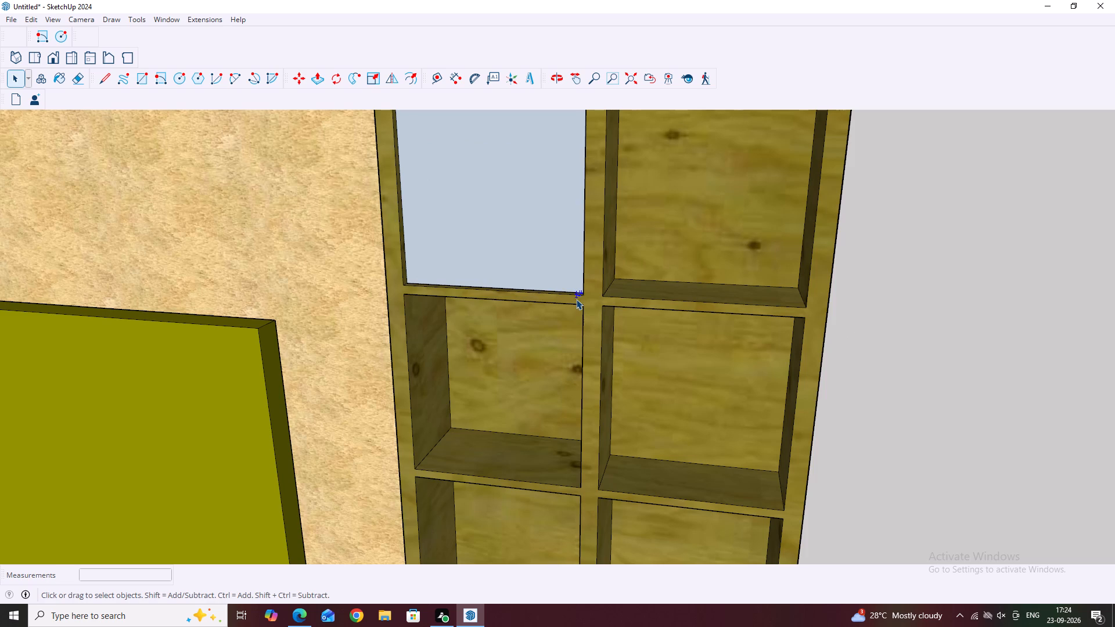
key(Delete)
Paint the top compartment's panel with the Translucent Glass Blue material and close the materials tray.
key(b)
click(509, 237)
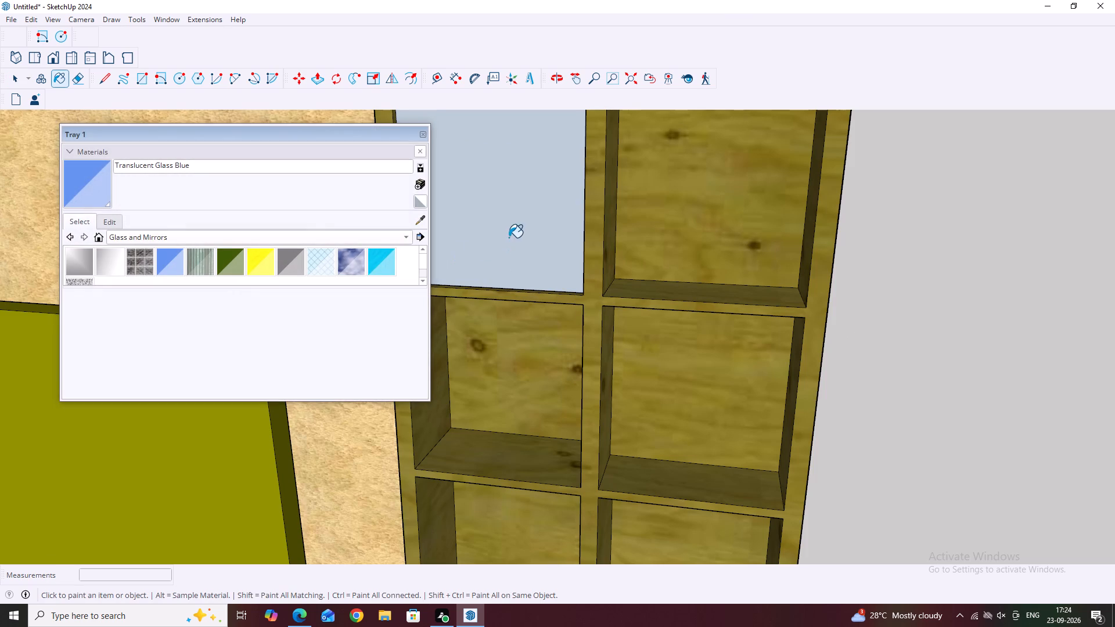
scroll(518, 269, down, 4)
key(Escape)
key(space)
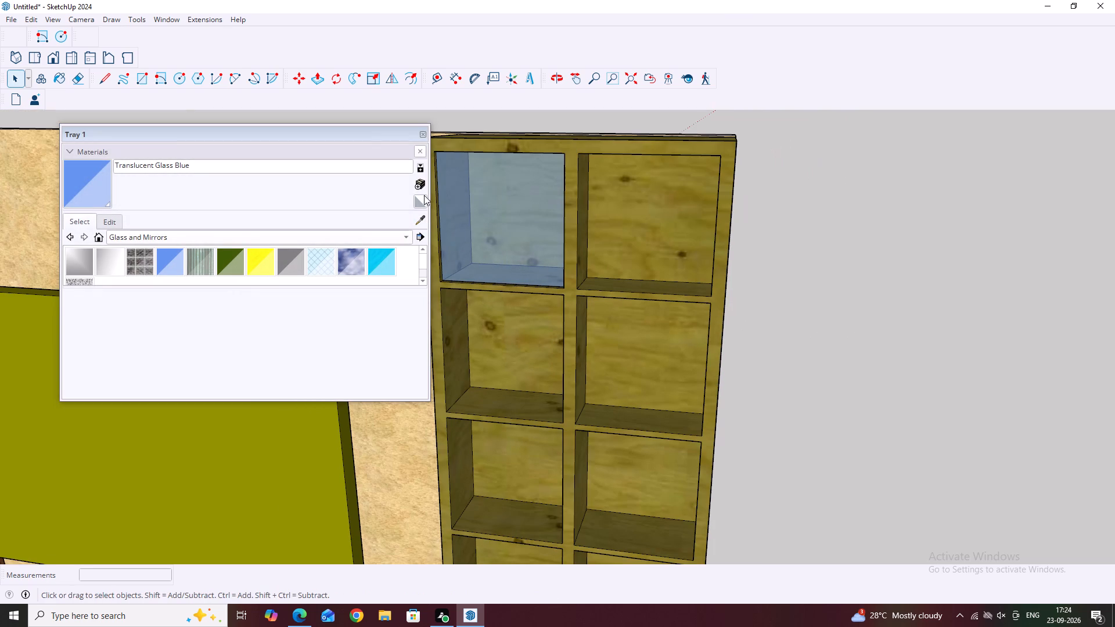
scroll(427, 178, up, 3)
click(422, 136)
Copy the top compartment's blue glass panel about 1' 10" across into the adjacent top compartment of the cabinet's outer column.
middle_drag(484, 265, 590, 322)
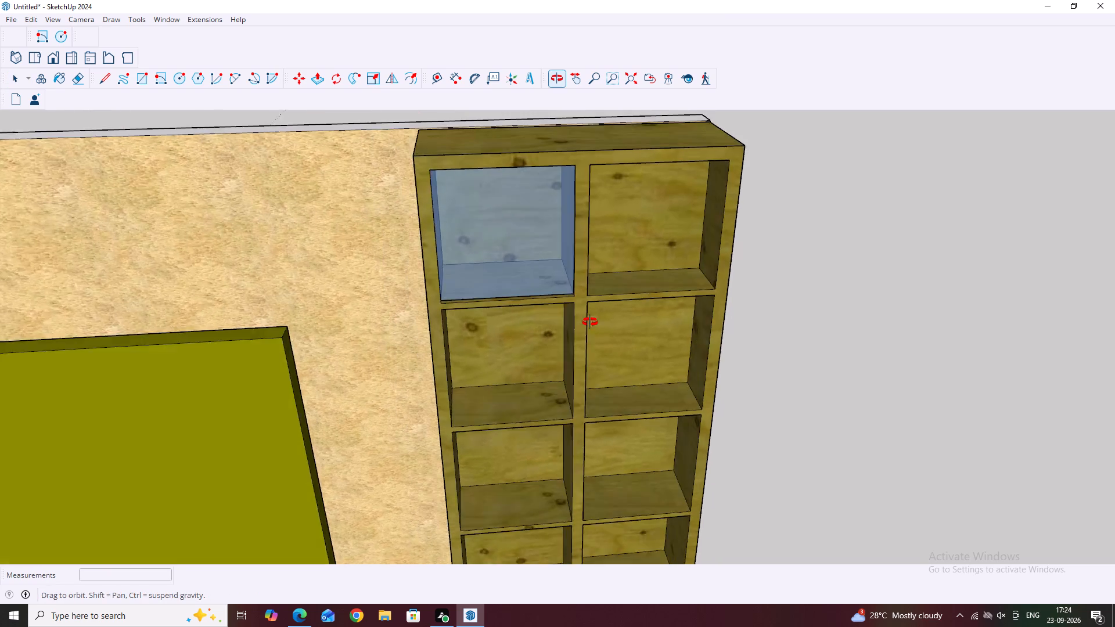
middle_drag(590, 322, 672, 320)
middle_drag(648, 304, 521, 300)
click(501, 265)
middle_drag(619, 313, 566, 280)
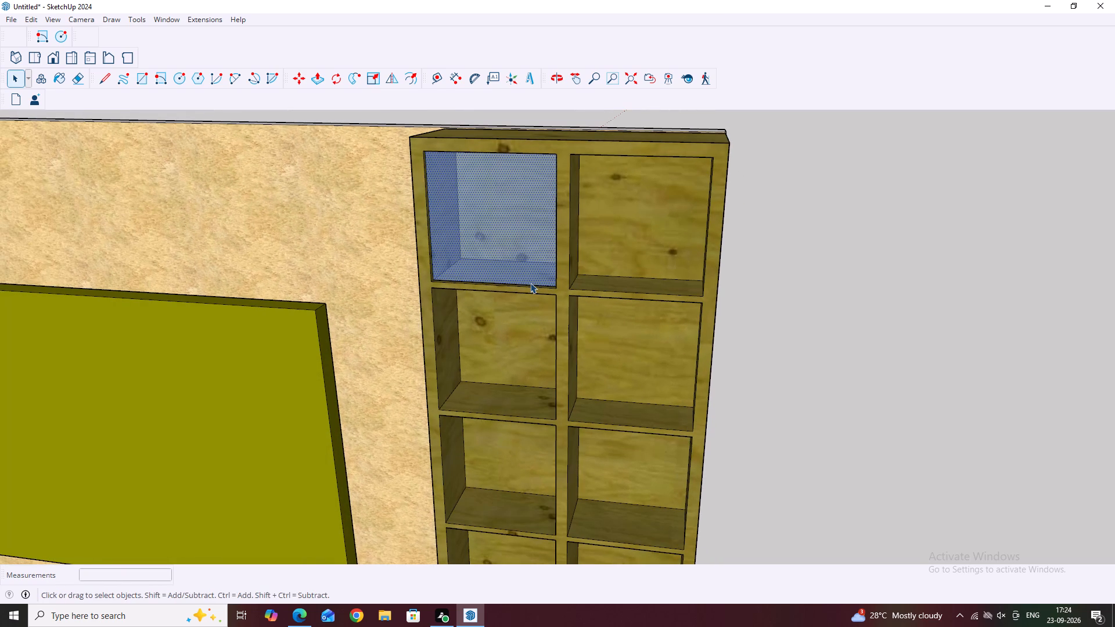
key(m)
scroll(483, 282, up, 13)
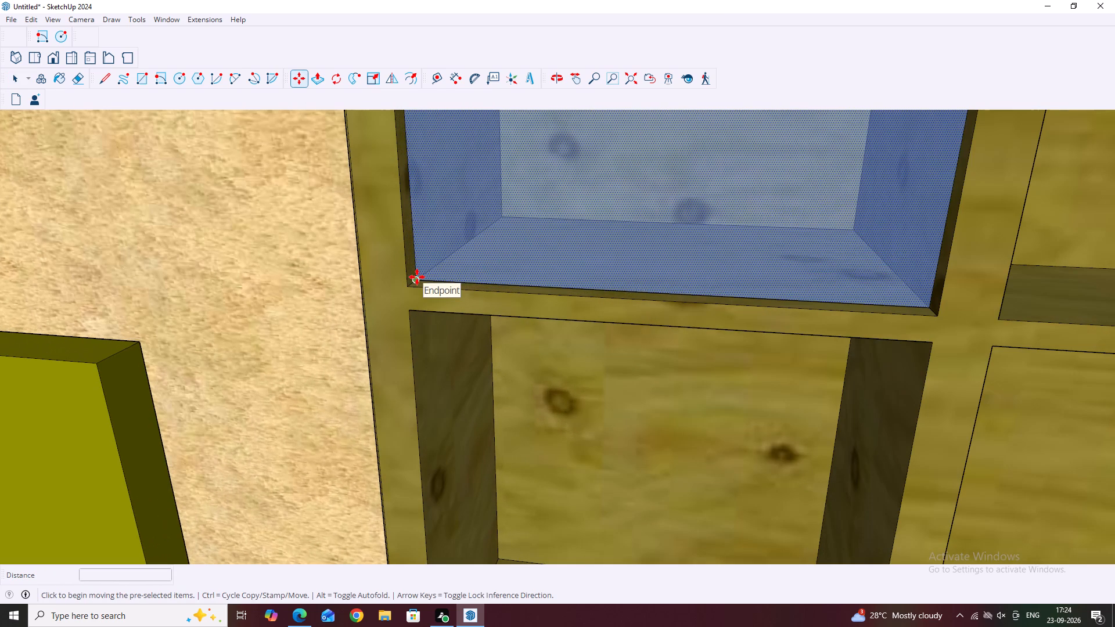
click(418, 277)
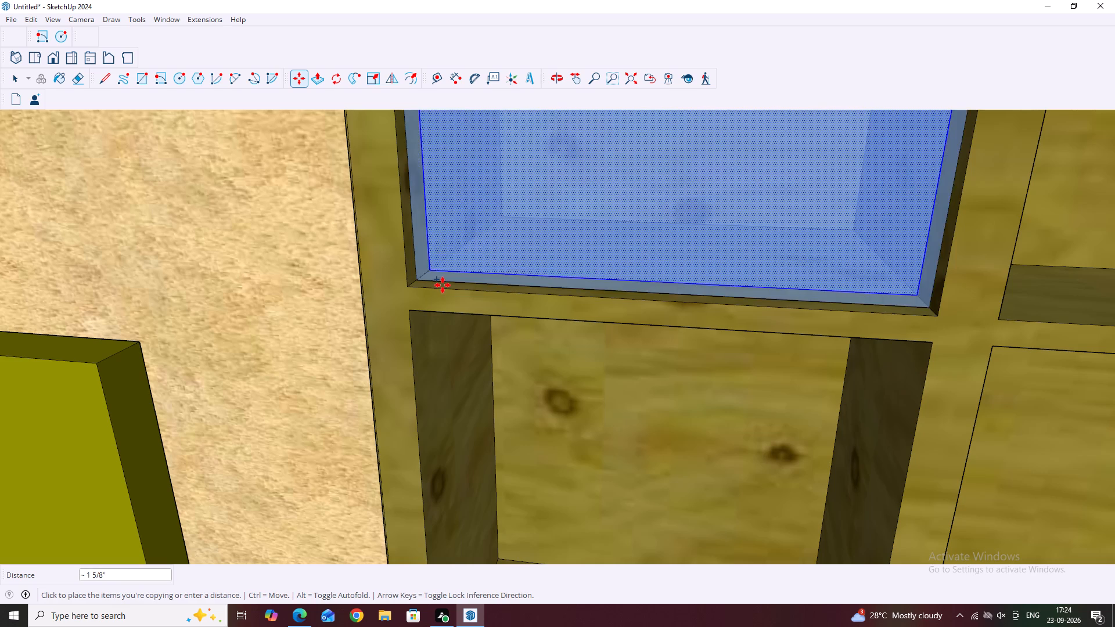
scroll(544, 294, down, 5)
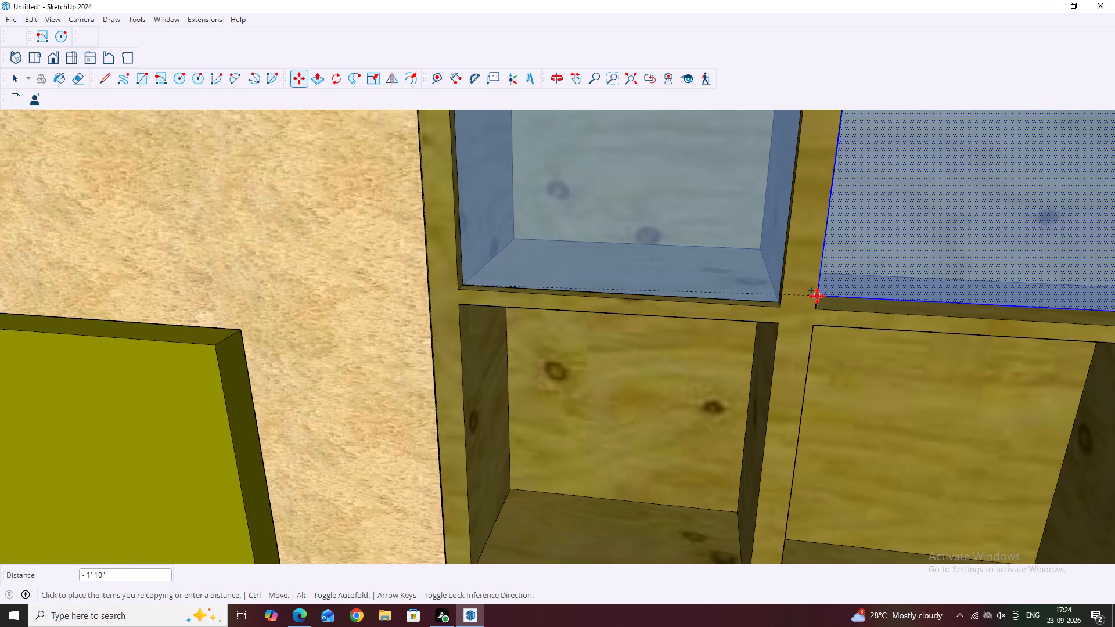
scroll(817, 298, down, 7)
middle_drag(861, 298, 772, 296)
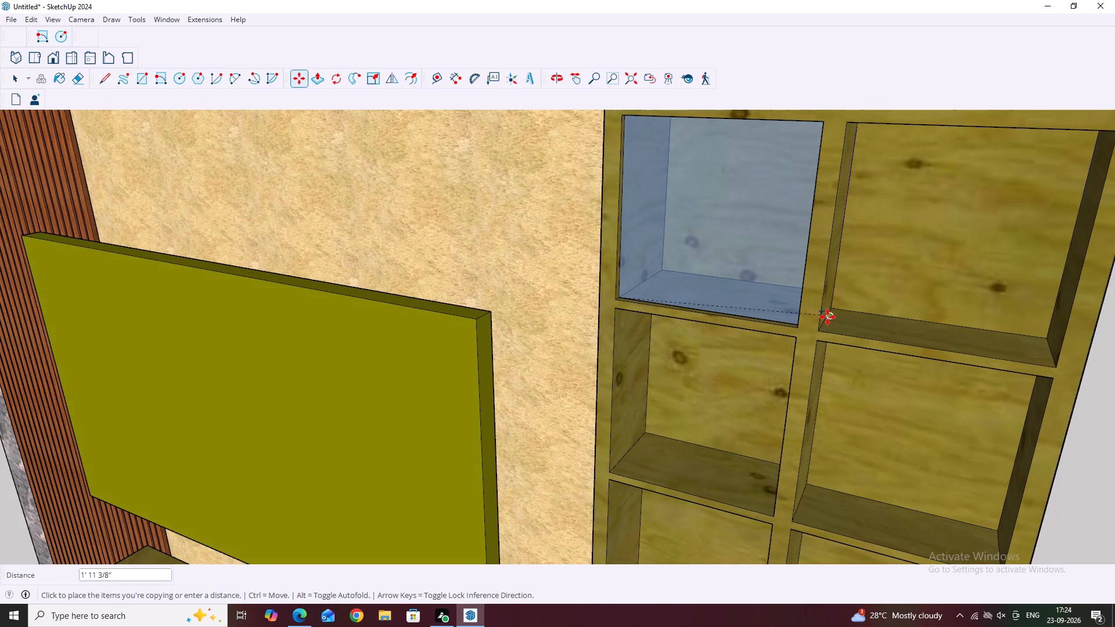
scroll(826, 328, up, 10)
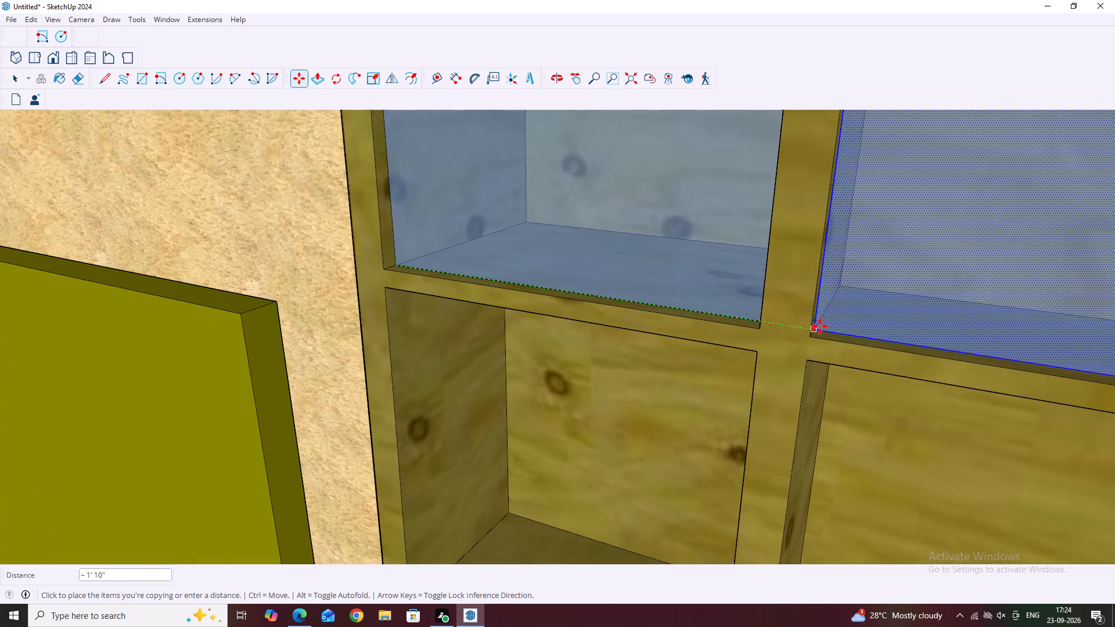
scroll(820, 326, up, 4)
click(811, 336)
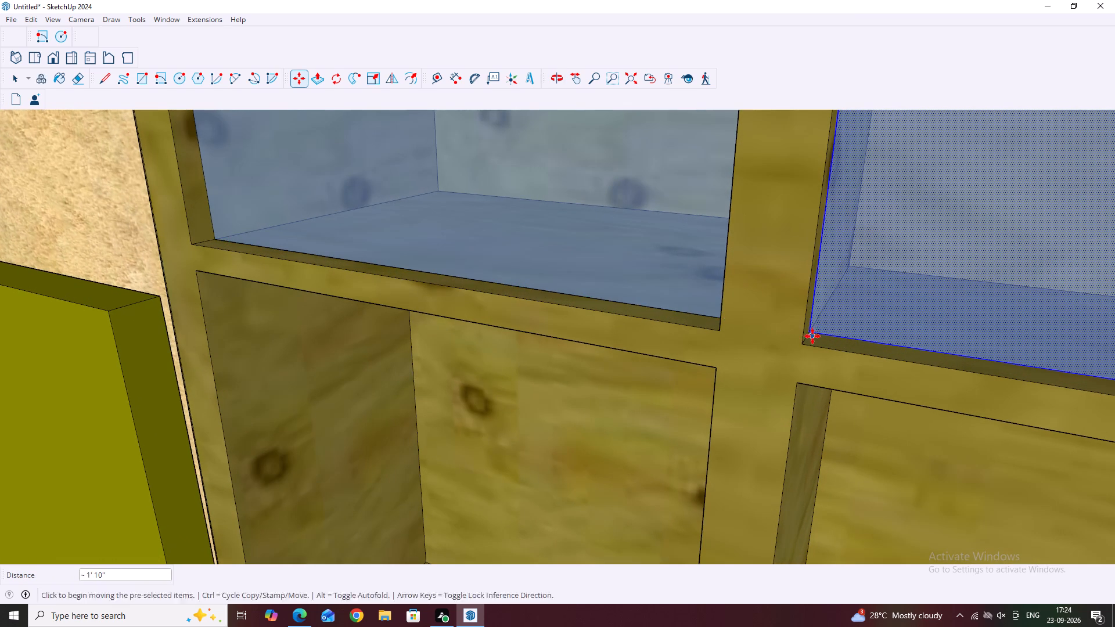
scroll(584, 301, down, 10)
scroll(690, 366, down, 6)
middle_drag(758, 395, 868, 331)
key(space)
click(931, 346)
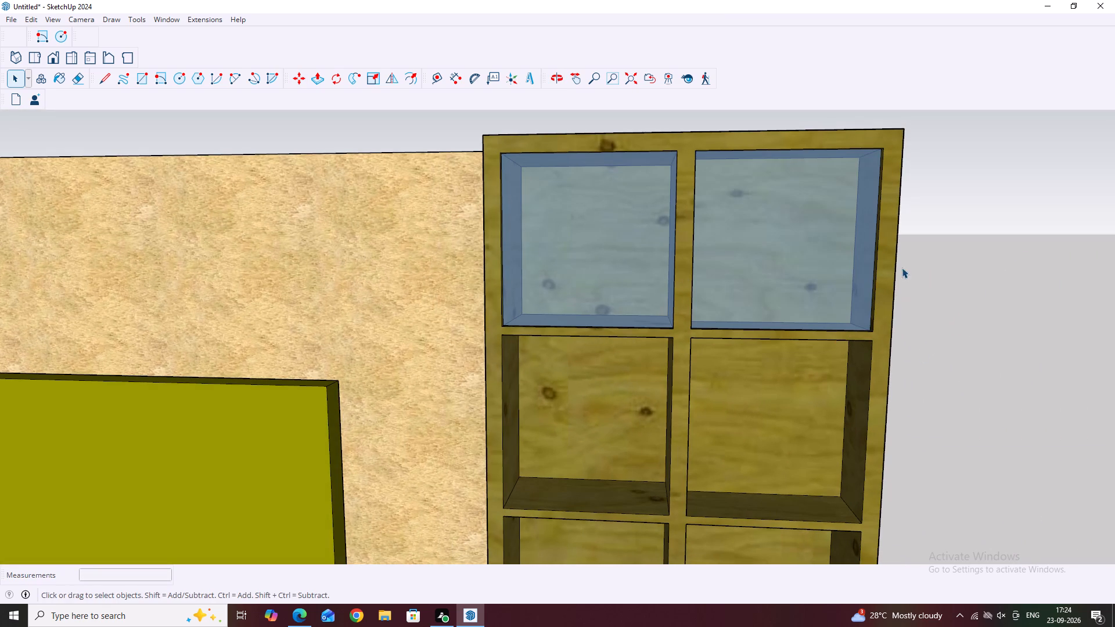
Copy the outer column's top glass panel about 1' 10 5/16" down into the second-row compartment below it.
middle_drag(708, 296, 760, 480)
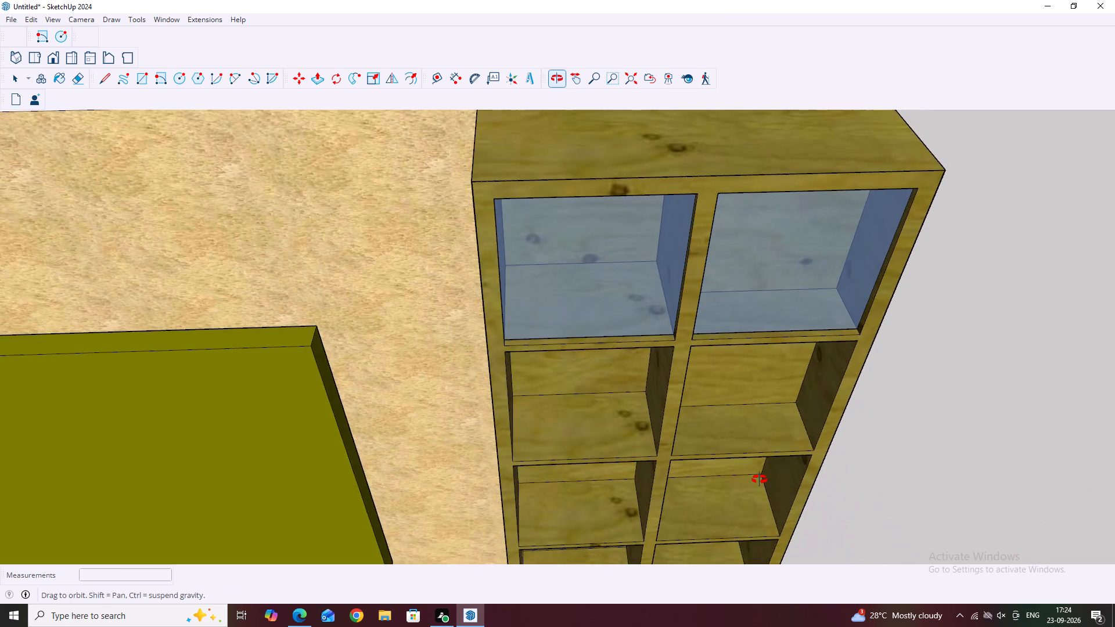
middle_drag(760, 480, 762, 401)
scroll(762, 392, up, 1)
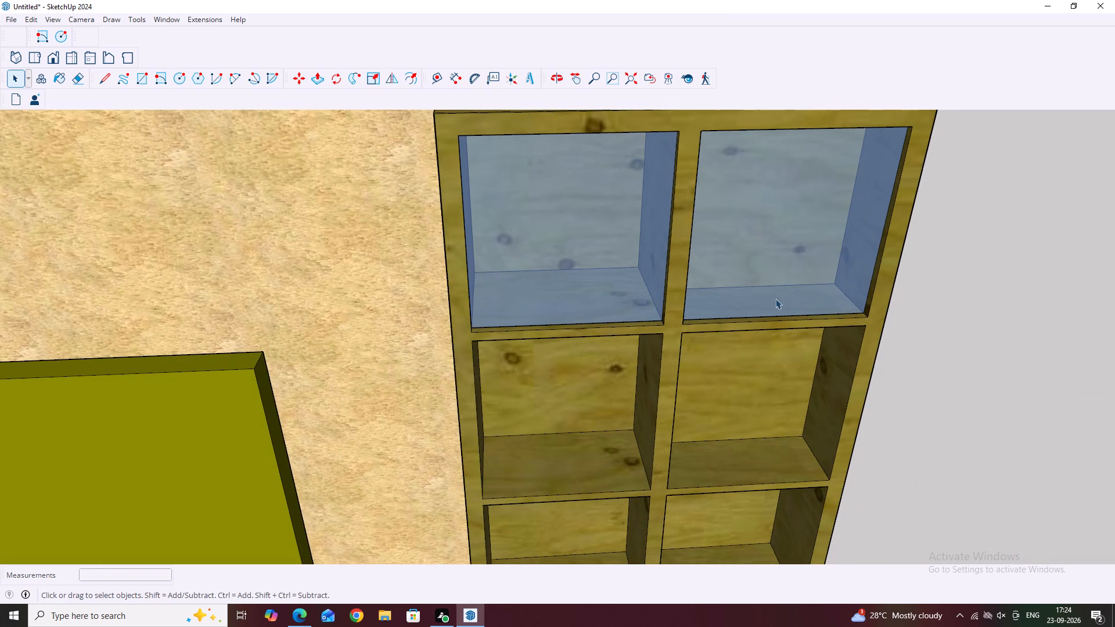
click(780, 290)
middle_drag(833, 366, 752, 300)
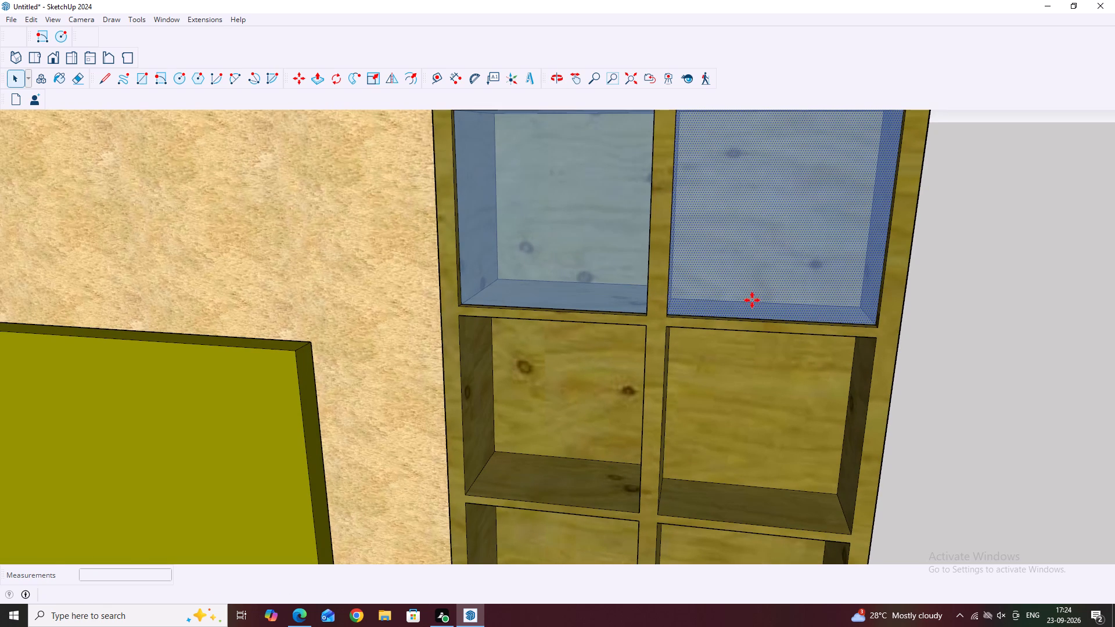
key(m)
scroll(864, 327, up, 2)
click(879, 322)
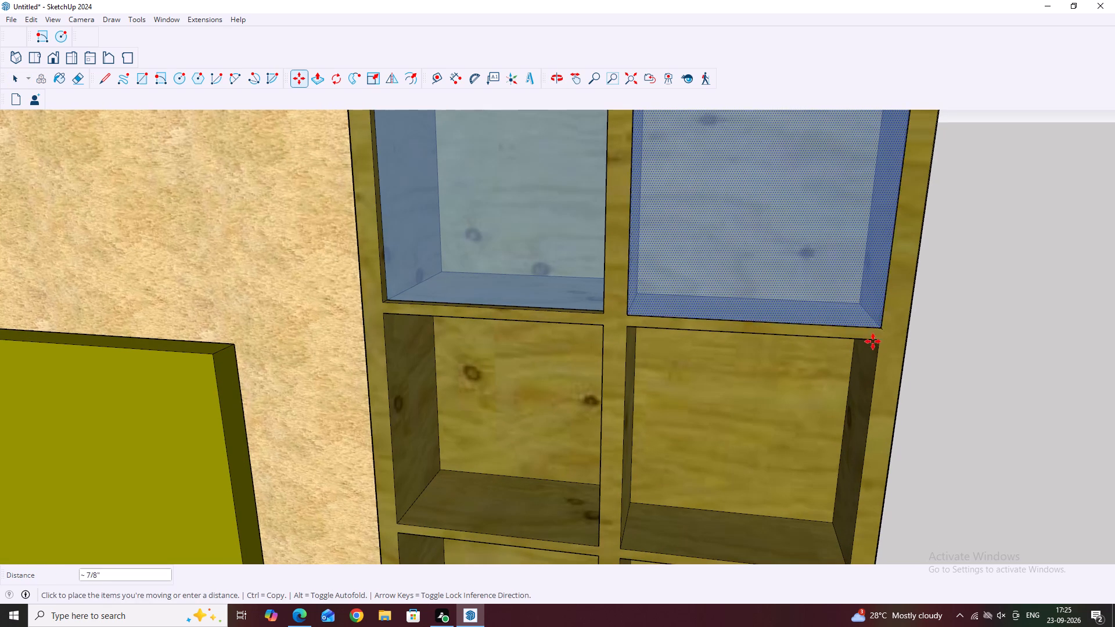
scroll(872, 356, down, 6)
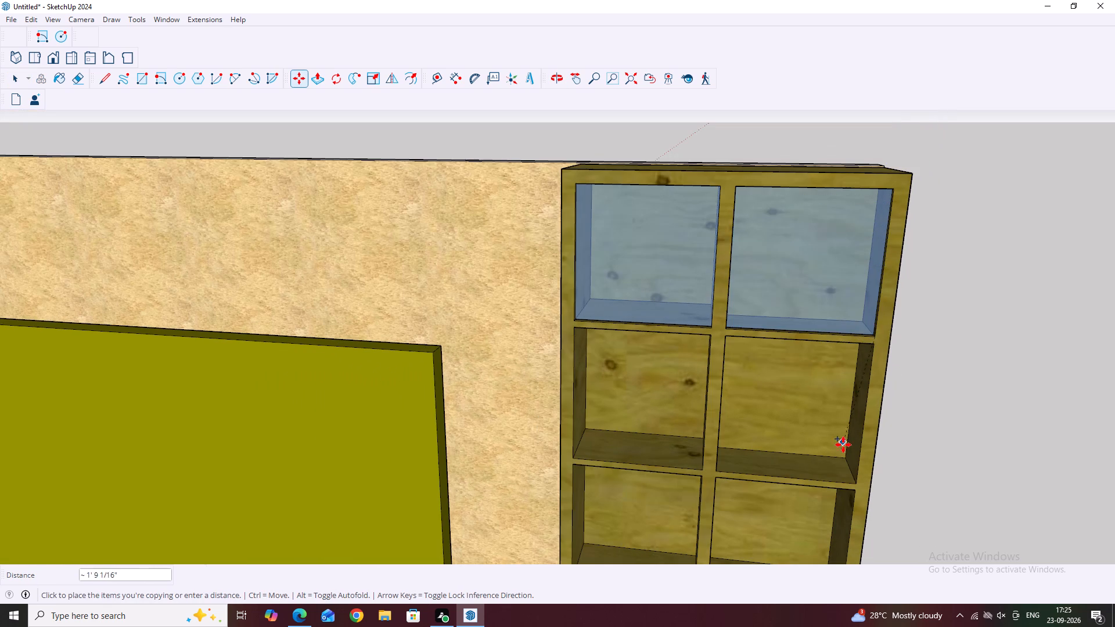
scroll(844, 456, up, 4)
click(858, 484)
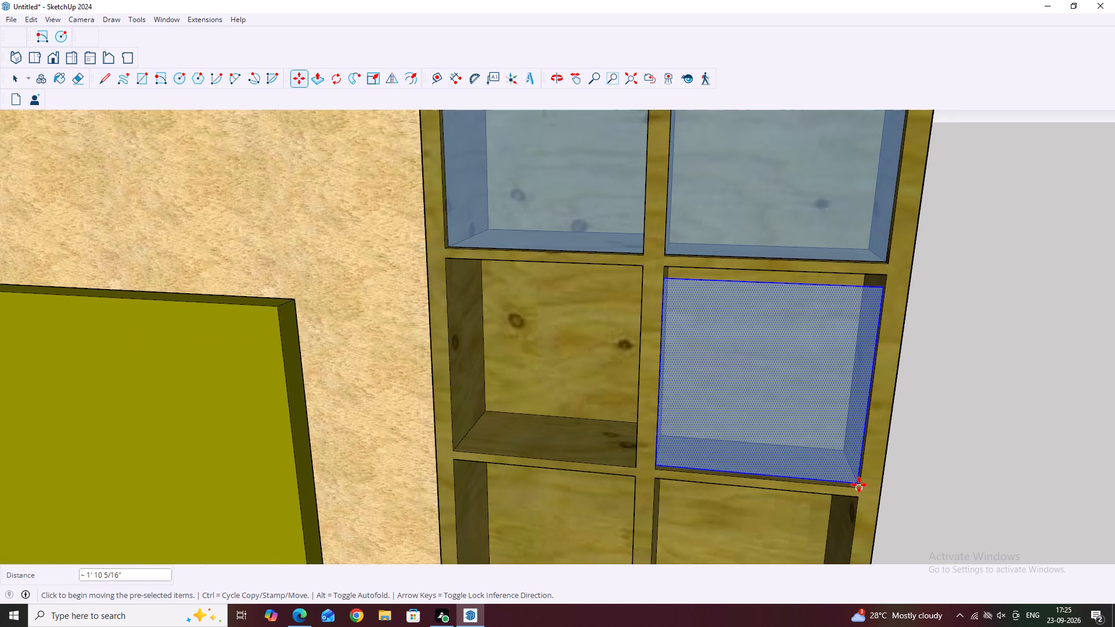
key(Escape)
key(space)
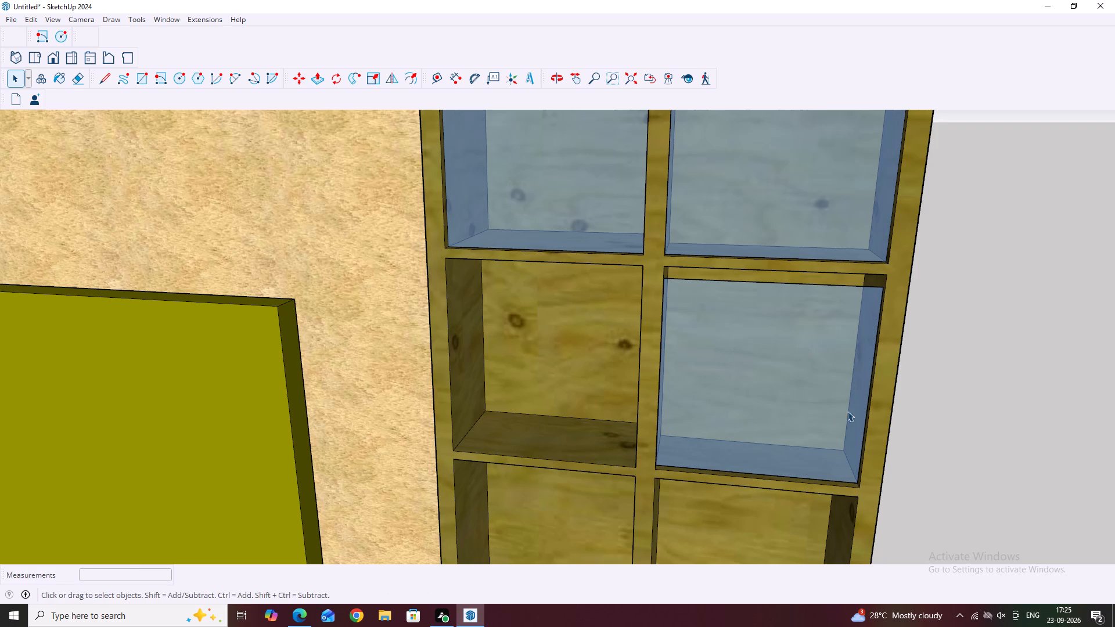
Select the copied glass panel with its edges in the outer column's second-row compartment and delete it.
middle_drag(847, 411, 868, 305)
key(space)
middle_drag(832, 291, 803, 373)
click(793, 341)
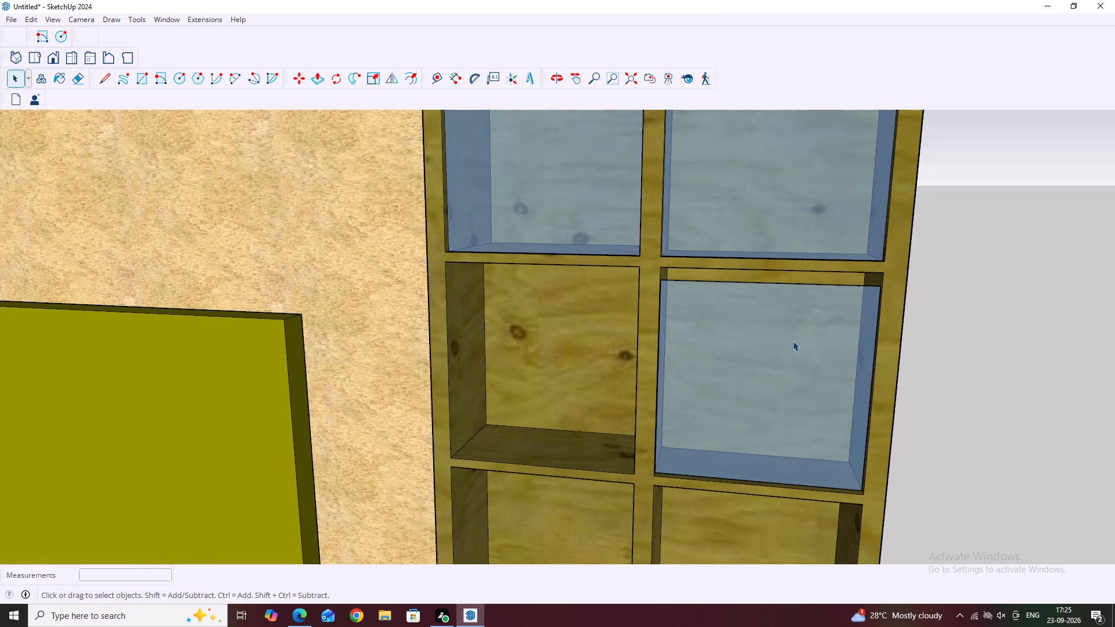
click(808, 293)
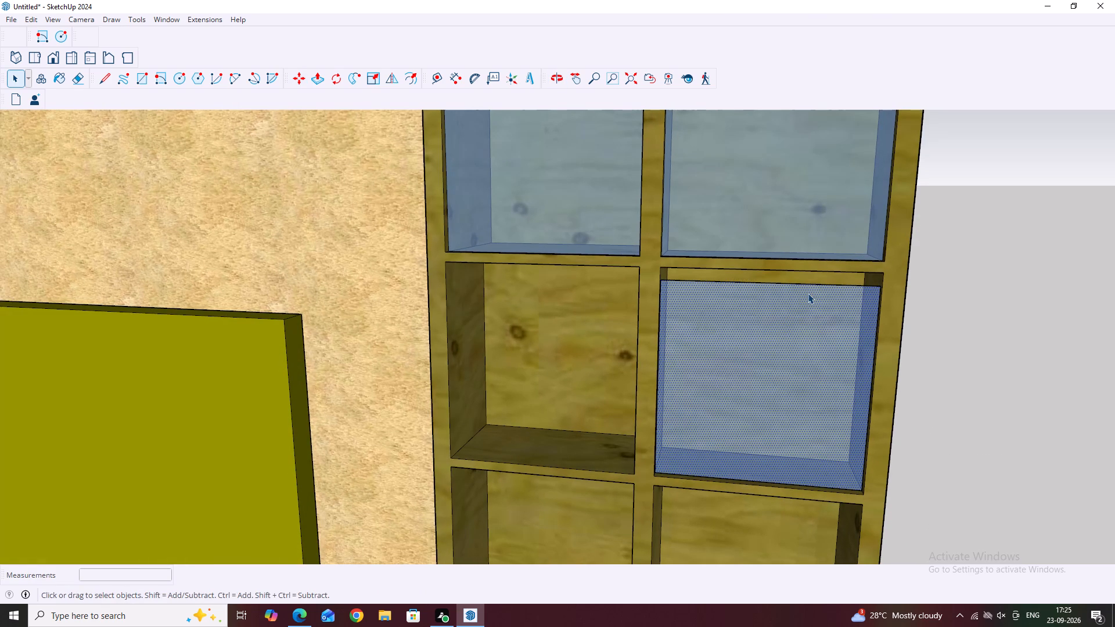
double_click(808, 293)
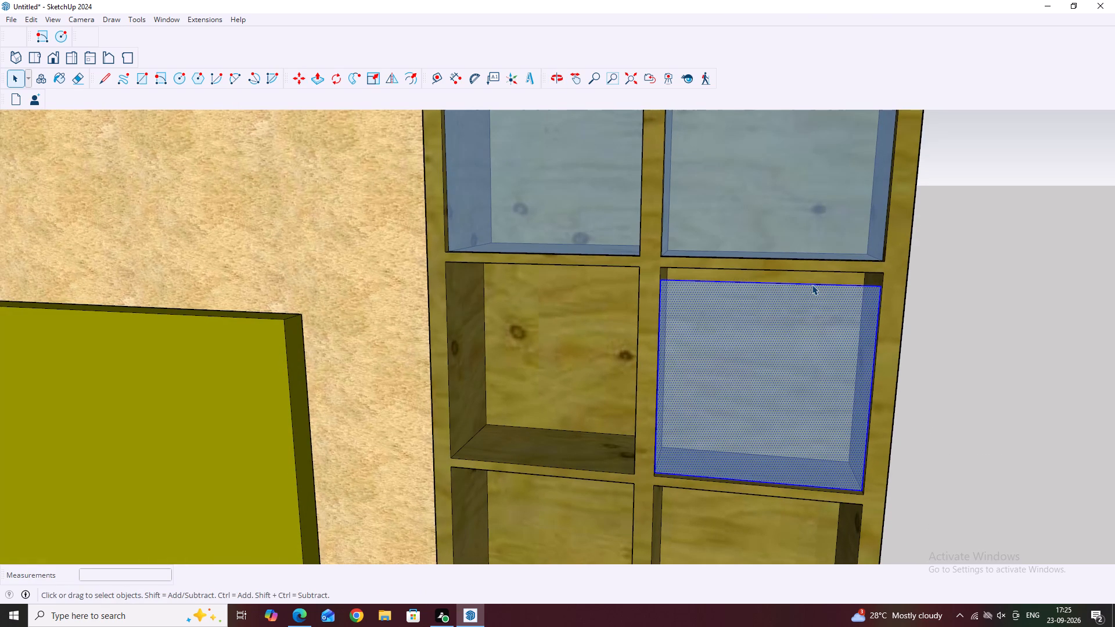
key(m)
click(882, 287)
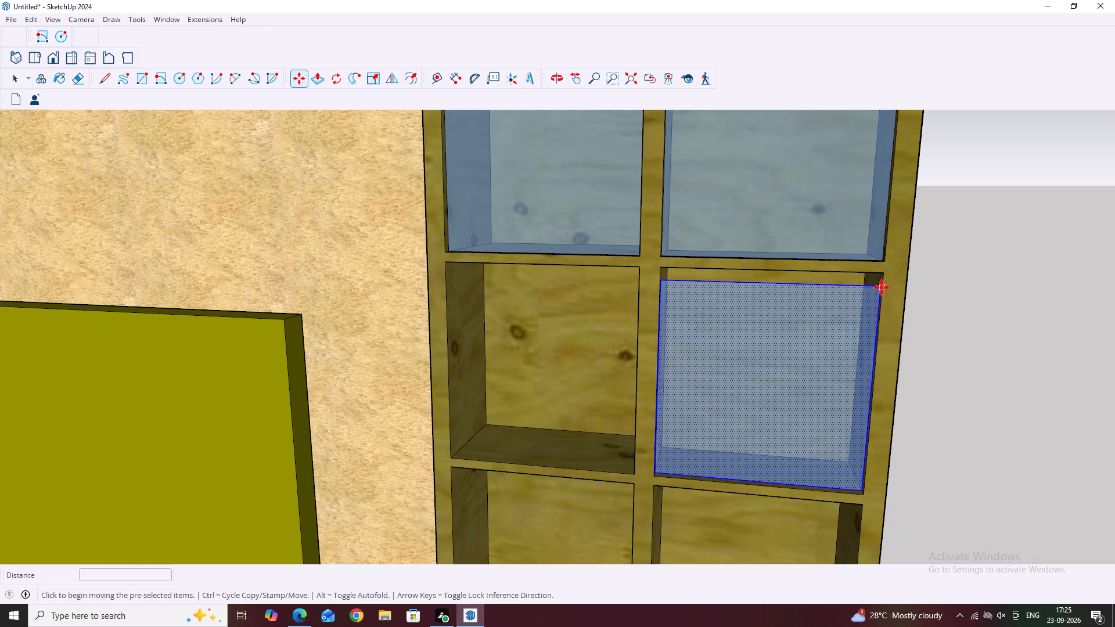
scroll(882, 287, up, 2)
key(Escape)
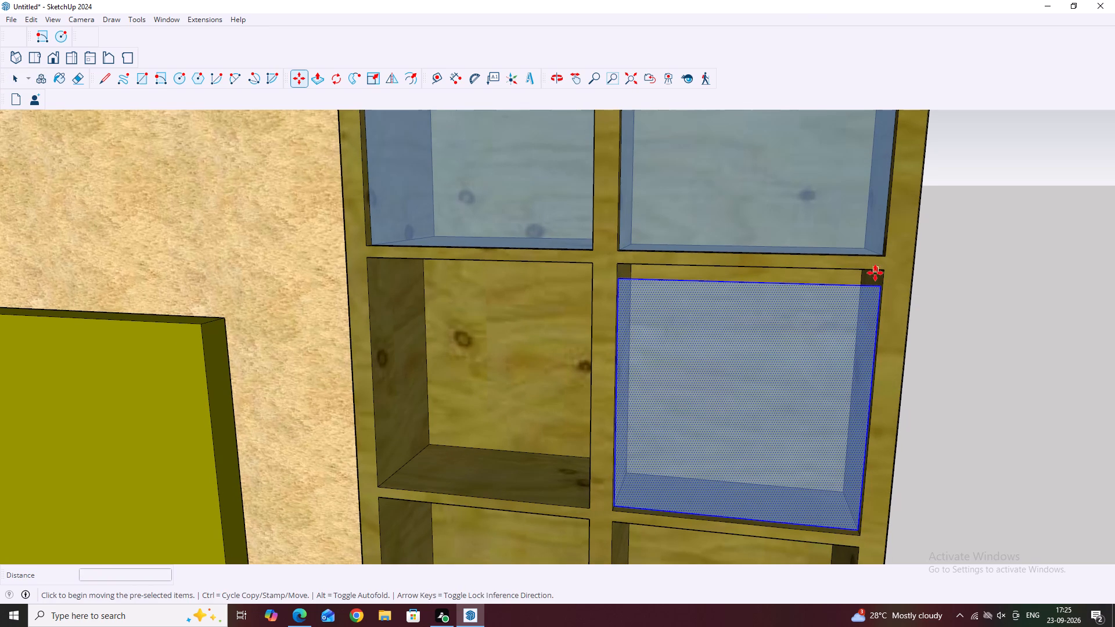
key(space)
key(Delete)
Examine the two glass panels in the cabinet's top compartments and the overall TV wall from several angles.
scroll(762, 323, down, 5)
middle_drag(587, 355, 612, 359)
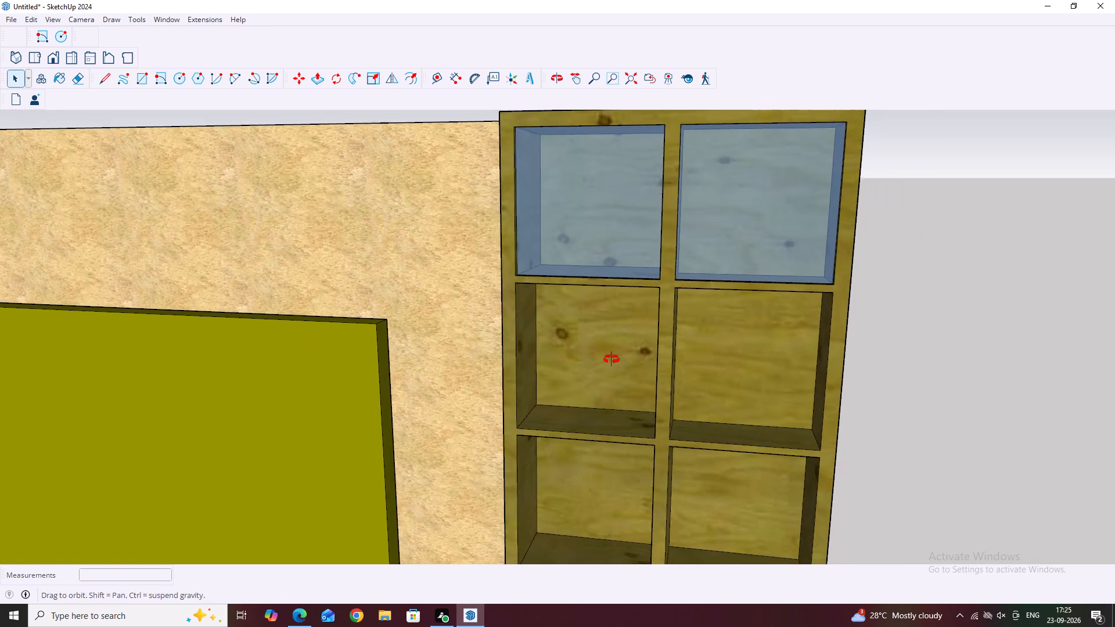
middle_drag(612, 359, 642, 353)
click(595, 226)
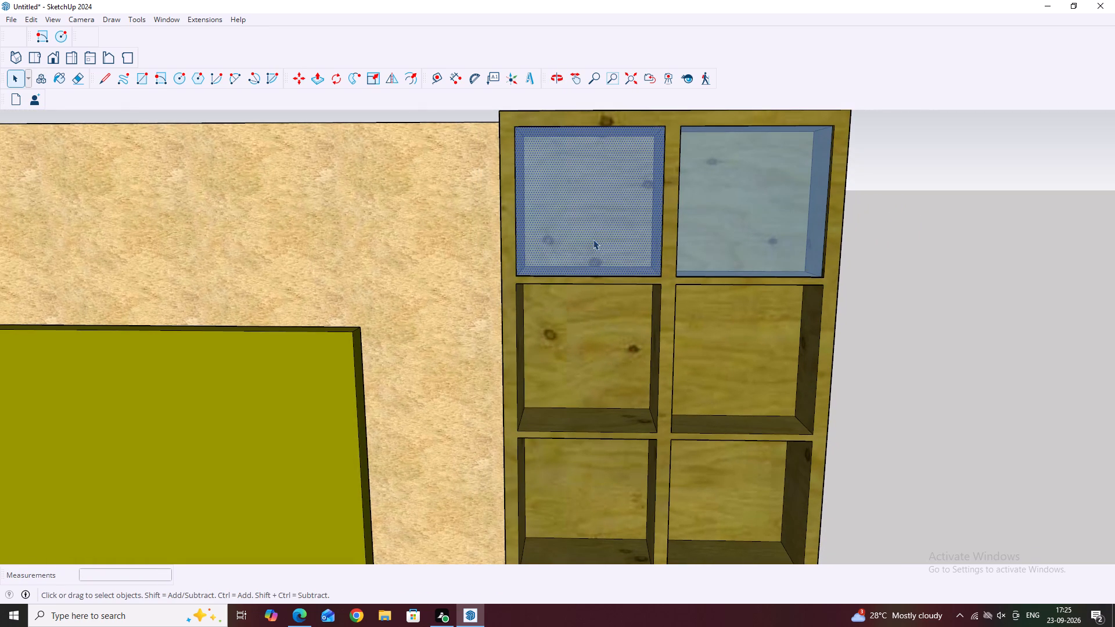
middle_drag(600, 279, 621, 224)
middle_drag(721, 251, 599, 301)
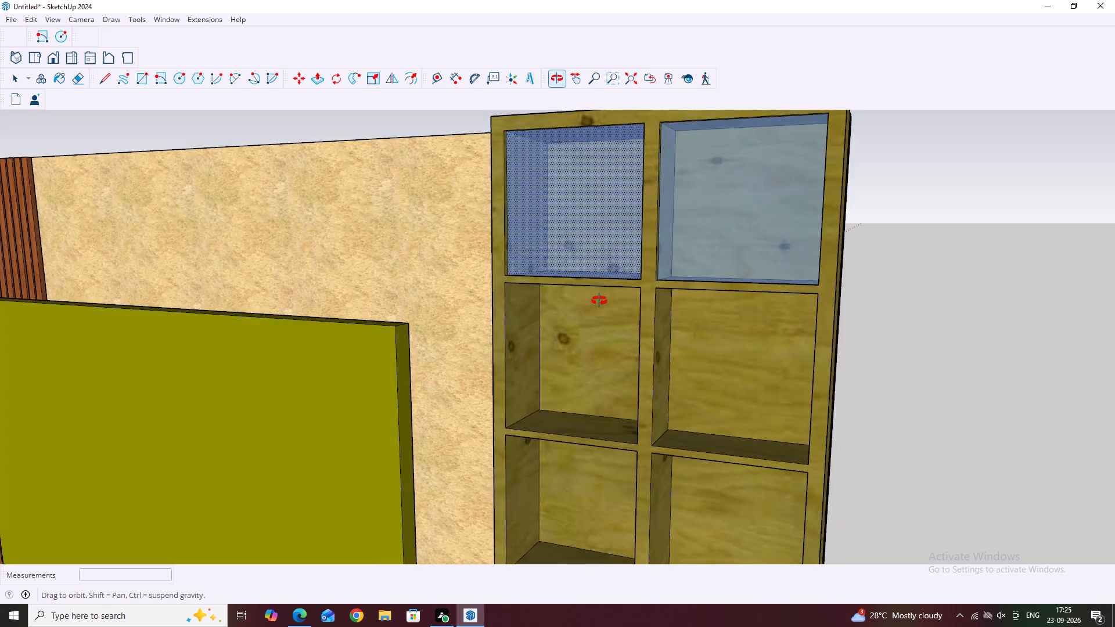
middle_drag(599, 301, 604, 307)
middle_drag(650, 303, 736, 279)
scroll(736, 279, down, 10)
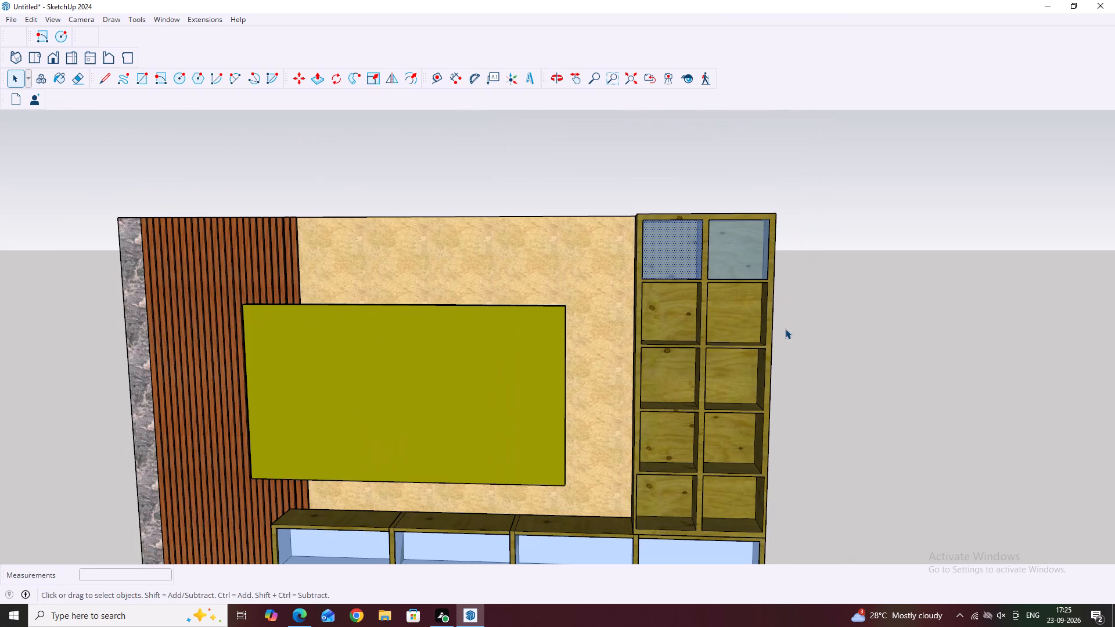
scroll(678, 224, up, 3)
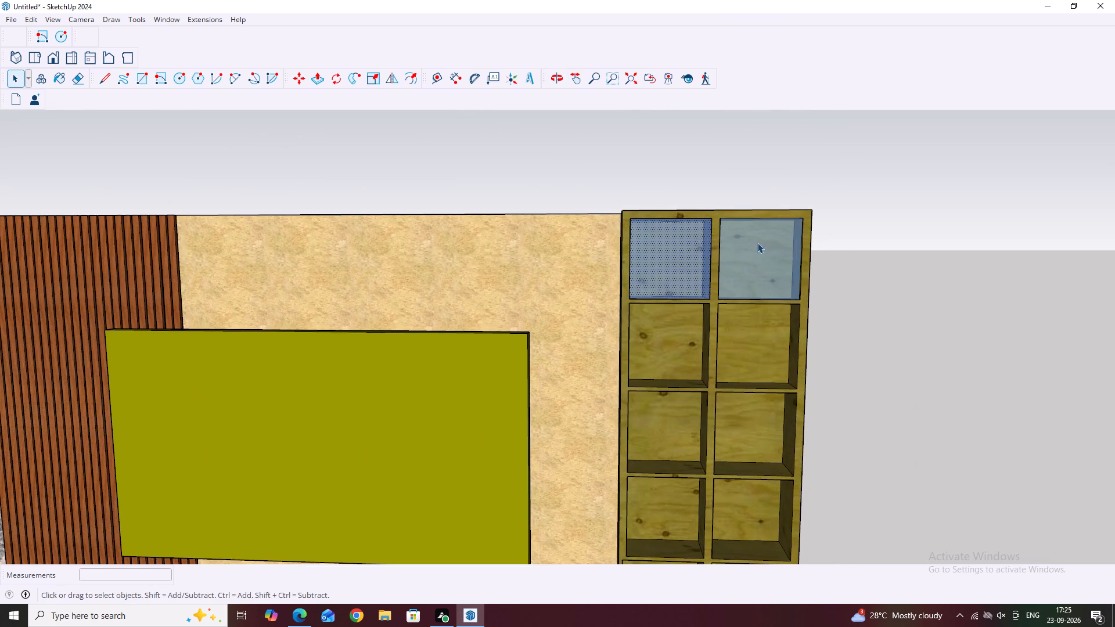
middle_drag(765, 248, 789, 267)
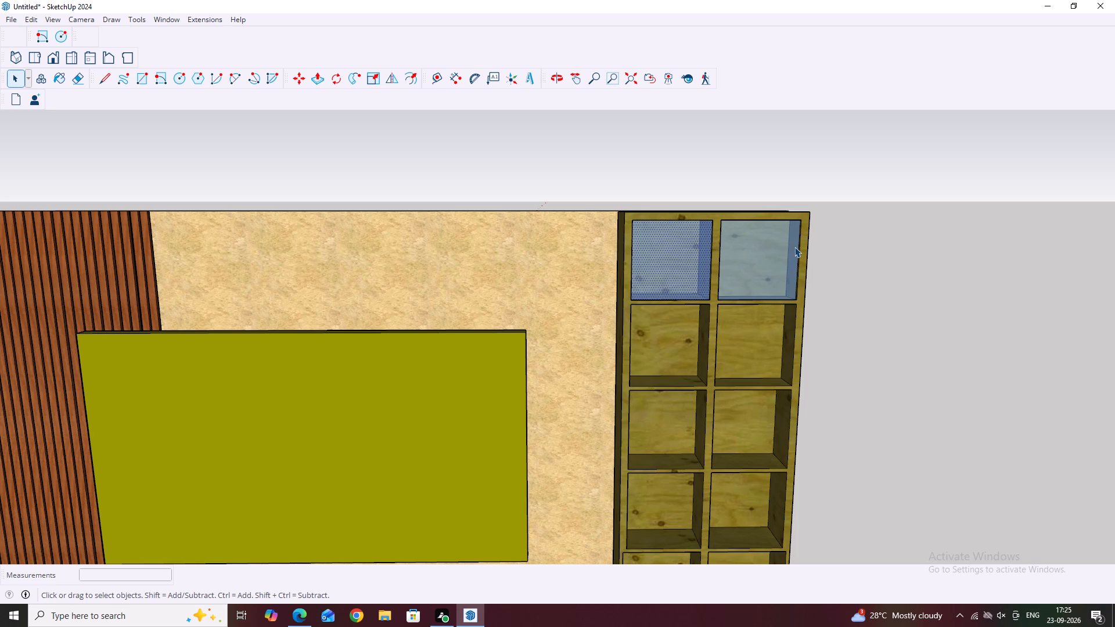
middle_drag(744, 349, 727, 299)
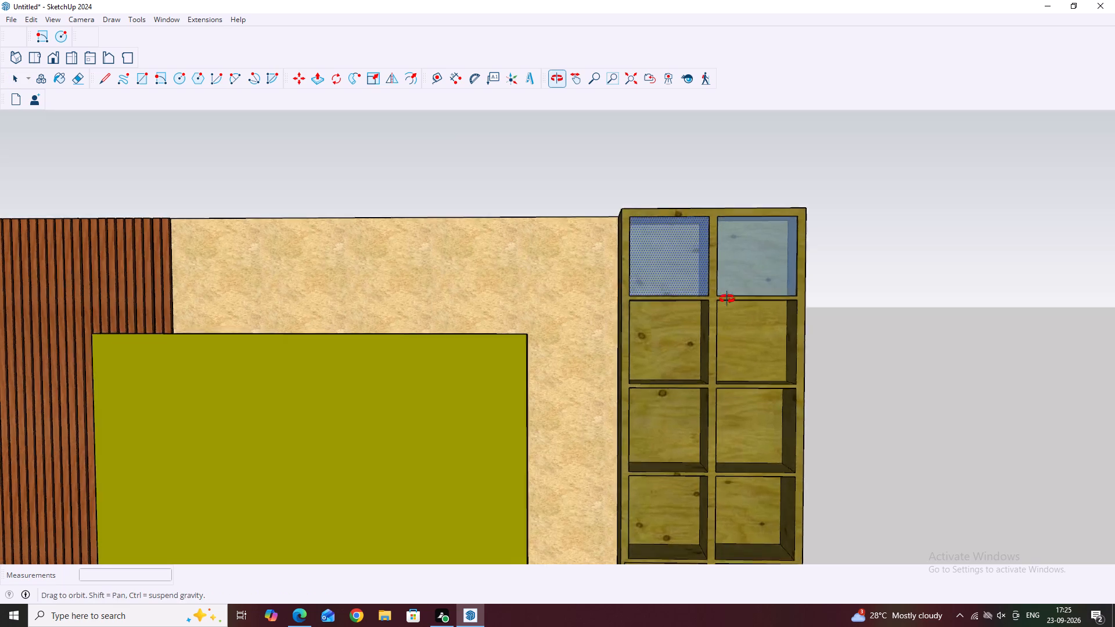
middle_drag(727, 299, 706, 254)
scroll(706, 253, down, 4)
scroll(713, 313, down, 2)
middle_drag(707, 248, 707, 348)
middle_drag(688, 324, 679, 341)
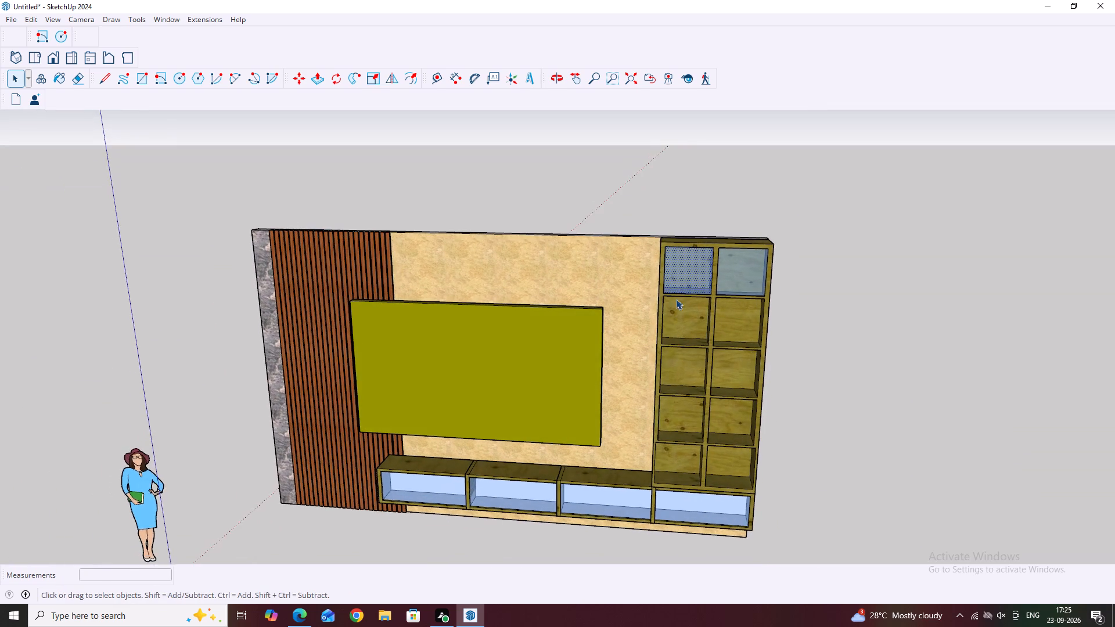
scroll(685, 289, up, 1)
key(Escape)
click(837, 304)
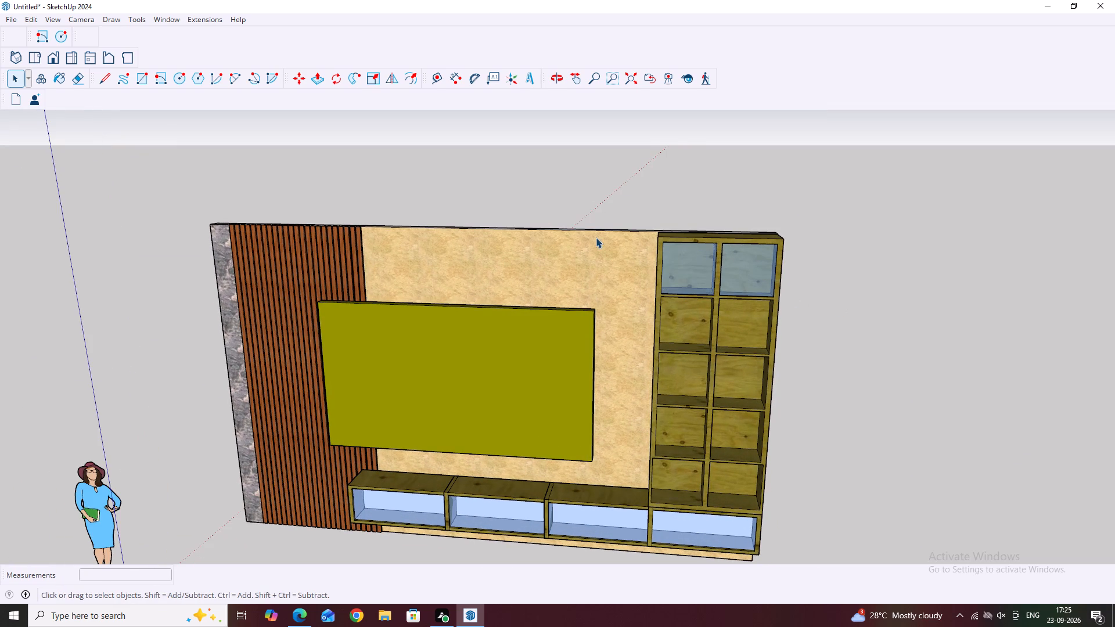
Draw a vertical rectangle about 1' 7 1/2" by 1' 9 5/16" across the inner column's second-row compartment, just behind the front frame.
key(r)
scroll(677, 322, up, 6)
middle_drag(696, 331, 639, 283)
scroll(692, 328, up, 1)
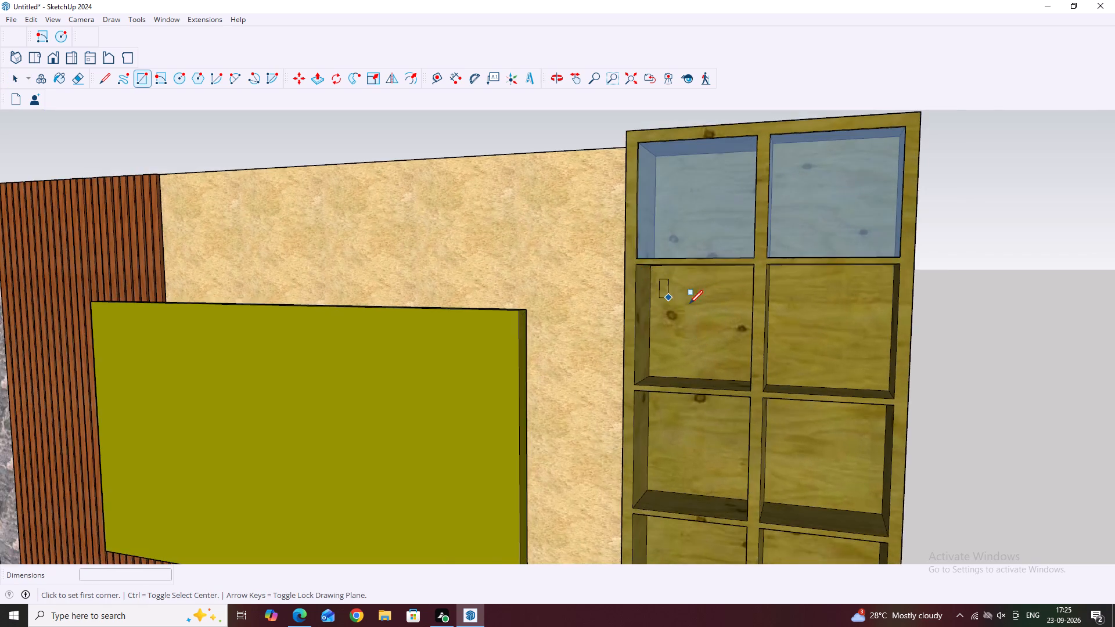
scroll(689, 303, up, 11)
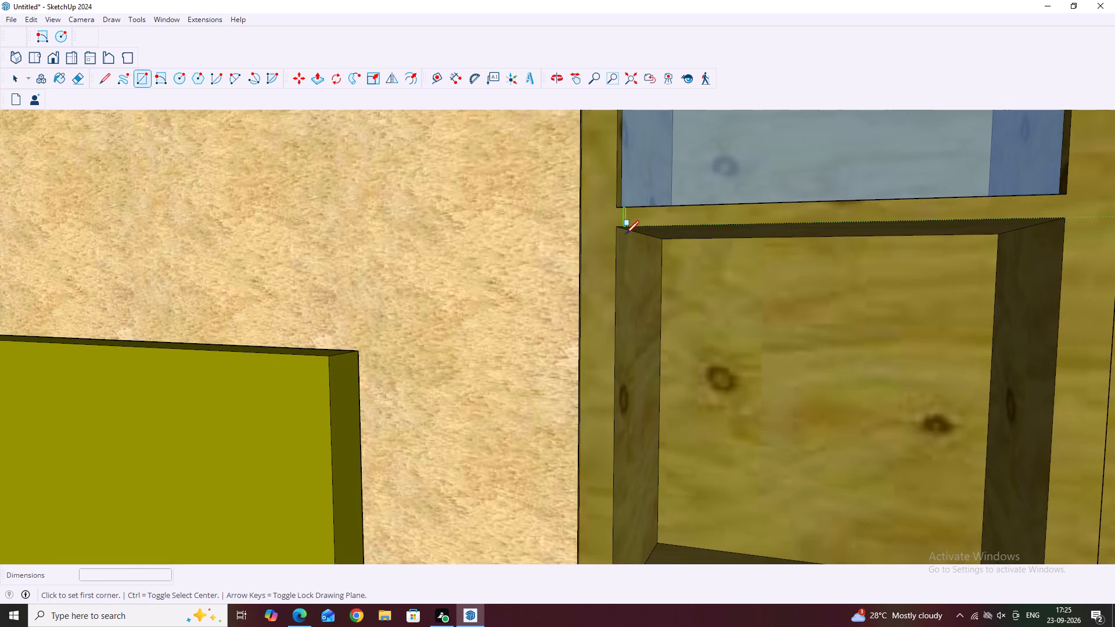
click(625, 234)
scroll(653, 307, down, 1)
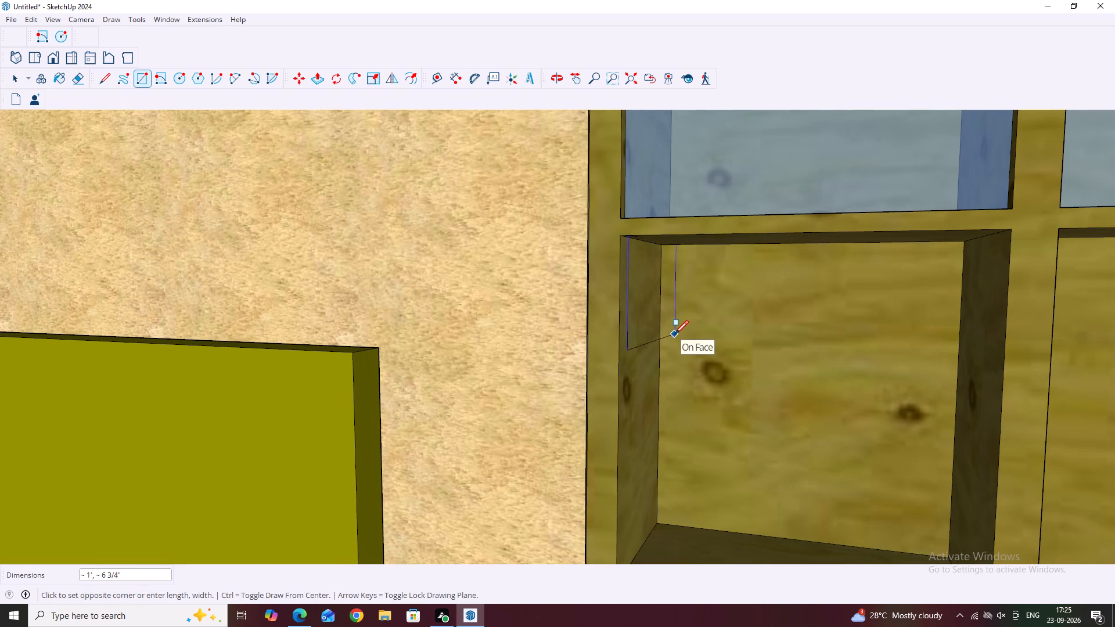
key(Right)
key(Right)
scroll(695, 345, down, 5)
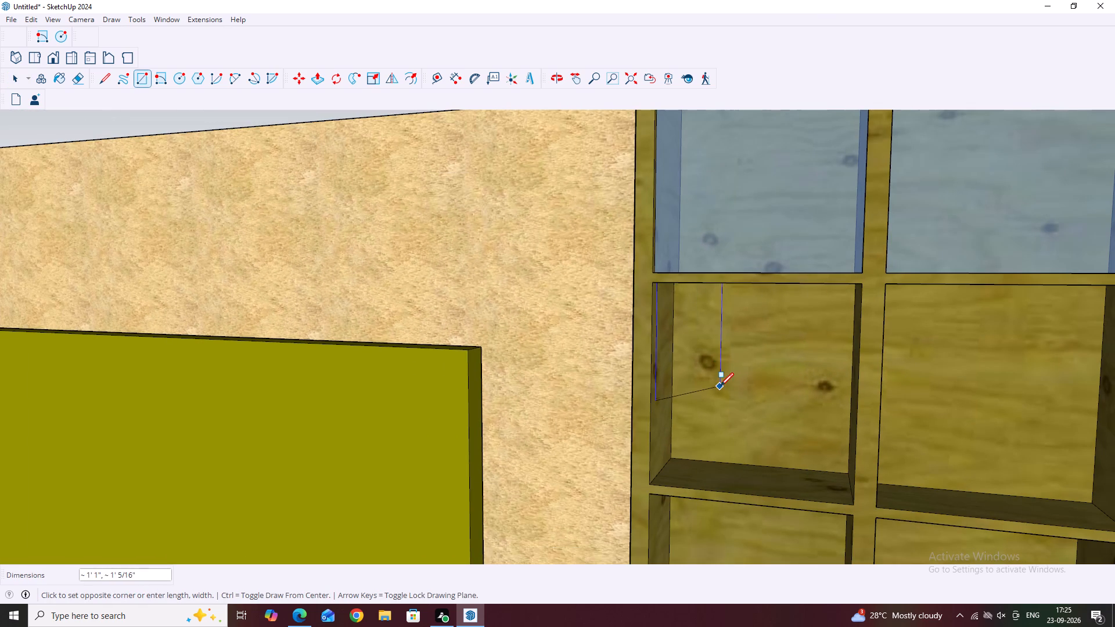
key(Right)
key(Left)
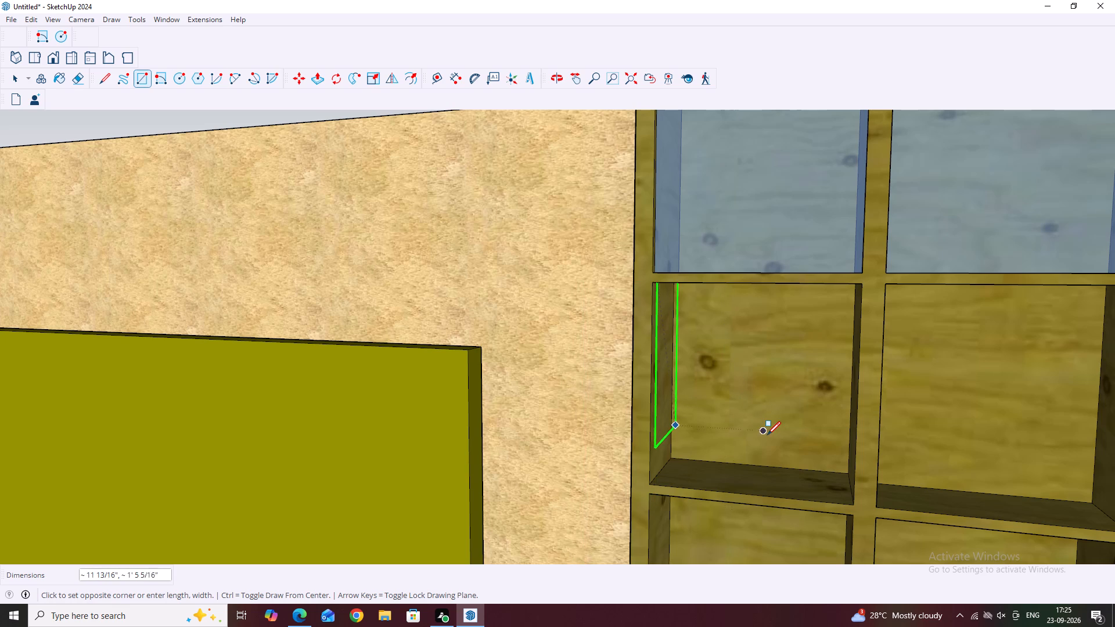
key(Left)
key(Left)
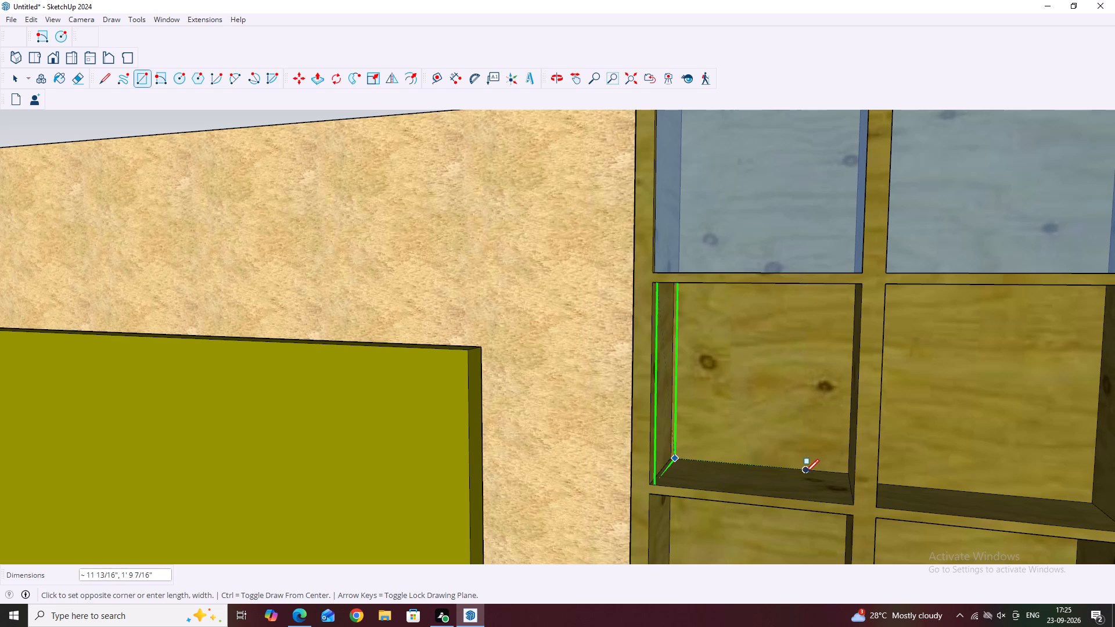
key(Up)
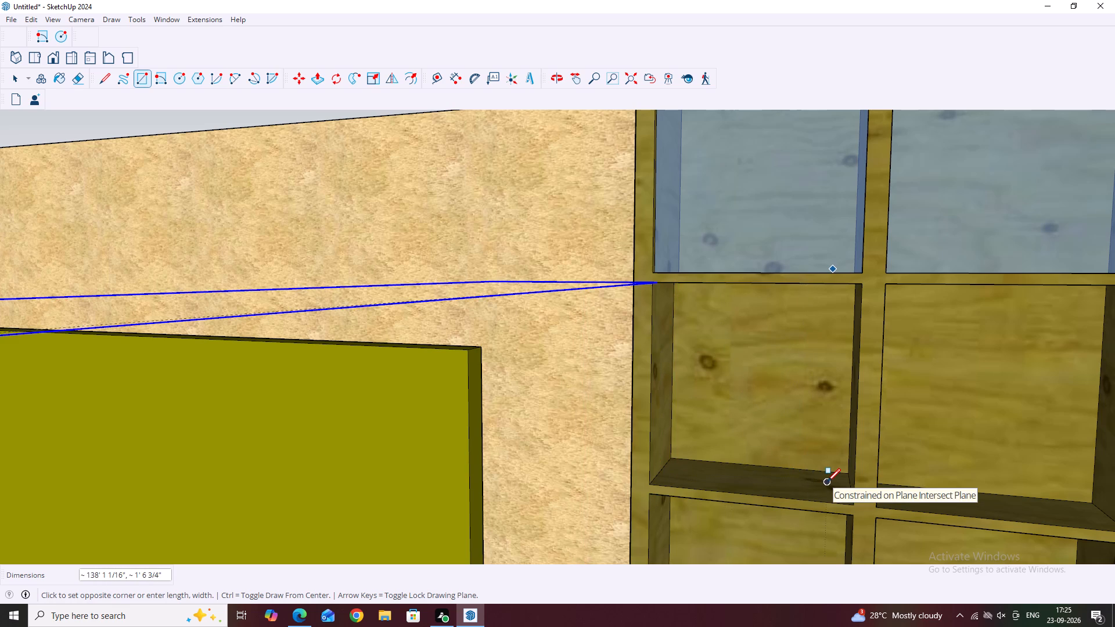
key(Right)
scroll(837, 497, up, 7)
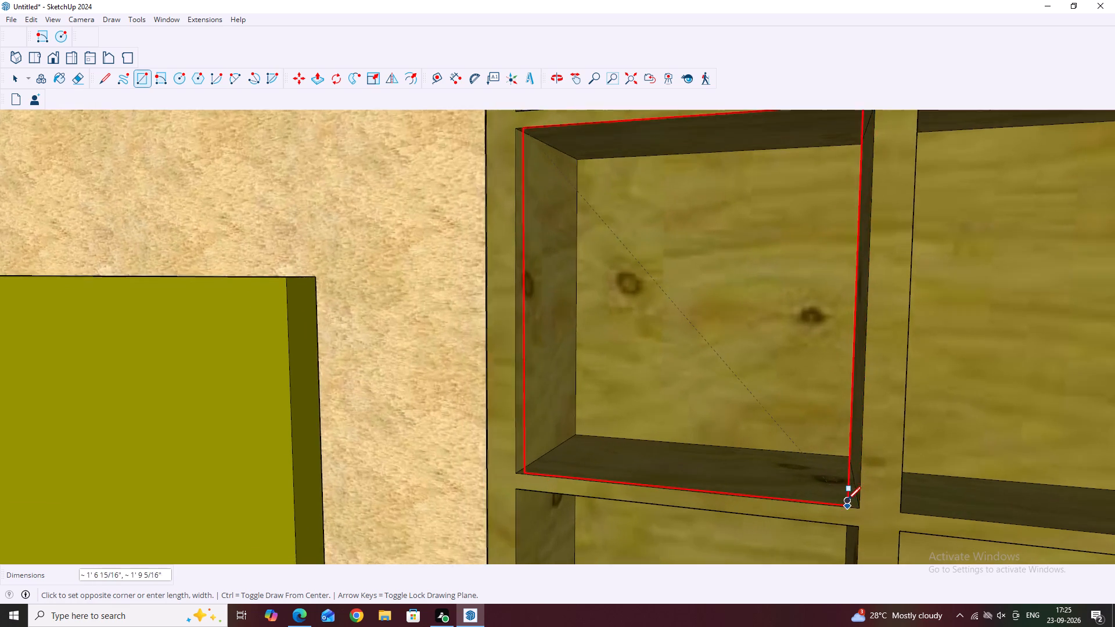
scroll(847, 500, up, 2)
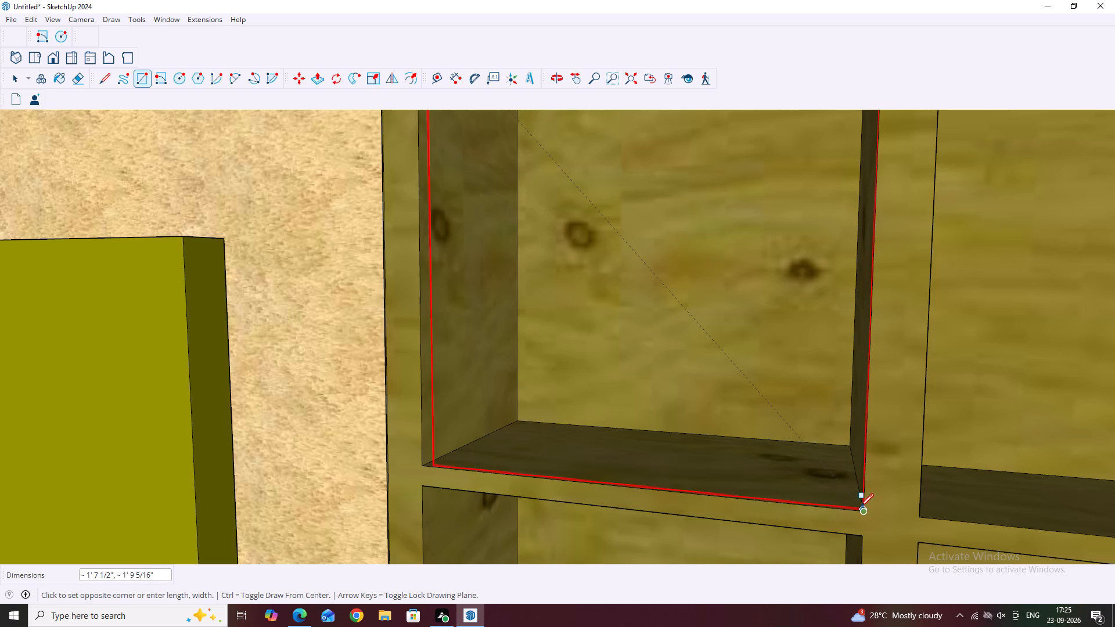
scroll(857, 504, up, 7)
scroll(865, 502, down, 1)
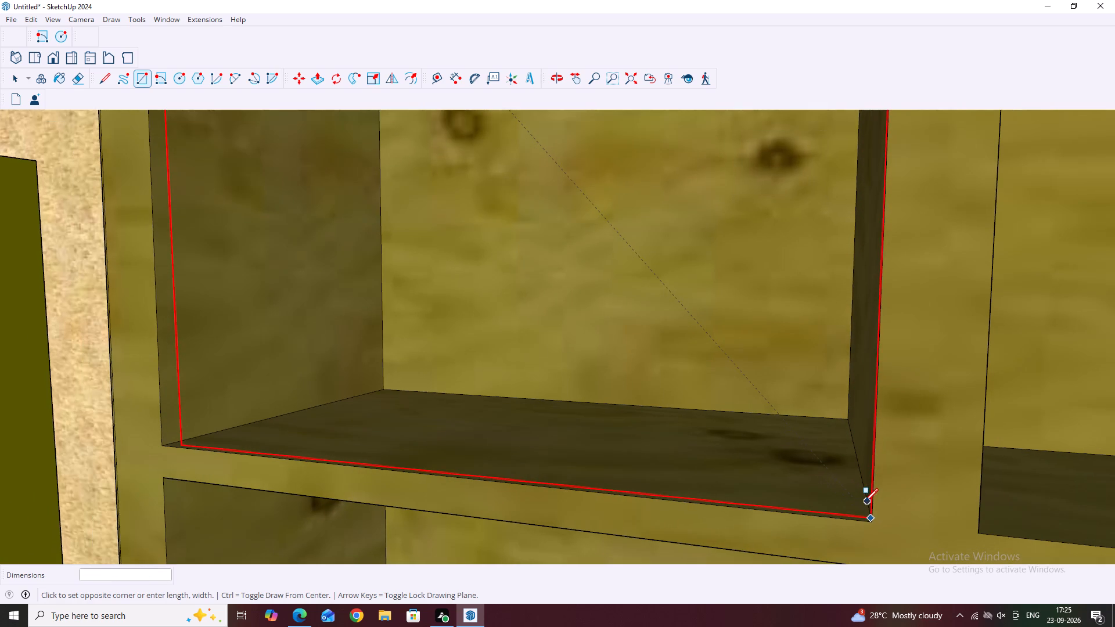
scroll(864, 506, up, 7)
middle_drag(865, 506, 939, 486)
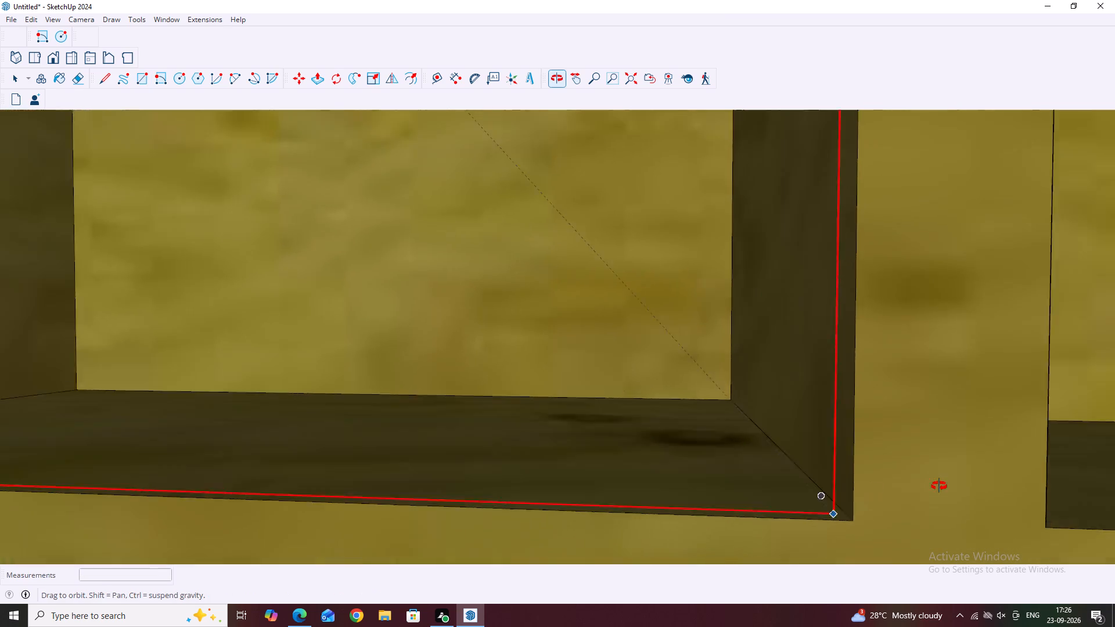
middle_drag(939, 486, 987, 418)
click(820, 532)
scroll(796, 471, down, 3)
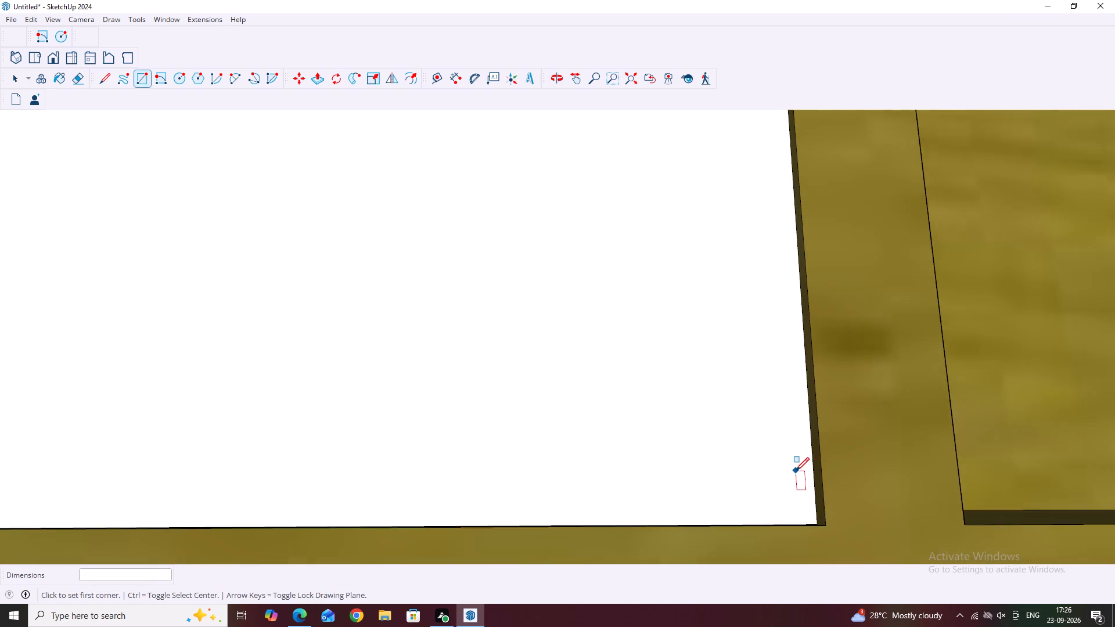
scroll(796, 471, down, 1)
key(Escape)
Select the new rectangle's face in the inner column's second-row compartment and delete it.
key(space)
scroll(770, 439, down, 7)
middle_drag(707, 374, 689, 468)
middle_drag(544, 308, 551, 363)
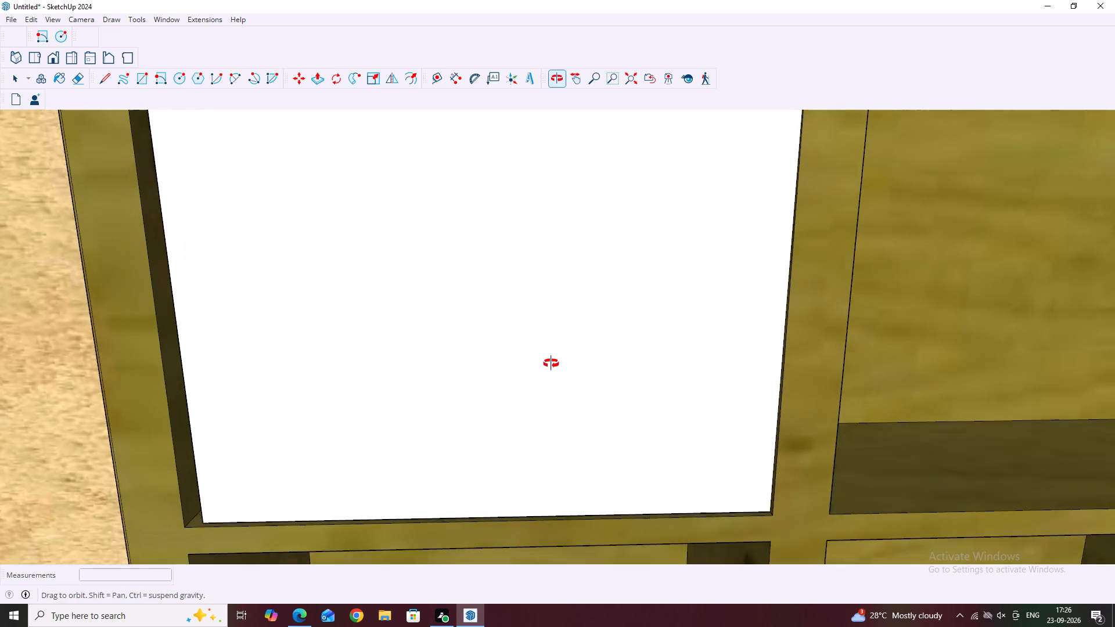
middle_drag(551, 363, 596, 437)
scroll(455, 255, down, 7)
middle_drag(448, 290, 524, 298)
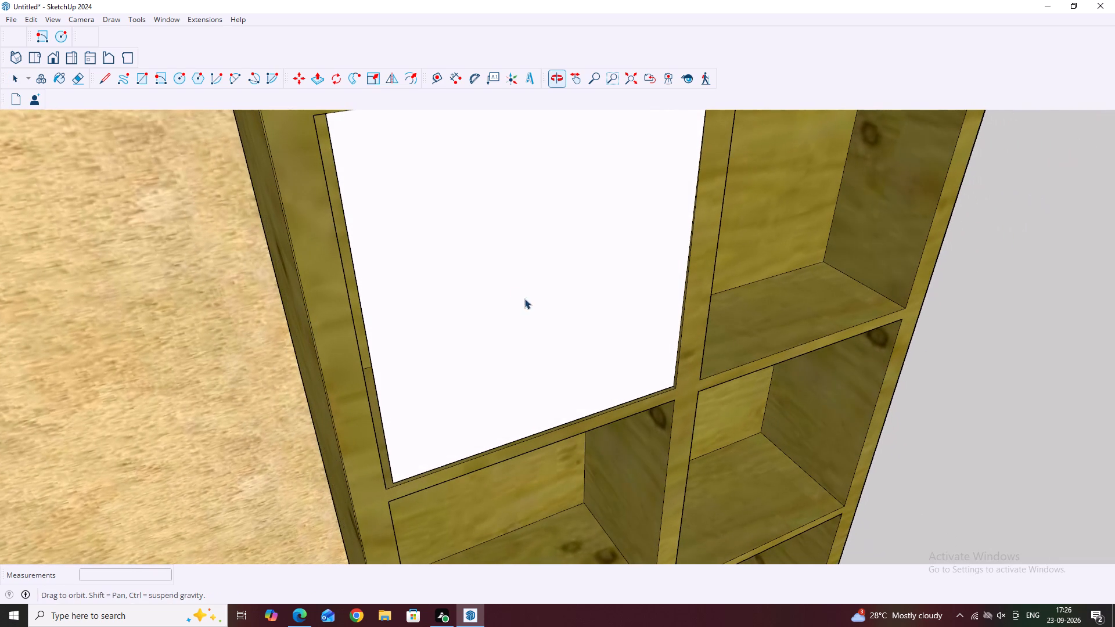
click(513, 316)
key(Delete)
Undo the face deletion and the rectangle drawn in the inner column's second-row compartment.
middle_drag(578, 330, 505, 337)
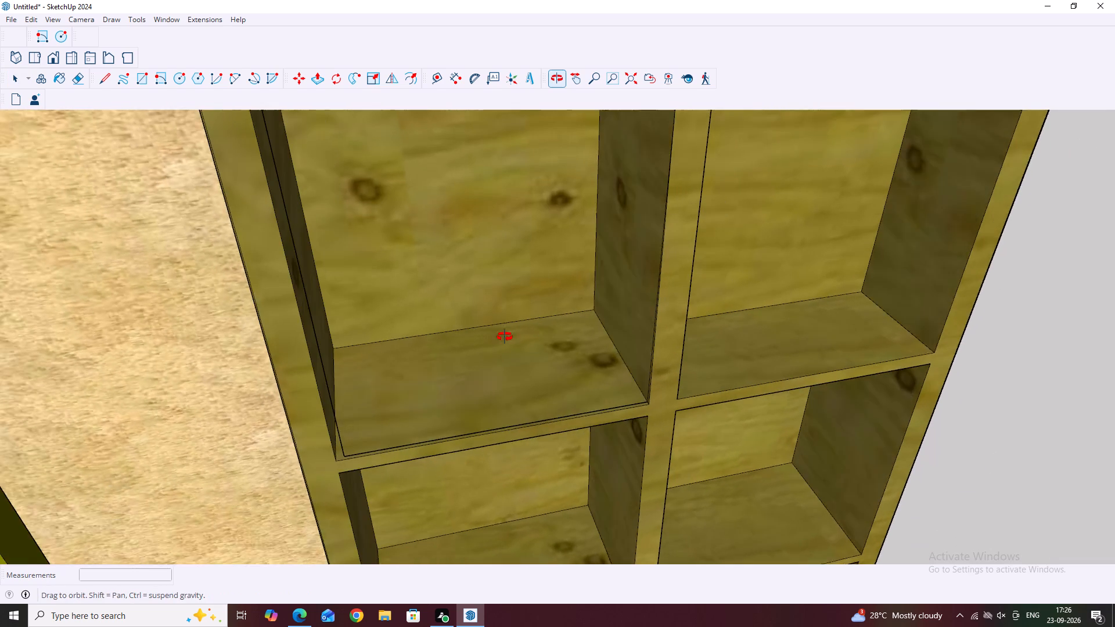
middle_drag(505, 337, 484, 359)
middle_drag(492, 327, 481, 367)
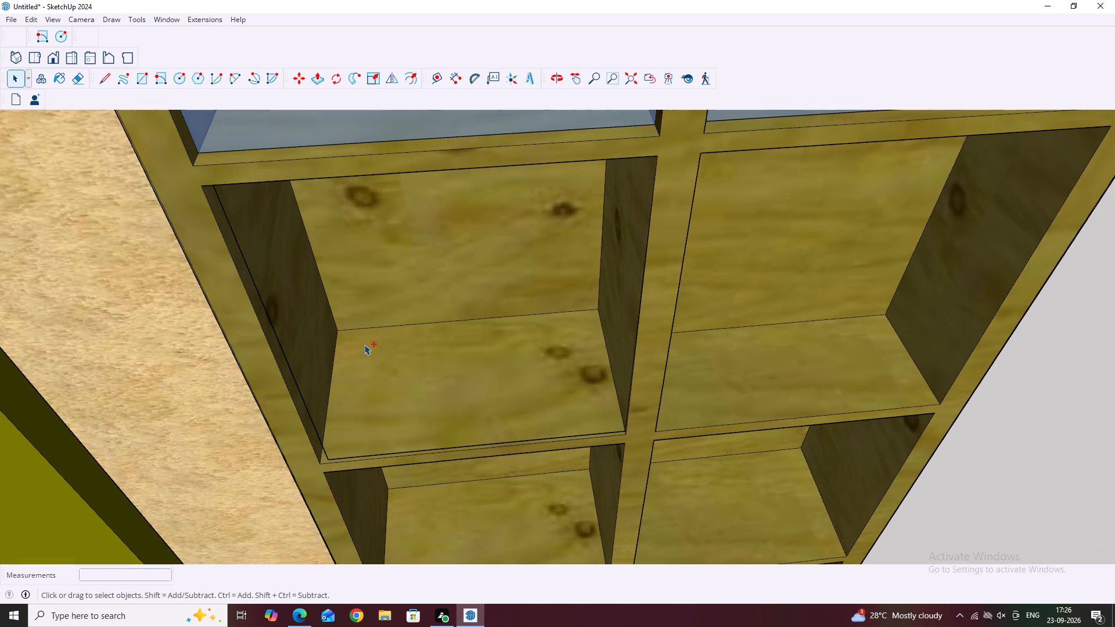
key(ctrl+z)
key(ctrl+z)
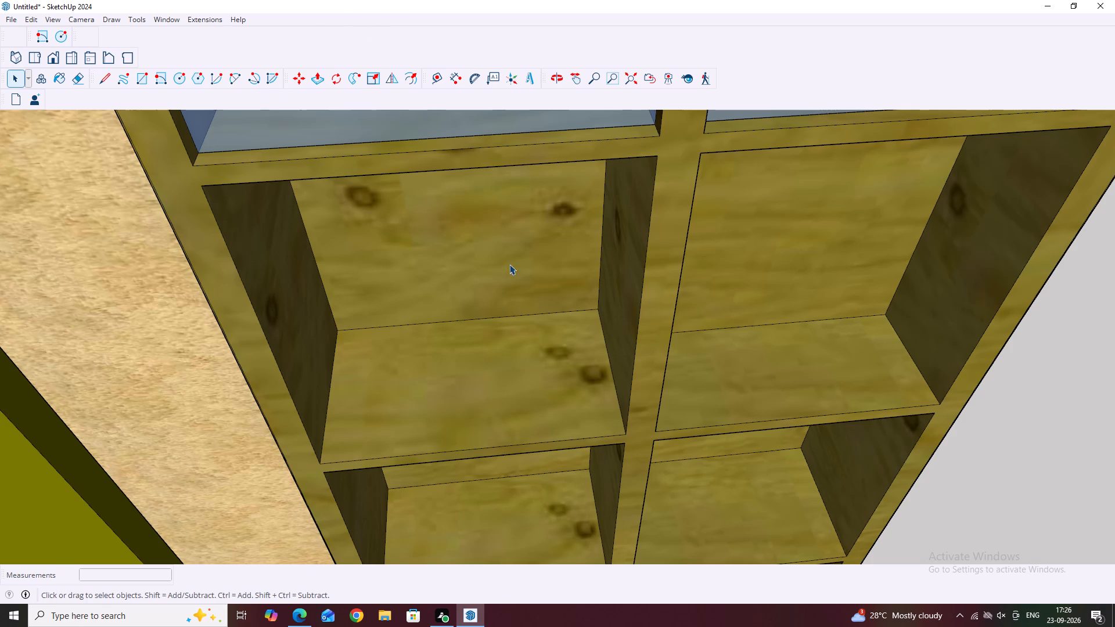
Examine the cabinet's glazed and open compartments and the overall TV wall from several angles.
scroll(493, 298, down, 4)
middle_drag(692, 375, 620, 226)
scroll(622, 237, down, 5)
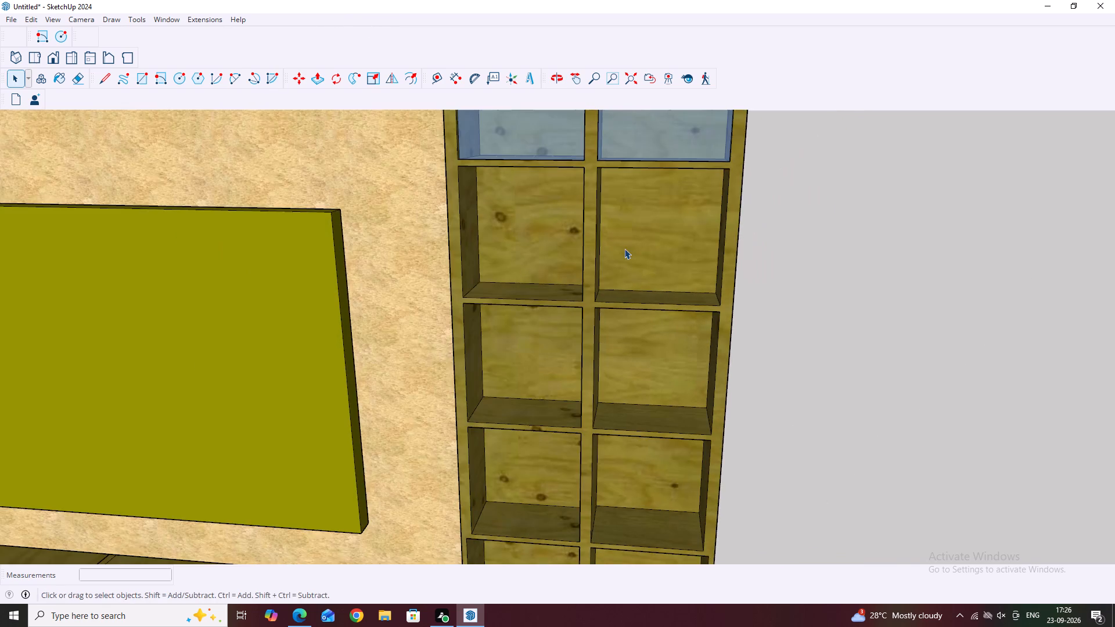
middle_drag(707, 233, 523, 309)
middle_drag(521, 312, 696, 295)
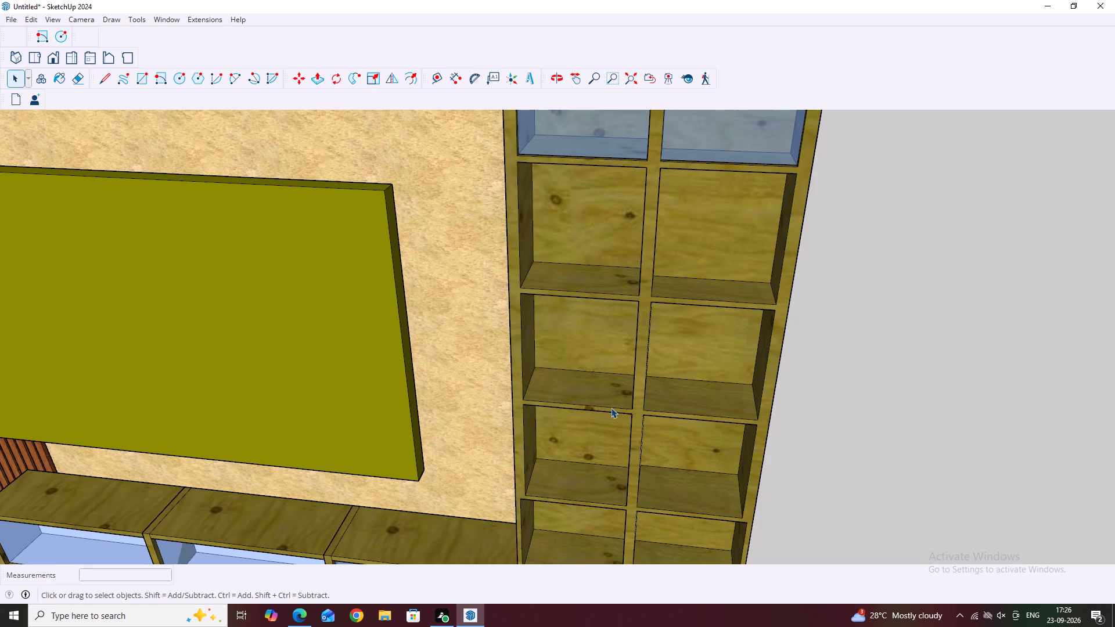
middle_drag(626, 410, 663, 255)
scroll(653, 258, down, 8)
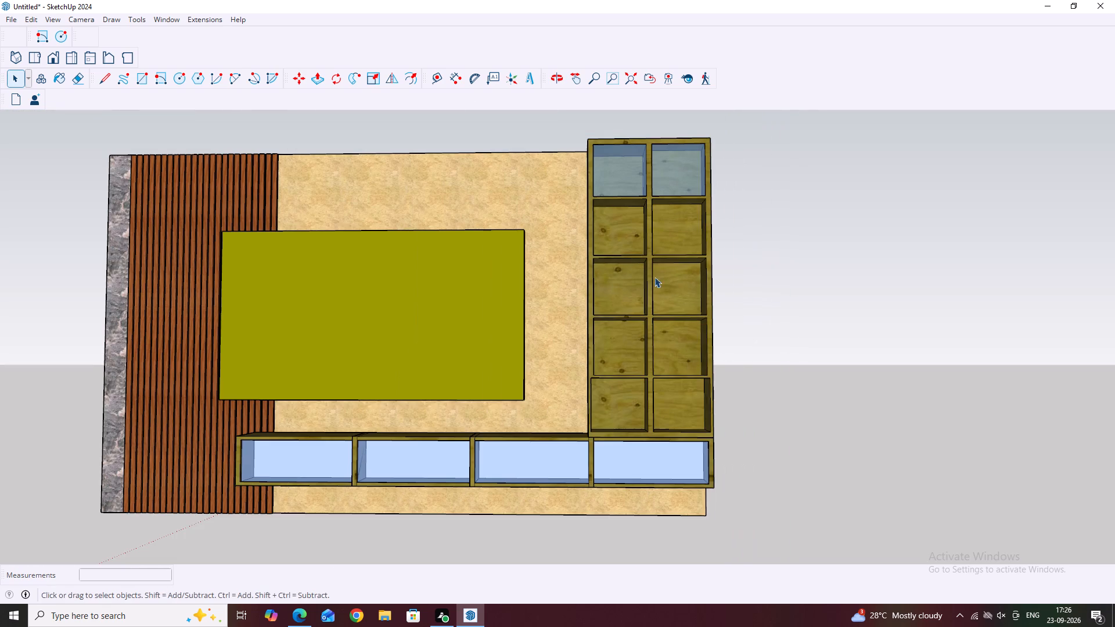
scroll(690, 180, up, 5)
middle_drag(648, 208, 565, 246)
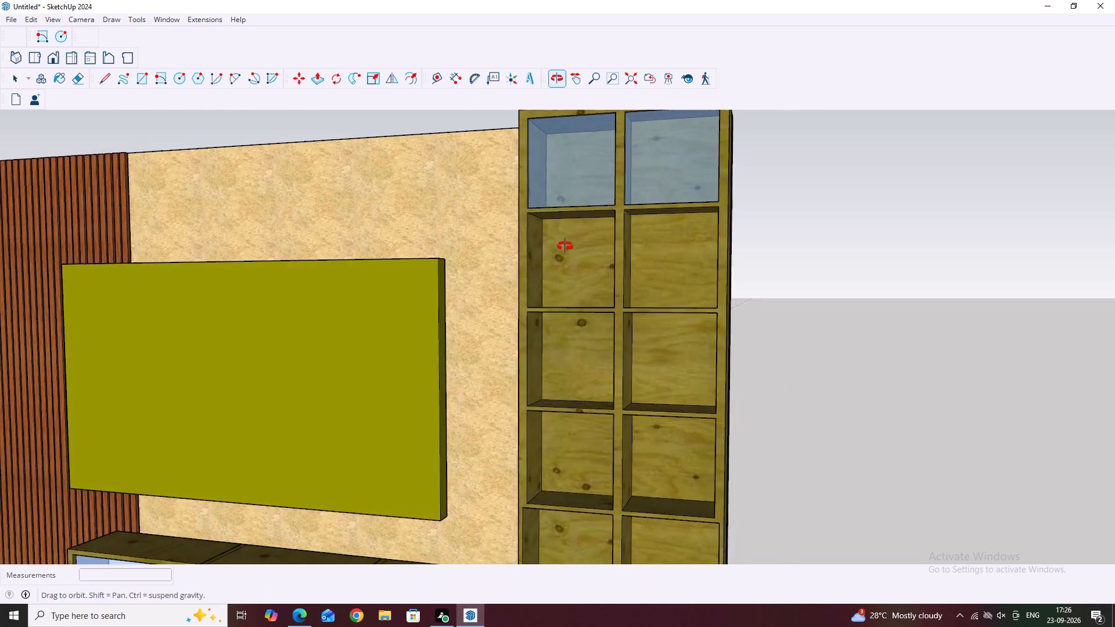
middle_drag(565, 246, 524, 258)
middle_drag(564, 290, 658, 331)
middle_drag(566, 248, 563, 222)
Draw a vertical rectangle about 1' 8" by 1' 9 5/16" across the inner column's second-row compartment, set slightly behind the front frame.
scroll(562, 232, up, 2)
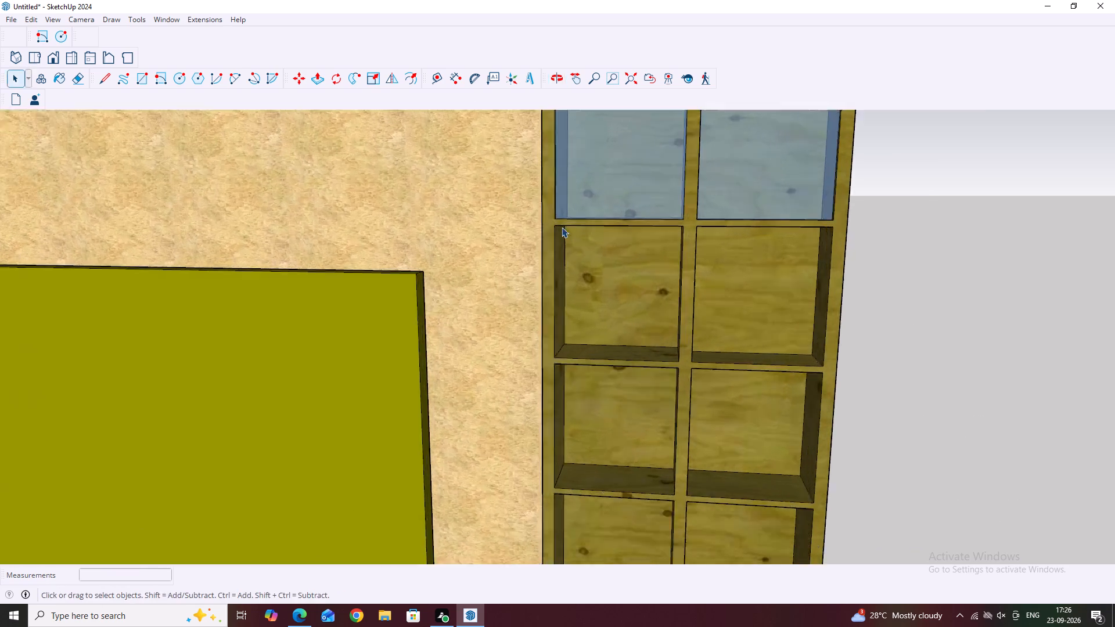
scroll(562, 227, up, 4)
middle_click(562, 247)
key(r)
scroll(560, 238, up, 7)
middle_click(560, 238)
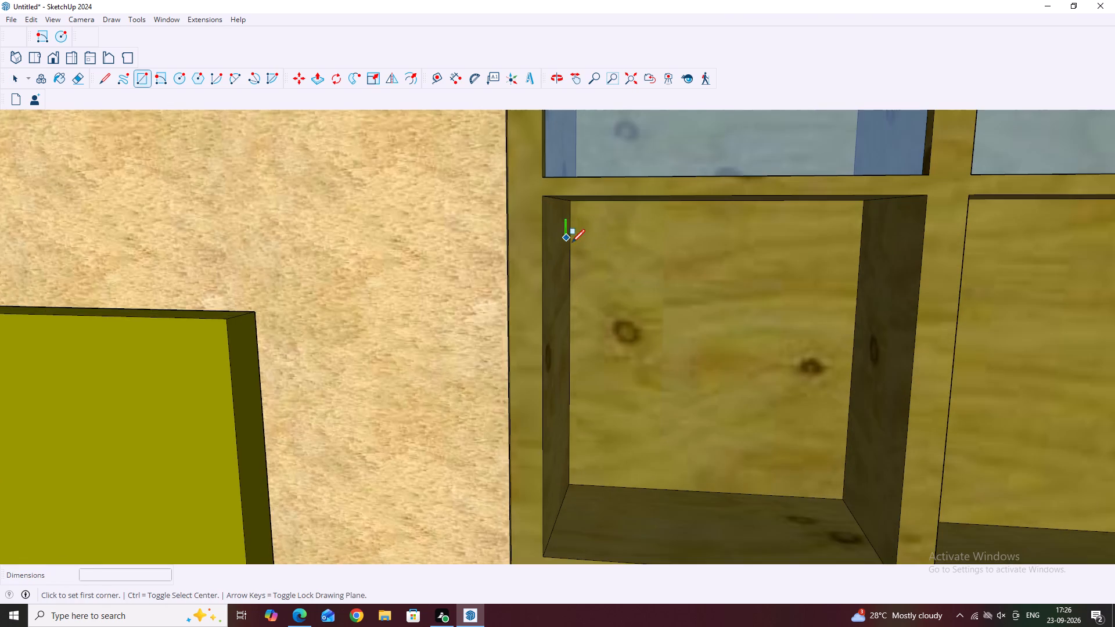
middle_drag(573, 244, 534, 183)
scroll(539, 189, up, 11)
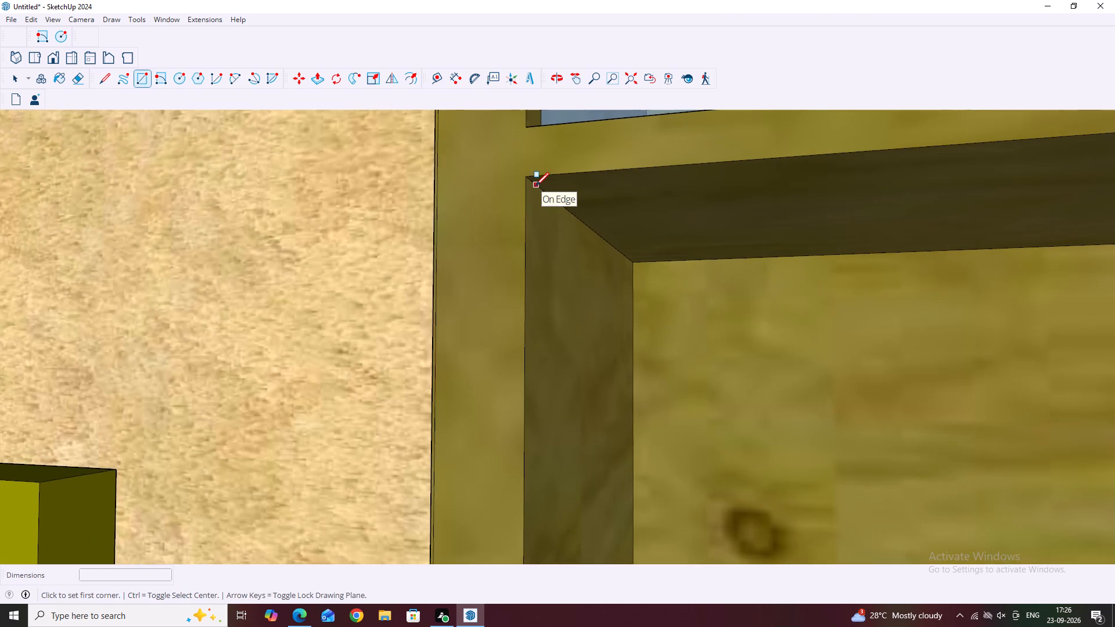
scroll(535, 186, up, 1)
click(536, 187)
scroll(567, 254, down, 9)
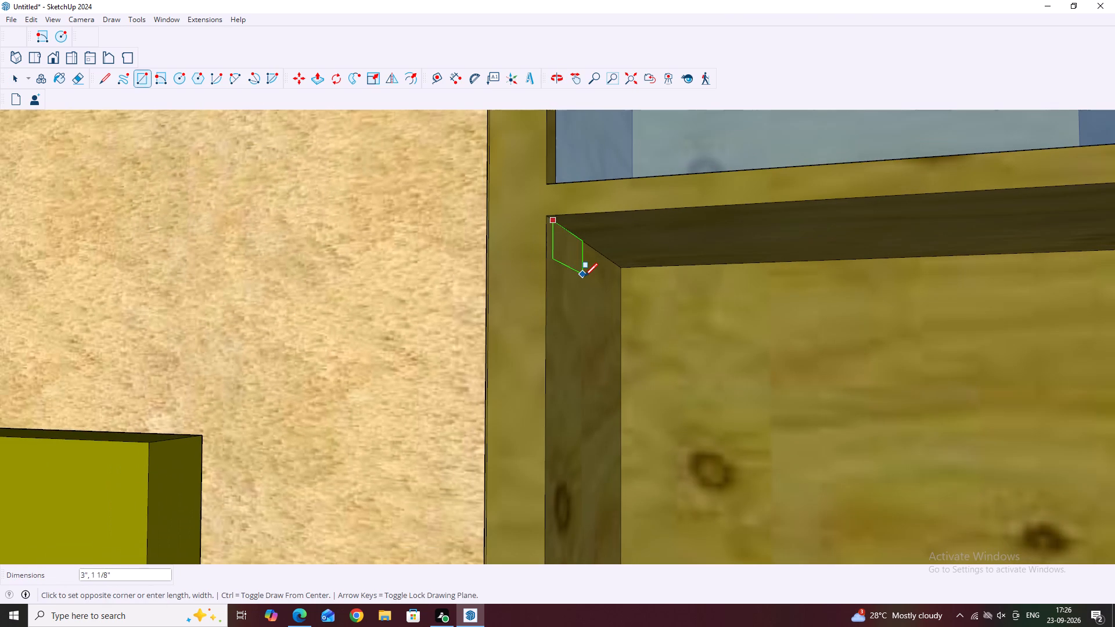
scroll(617, 301, down, 5)
key(Up)
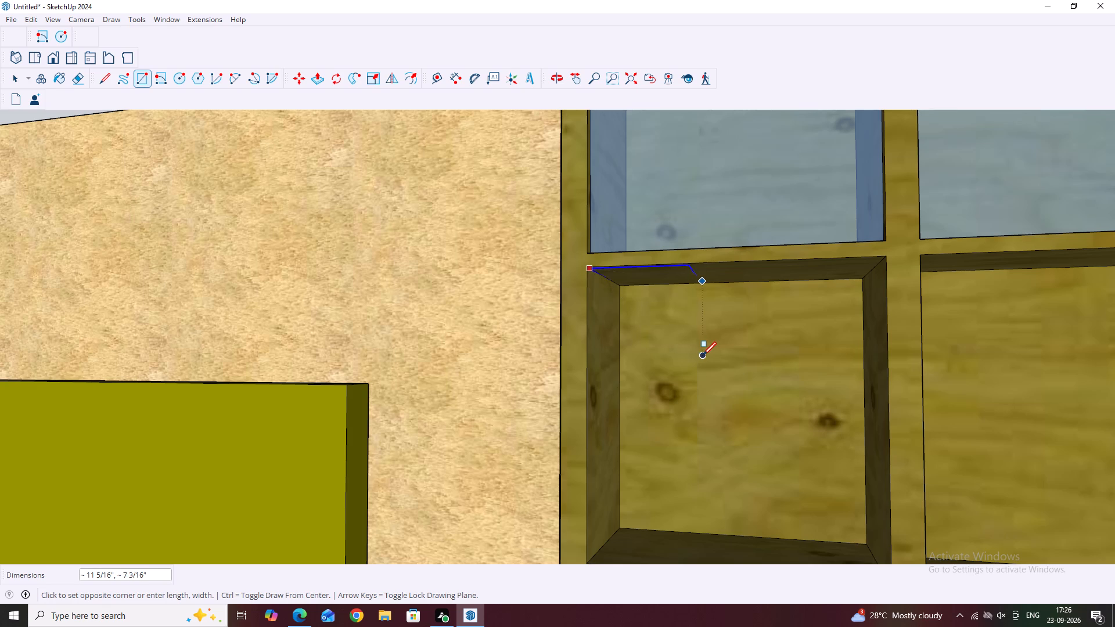
key(Right)
scroll(765, 373, down, 5)
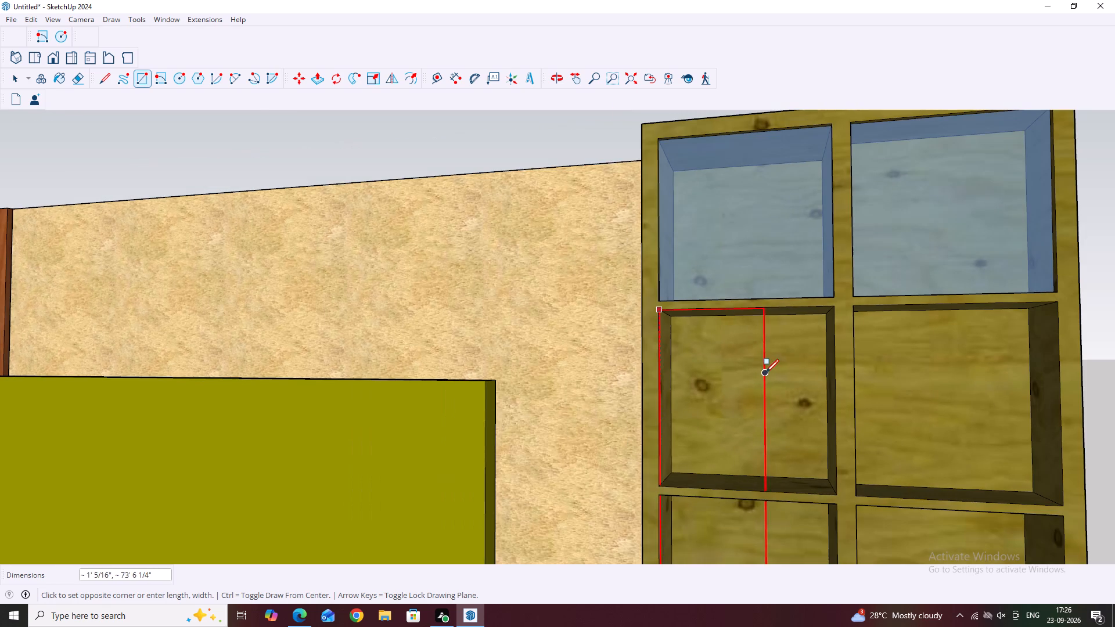
scroll(836, 500, up, 11)
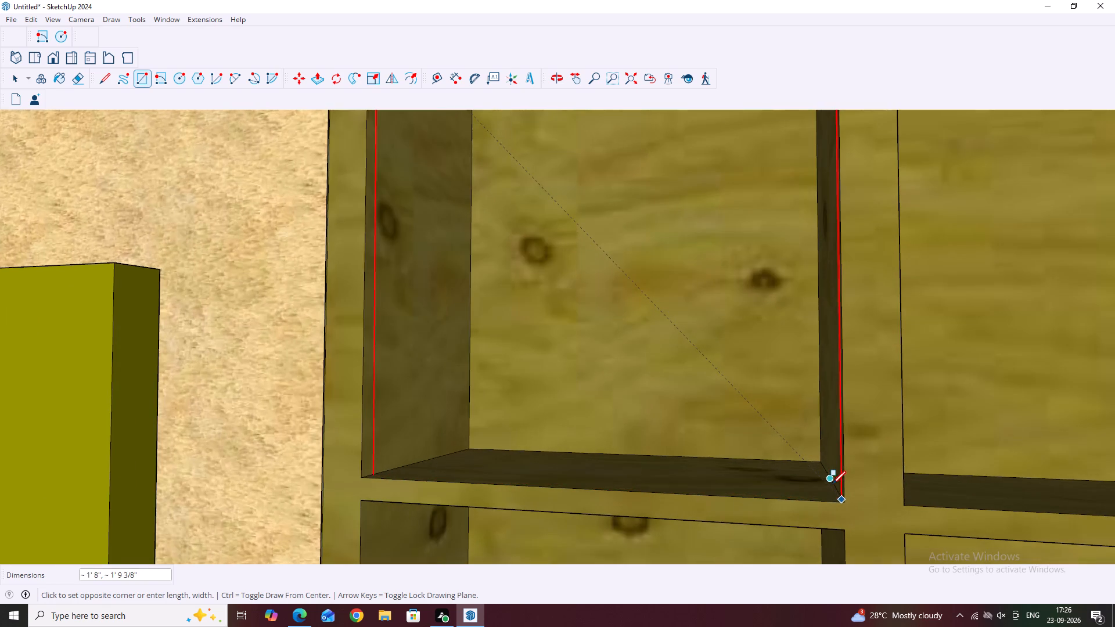
scroll(832, 490, up, 11)
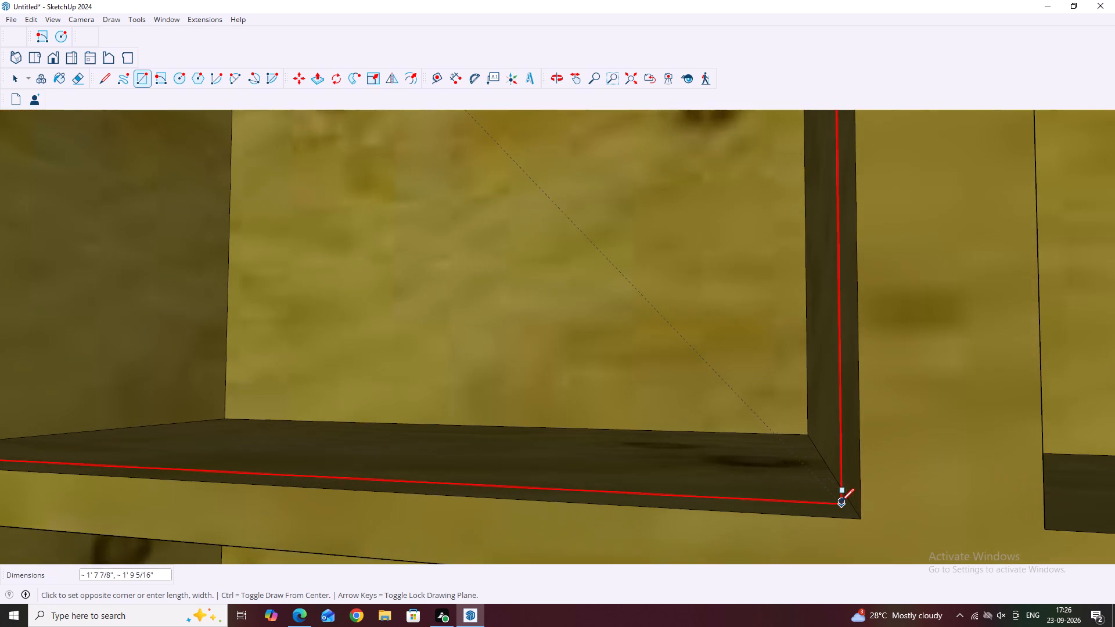
scroll(841, 502, up, 14)
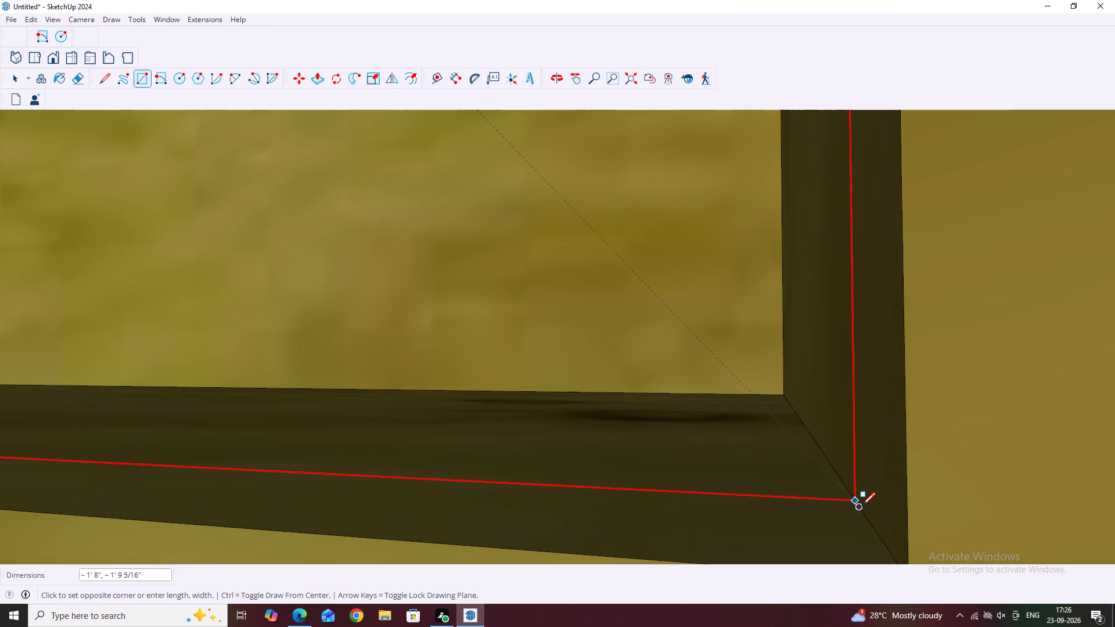
click(862, 508)
key(Escape)
key(space)
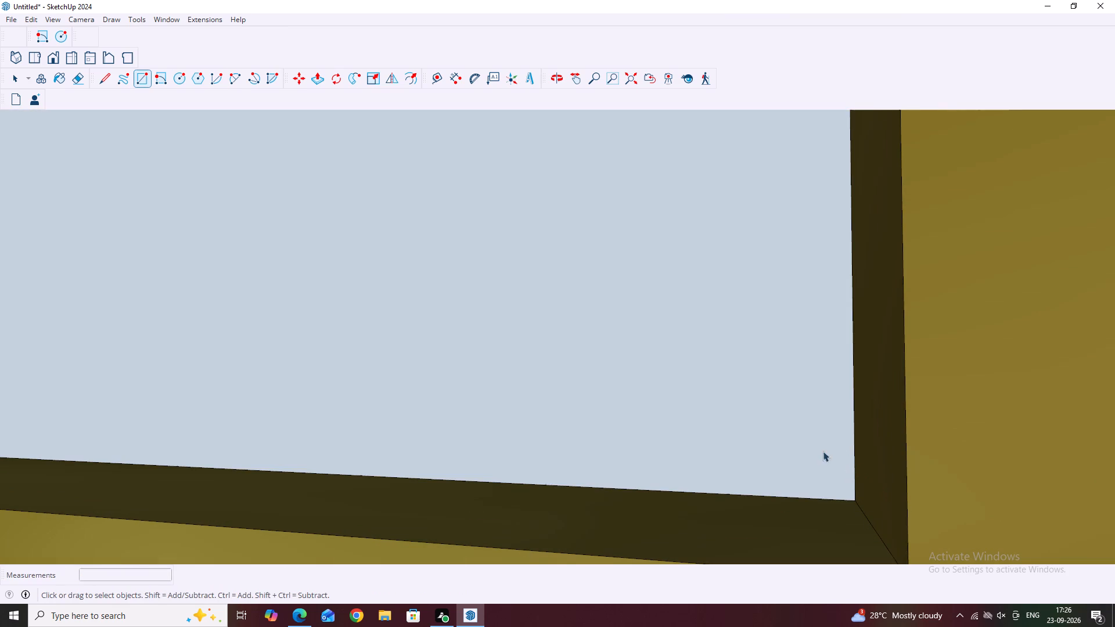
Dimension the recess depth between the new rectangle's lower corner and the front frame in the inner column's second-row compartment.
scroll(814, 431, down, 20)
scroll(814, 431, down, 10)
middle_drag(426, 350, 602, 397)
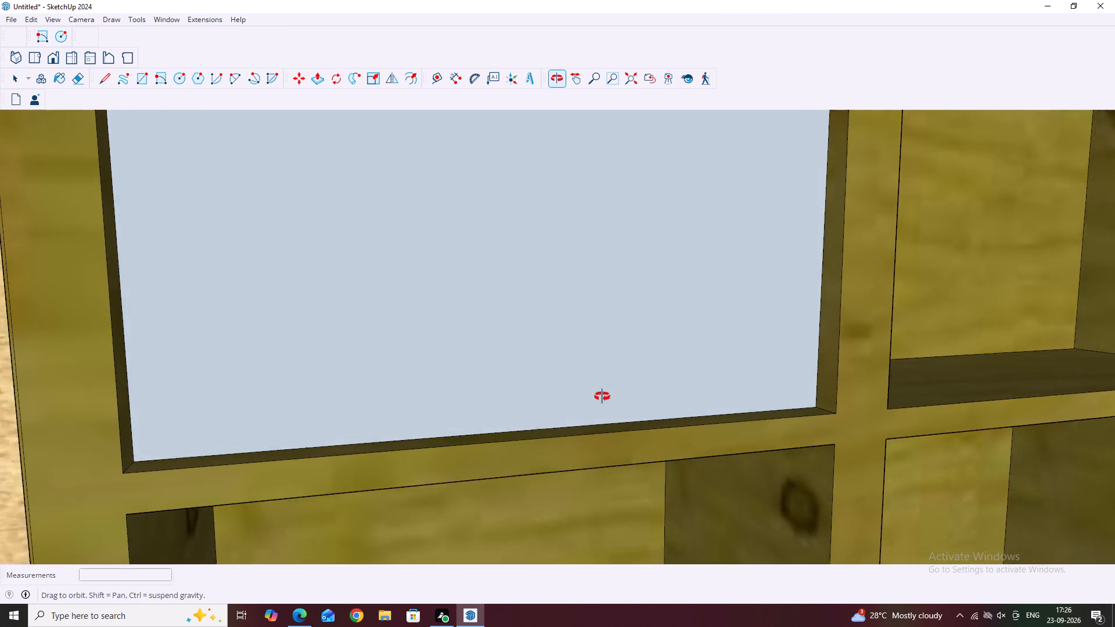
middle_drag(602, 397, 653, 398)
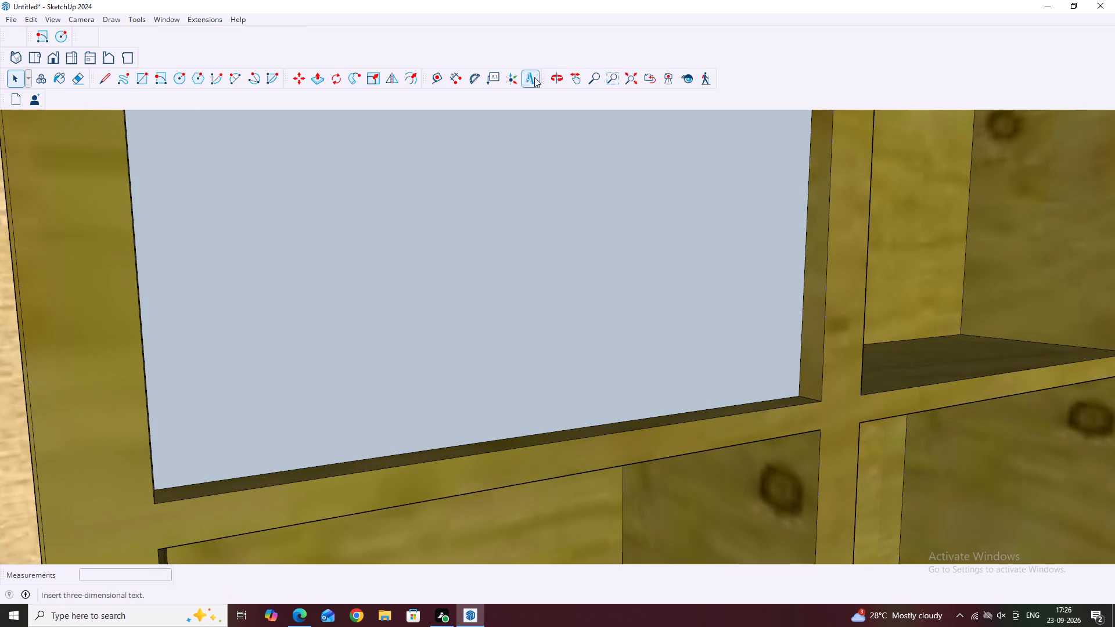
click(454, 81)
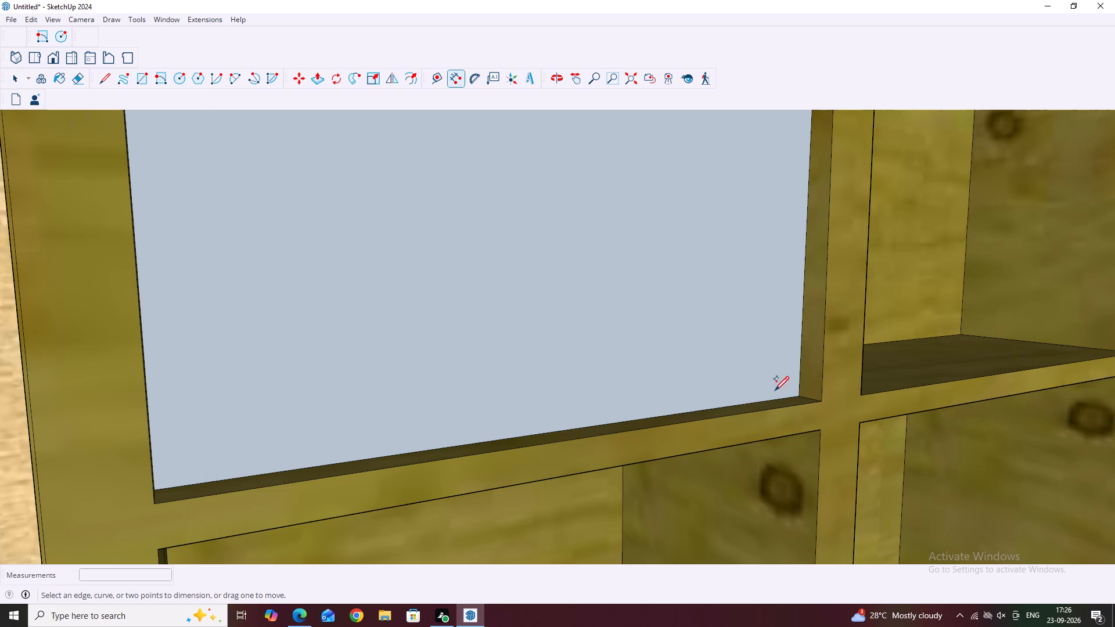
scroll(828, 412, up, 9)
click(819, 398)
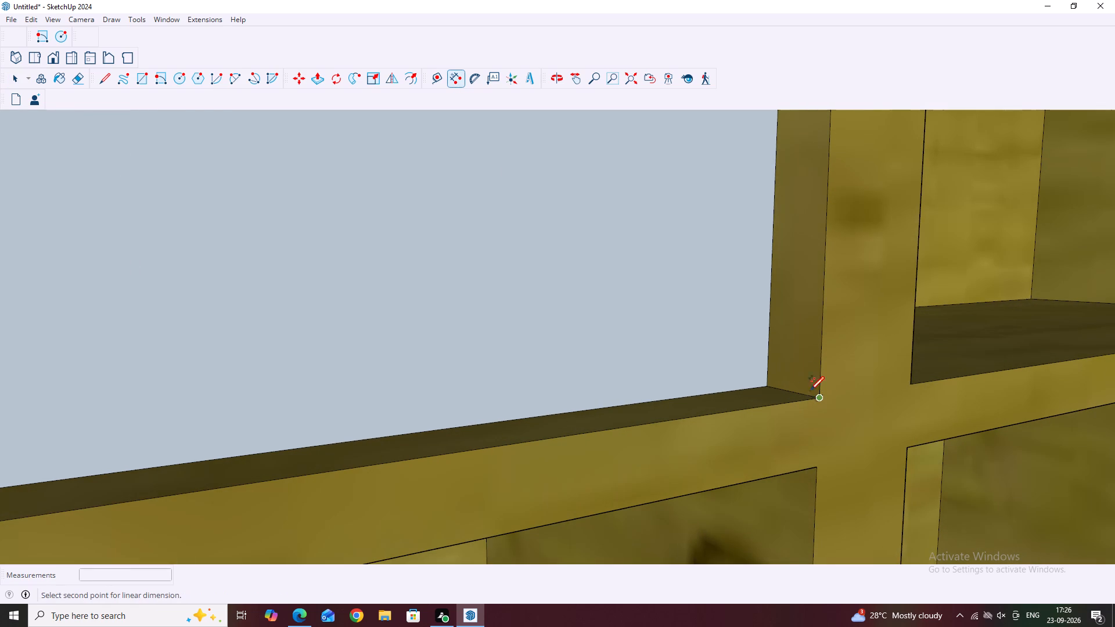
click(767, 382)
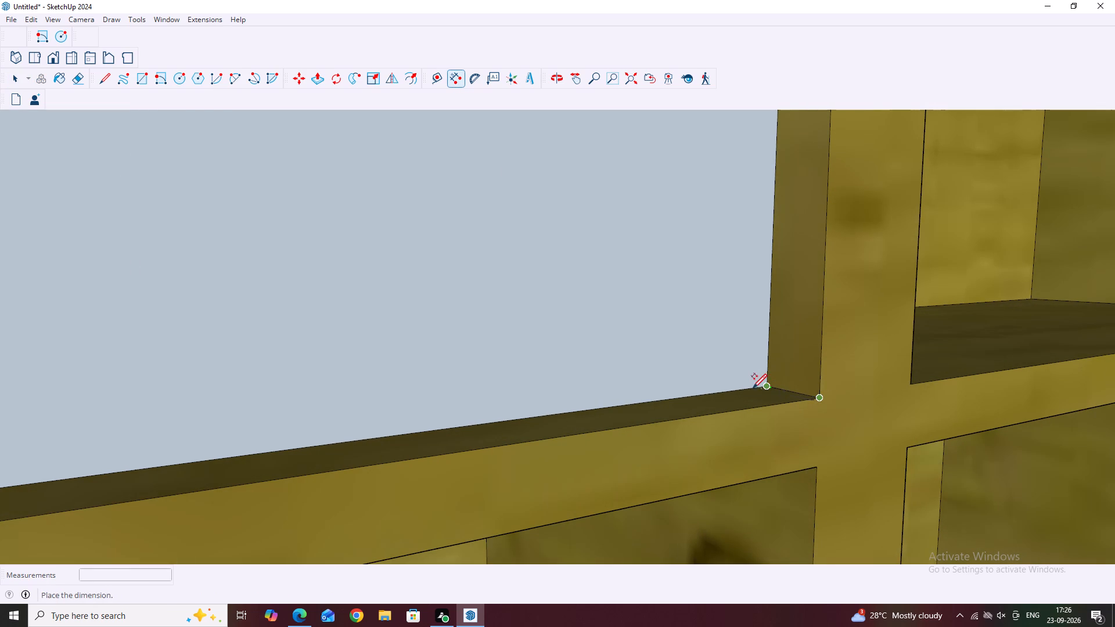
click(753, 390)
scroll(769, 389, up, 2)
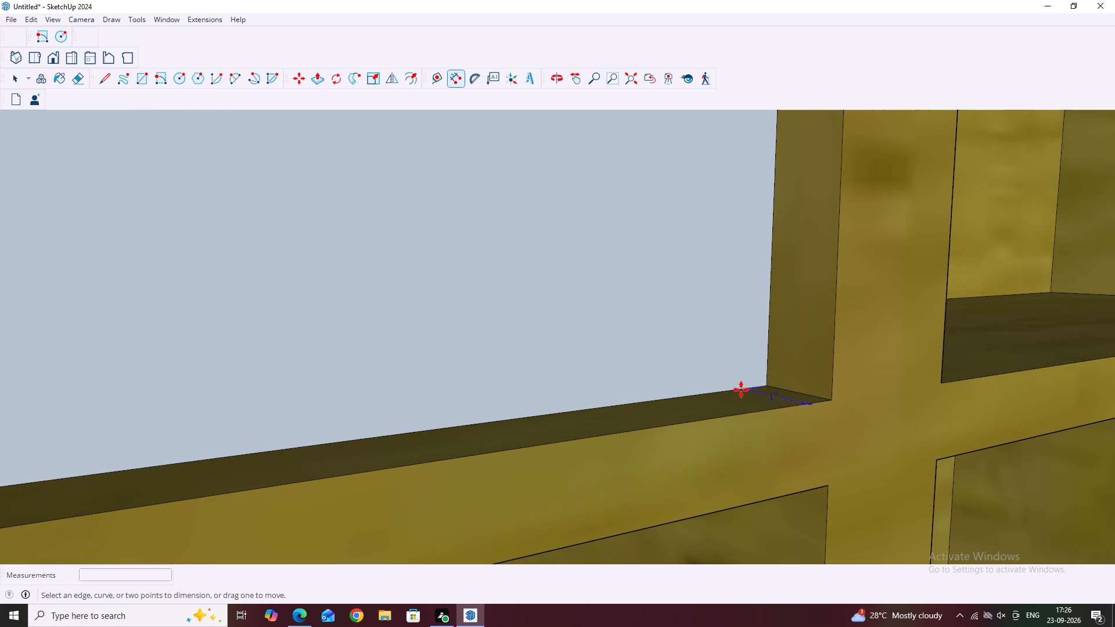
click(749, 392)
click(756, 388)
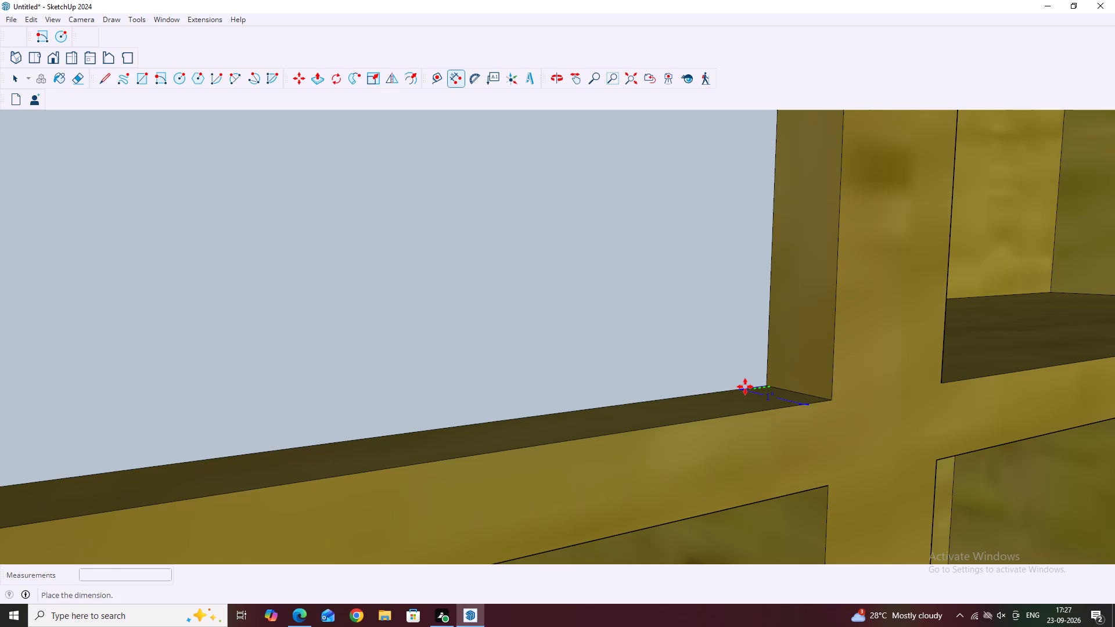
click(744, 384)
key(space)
Paint the rectangle in the inner column's second-row compartment with Translucent Glass Blue and close the materials tray.
scroll(728, 402, down, 3)
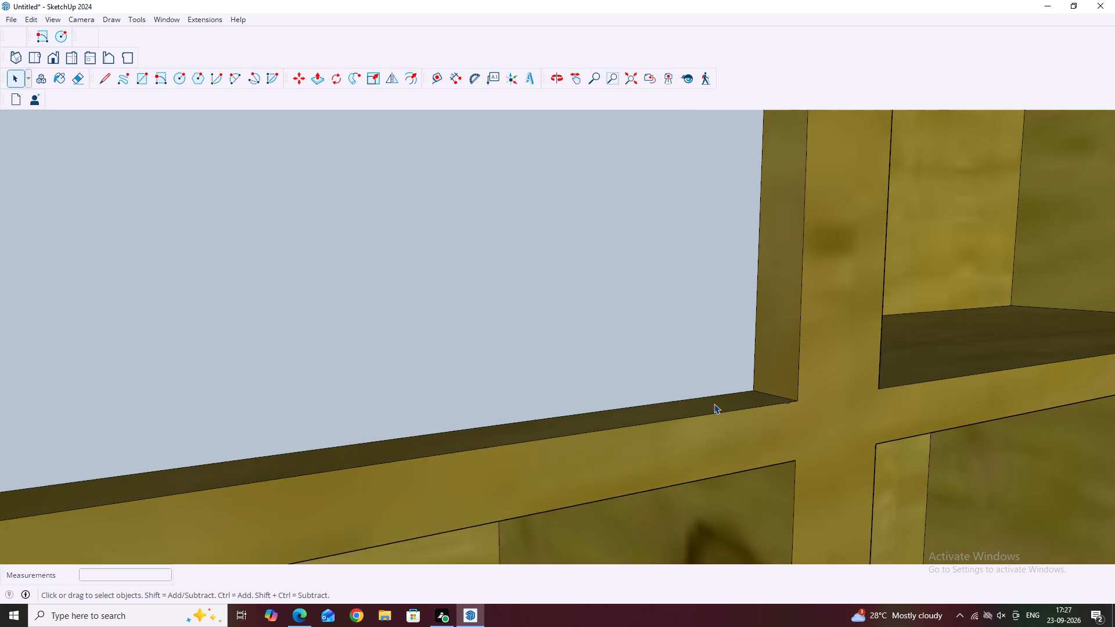
scroll(714, 403, down, 7)
middle_click(736, 394)
middle_drag(852, 427, 659, 457)
scroll(658, 457, down, 5)
key(space)
click(485, 281)
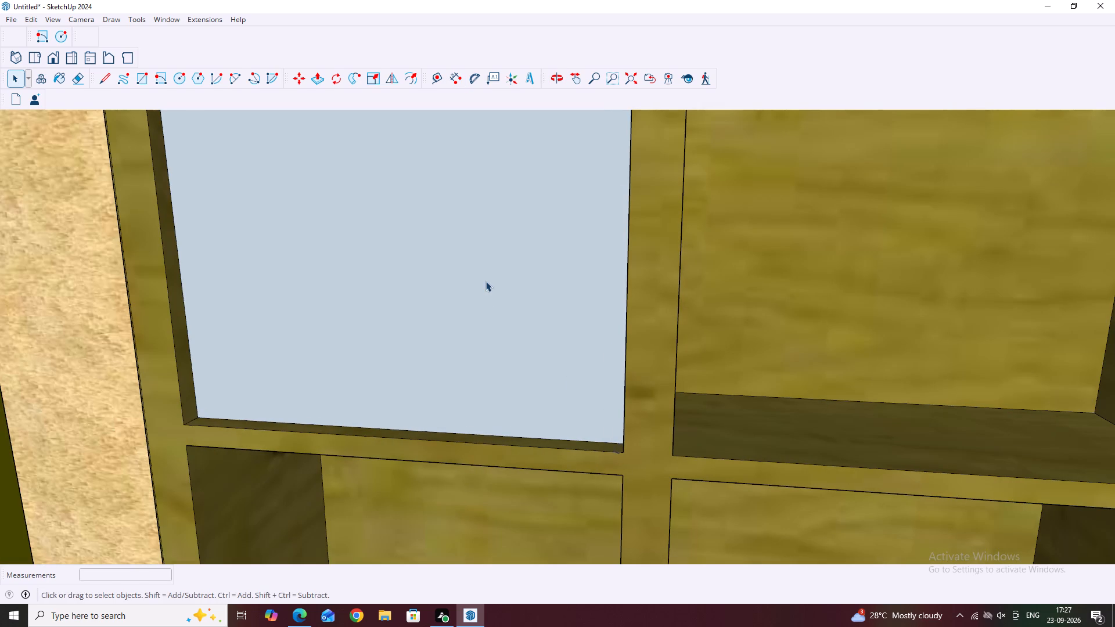
scroll(483, 284, down, 6)
key(b)
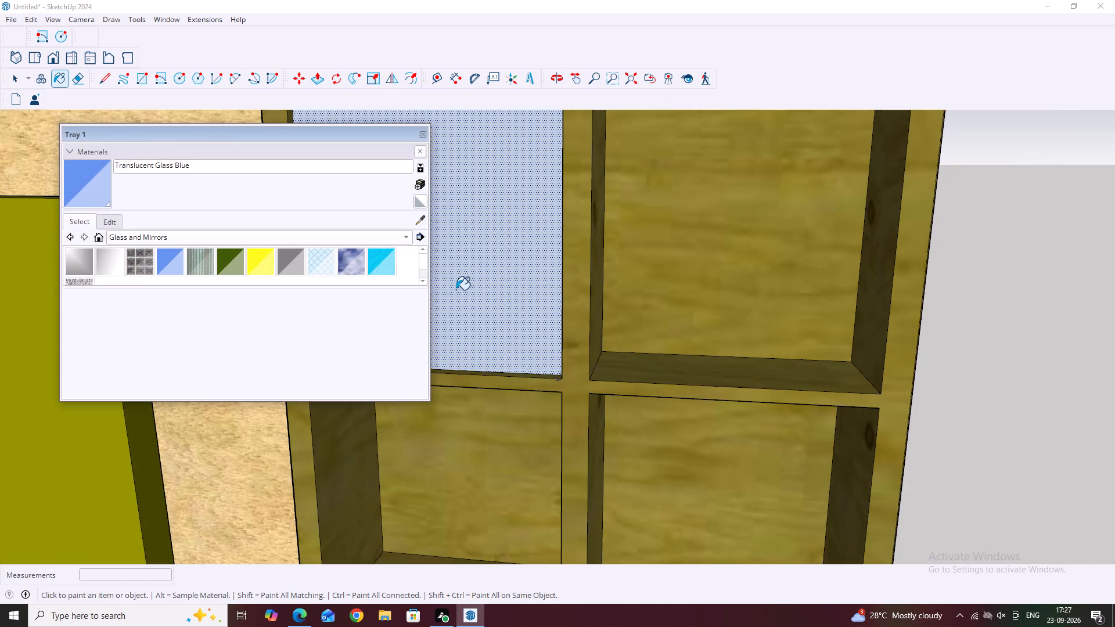
click(487, 283)
key(Escape)
key(space)
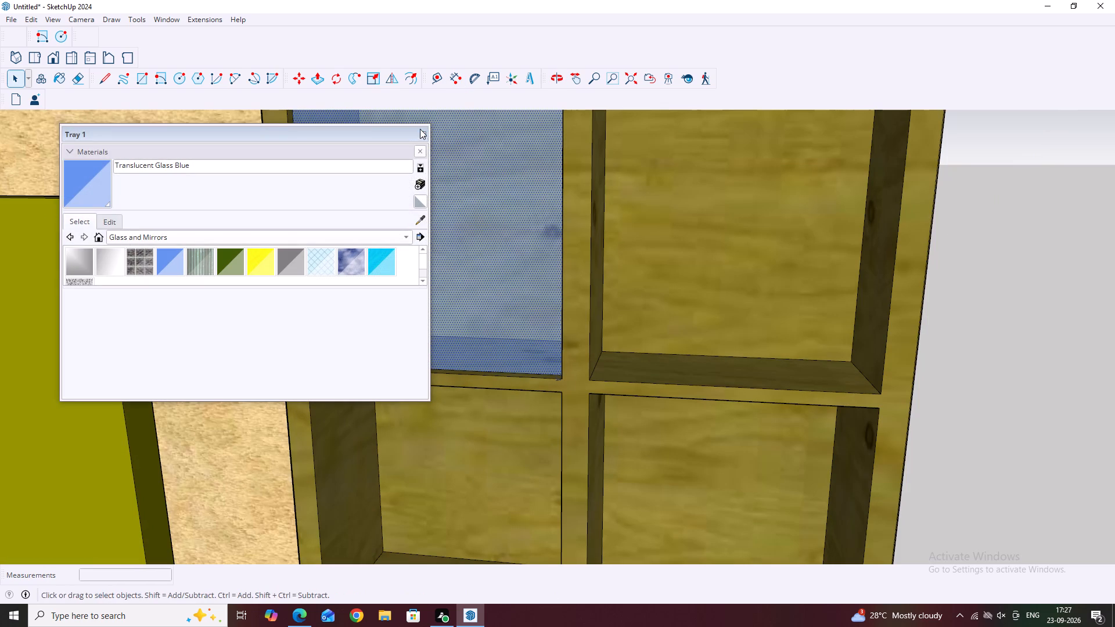
click(423, 136)
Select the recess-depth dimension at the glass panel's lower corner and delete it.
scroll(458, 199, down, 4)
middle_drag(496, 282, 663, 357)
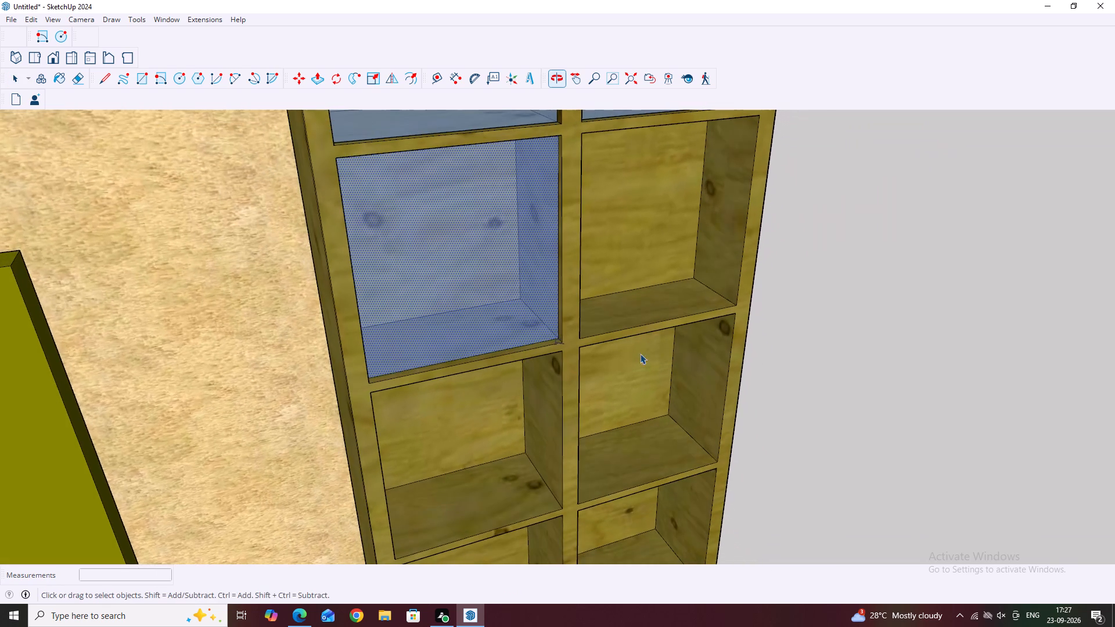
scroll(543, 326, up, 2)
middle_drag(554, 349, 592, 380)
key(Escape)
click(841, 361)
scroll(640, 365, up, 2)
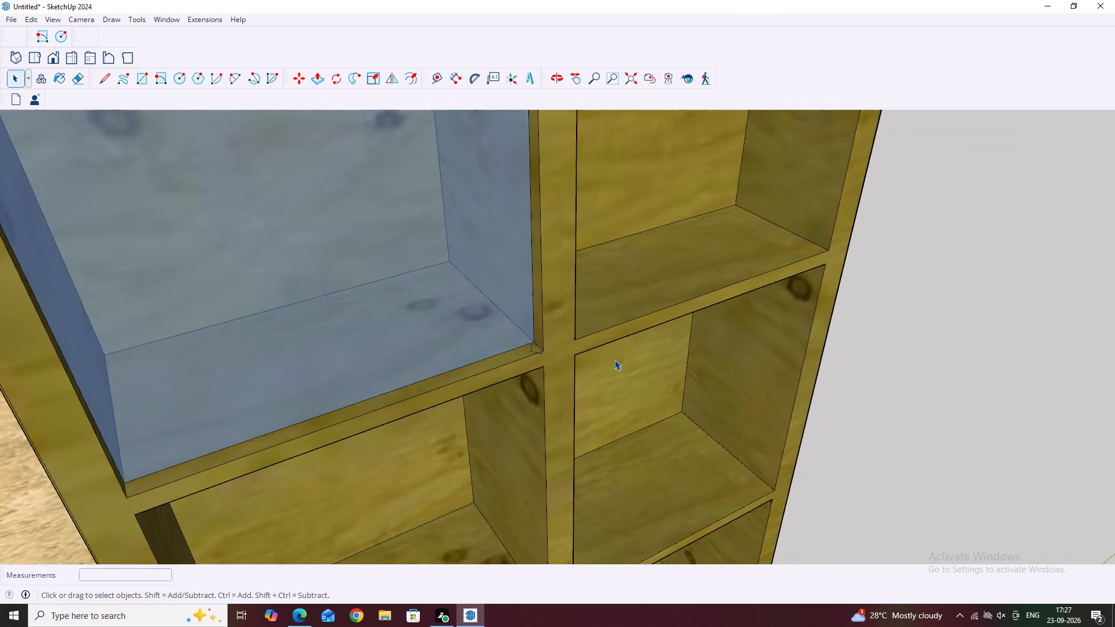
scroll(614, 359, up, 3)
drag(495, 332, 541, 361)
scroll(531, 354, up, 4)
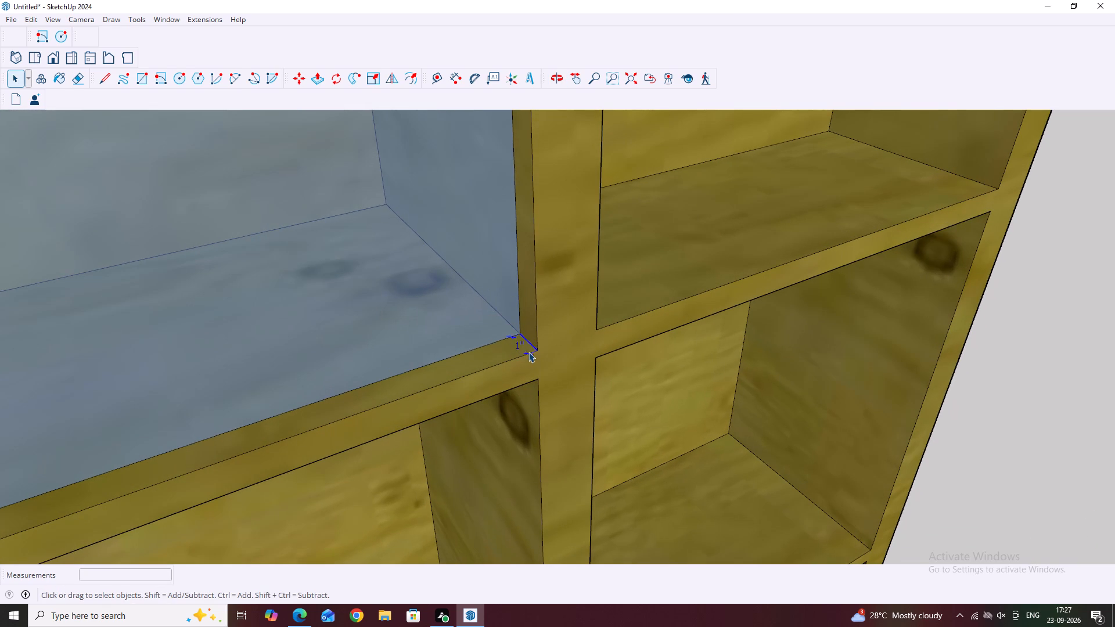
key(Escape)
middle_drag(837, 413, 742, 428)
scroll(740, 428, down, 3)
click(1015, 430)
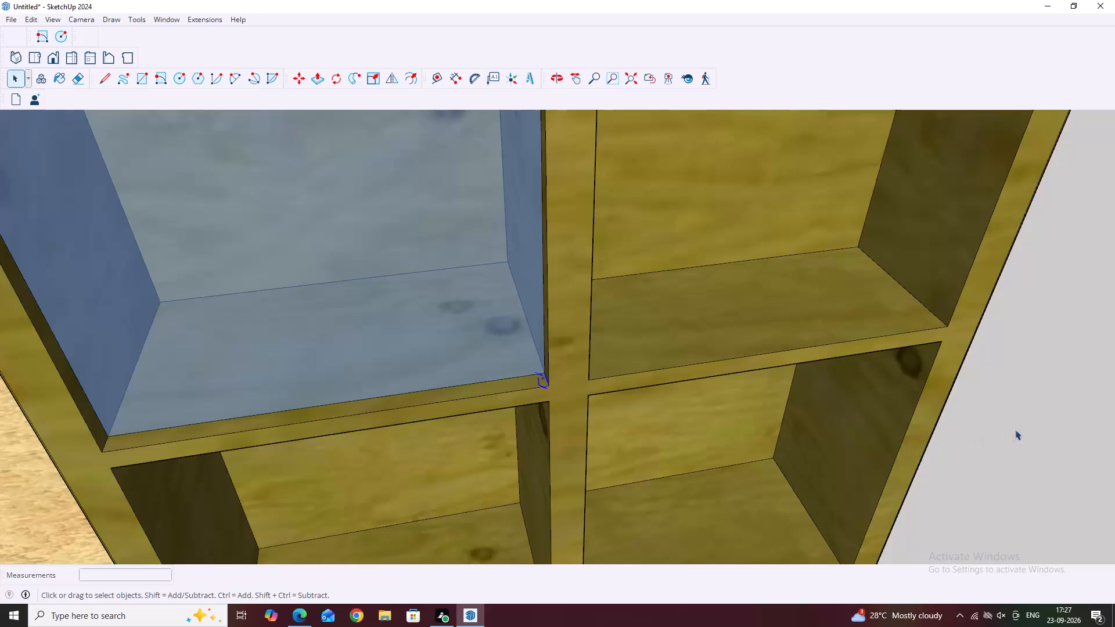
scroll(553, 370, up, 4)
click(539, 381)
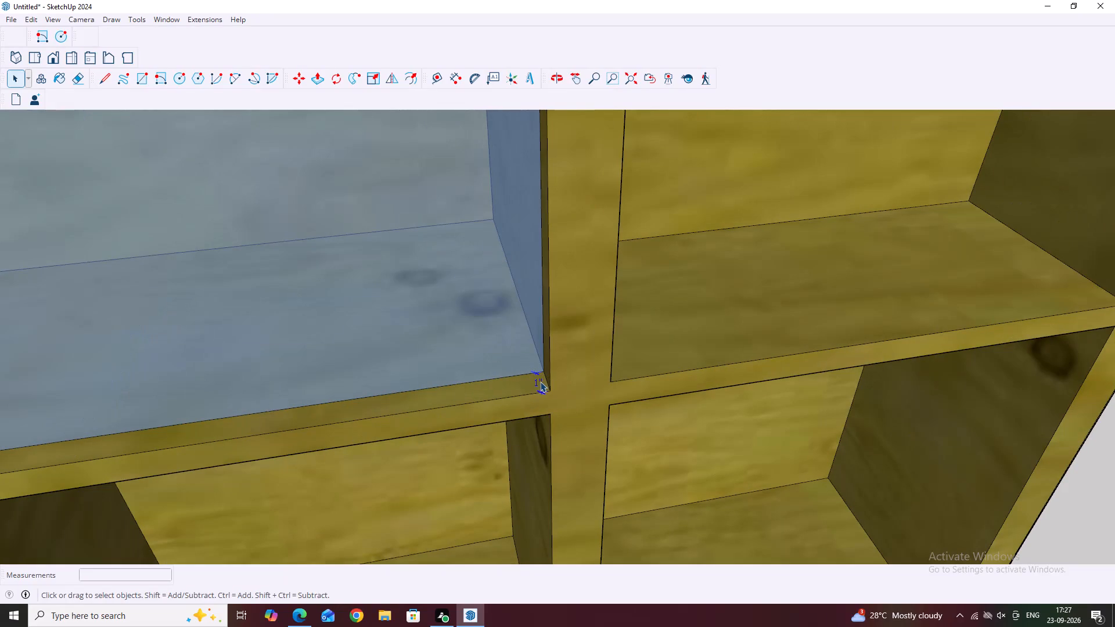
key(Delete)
Copy the inner column's second-row glass panel about 1' 10 1/4" sideways into the outer column's second-row compartment.
scroll(519, 368, down, 12)
middle_drag(787, 388, 713, 259)
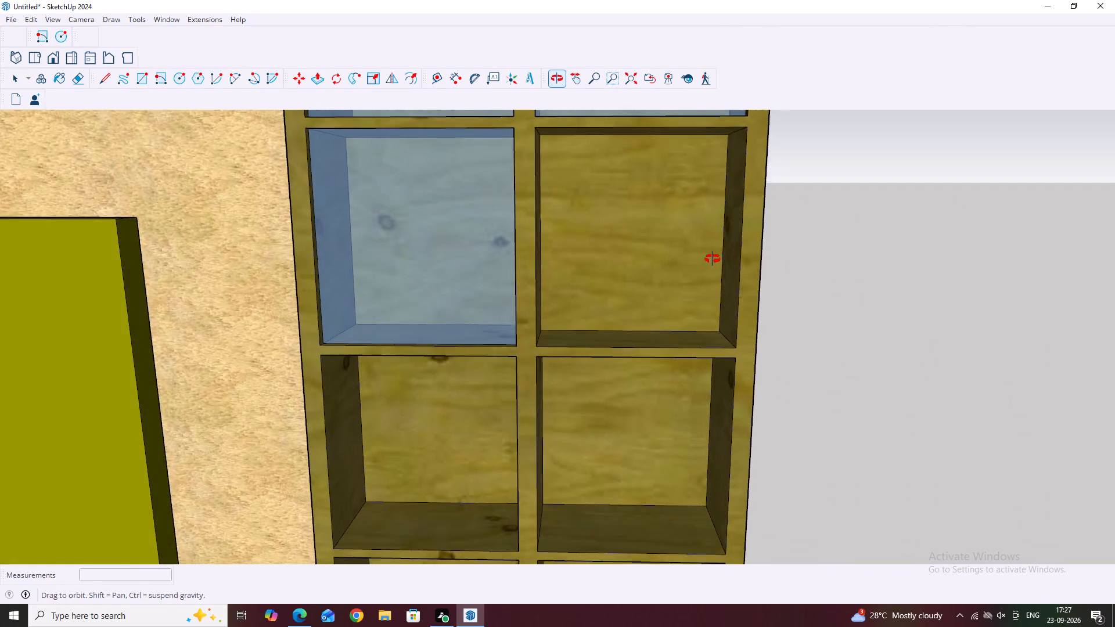
middle_drag(713, 259, 697, 250)
scroll(469, 214, down, 5)
middle_drag(618, 262, 509, 329)
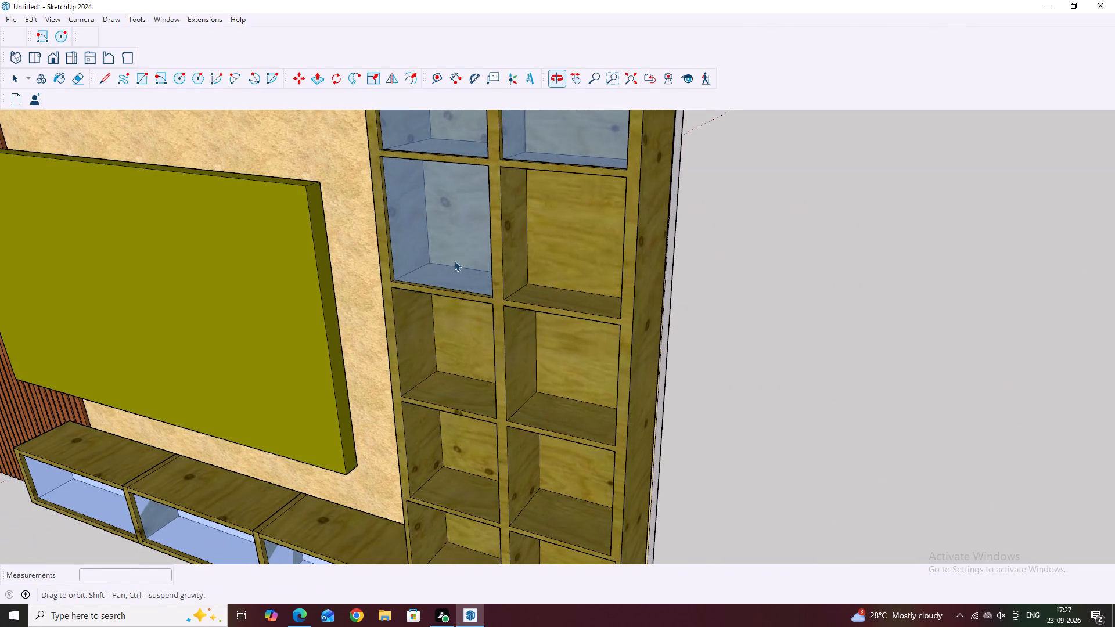
click(440, 246)
middle_drag(435, 253, 525, 246)
middle_drag(452, 282, 535, 284)
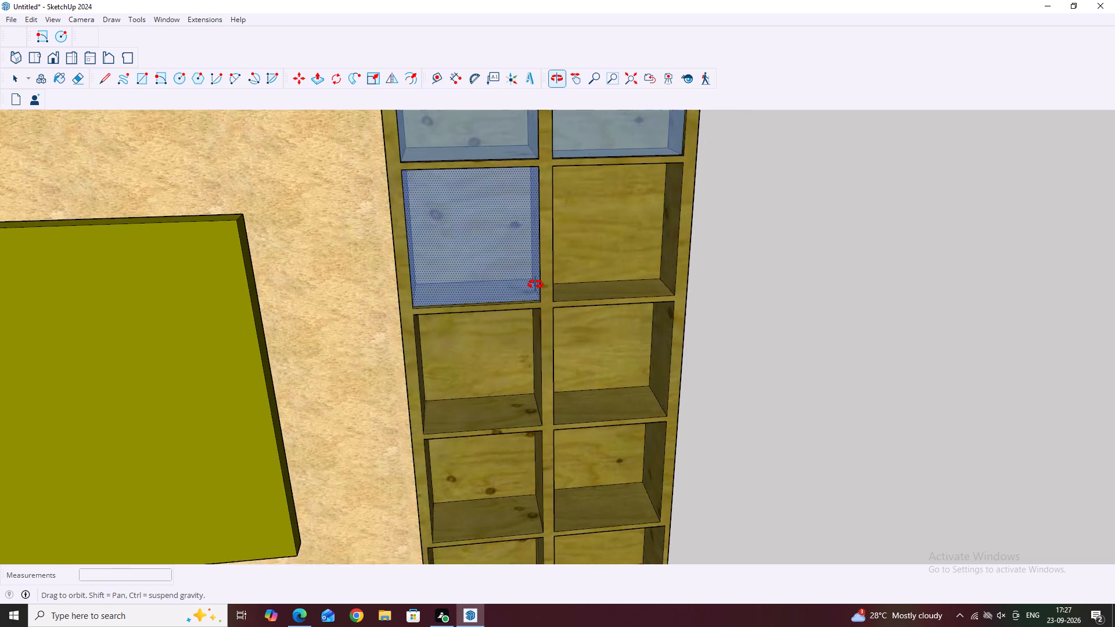
middle_drag(535, 284, 538, 284)
scroll(491, 301, up, 5)
middle_drag(575, 329, 493, 312)
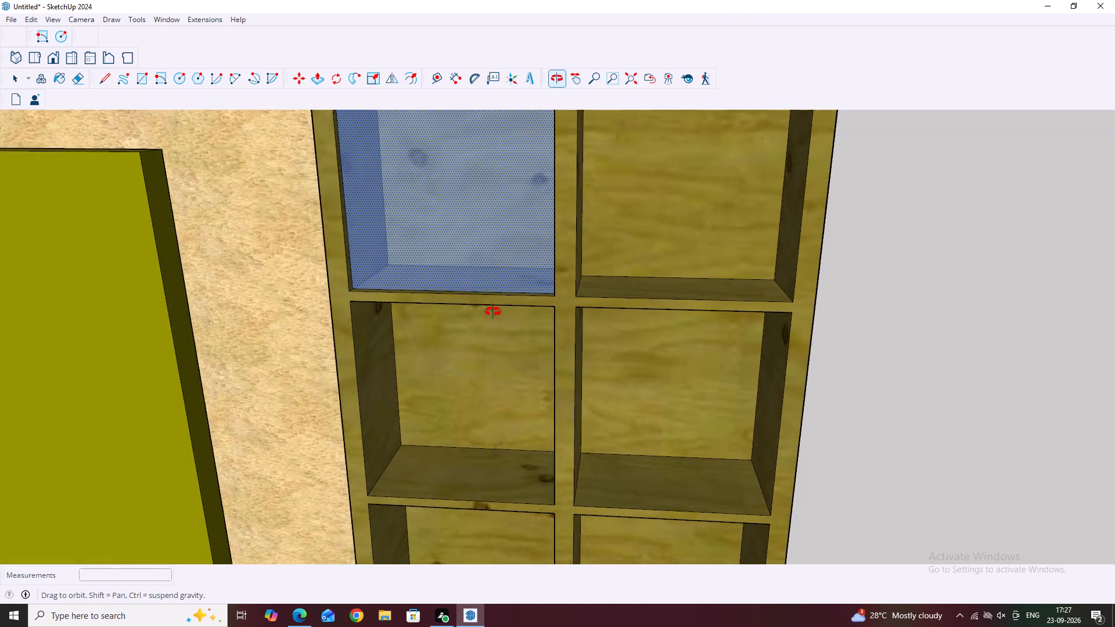
middle_drag(493, 312, 502, 323)
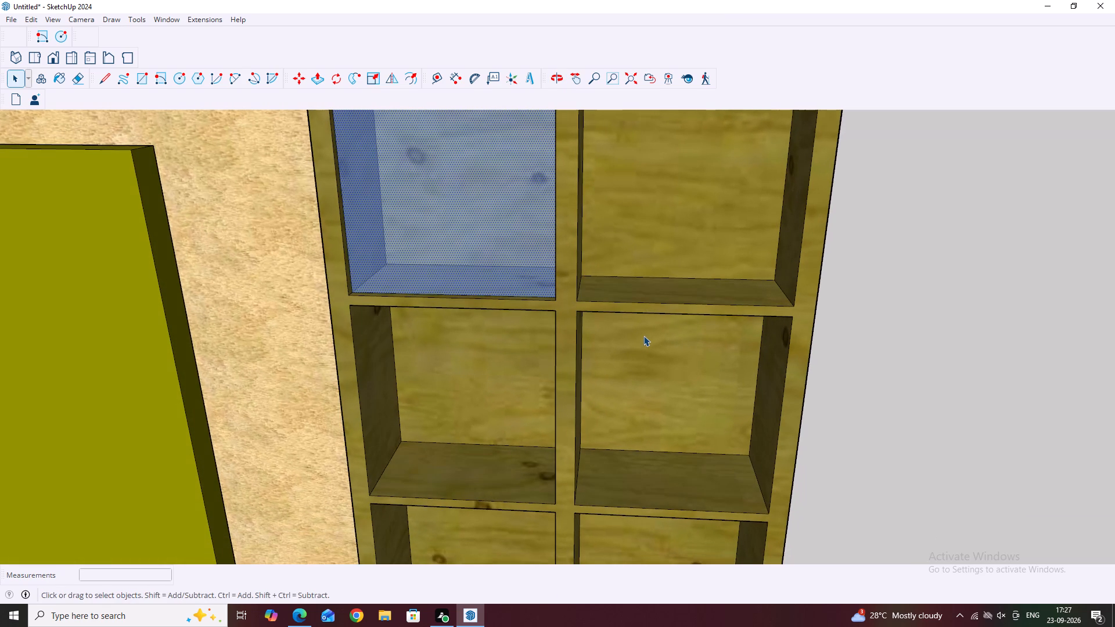
key(m)
scroll(369, 286, up, 4)
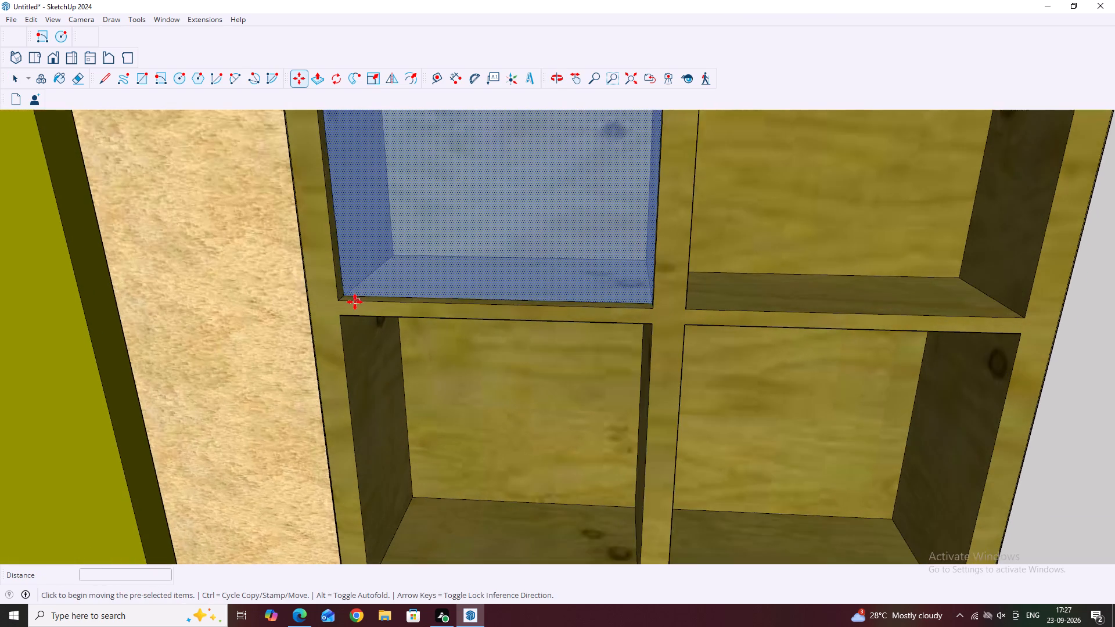
scroll(355, 302, up, 6)
click(337, 295)
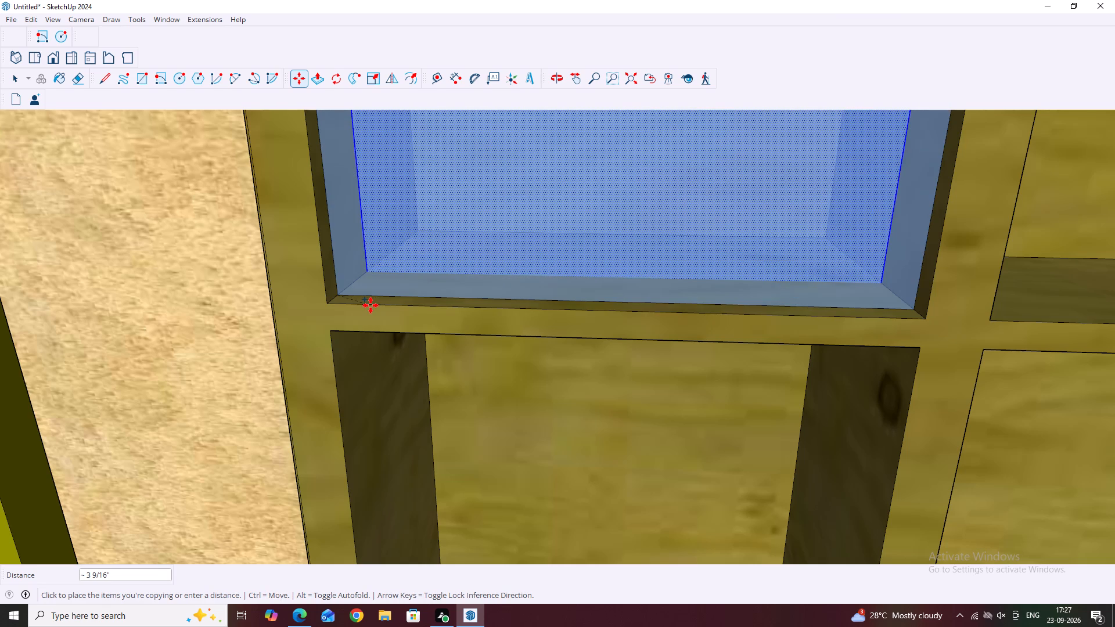
scroll(449, 301, down, 6)
scroll(756, 303, down, 3)
middle_drag(764, 301, 709, 303)
scroll(737, 308, up, 4)
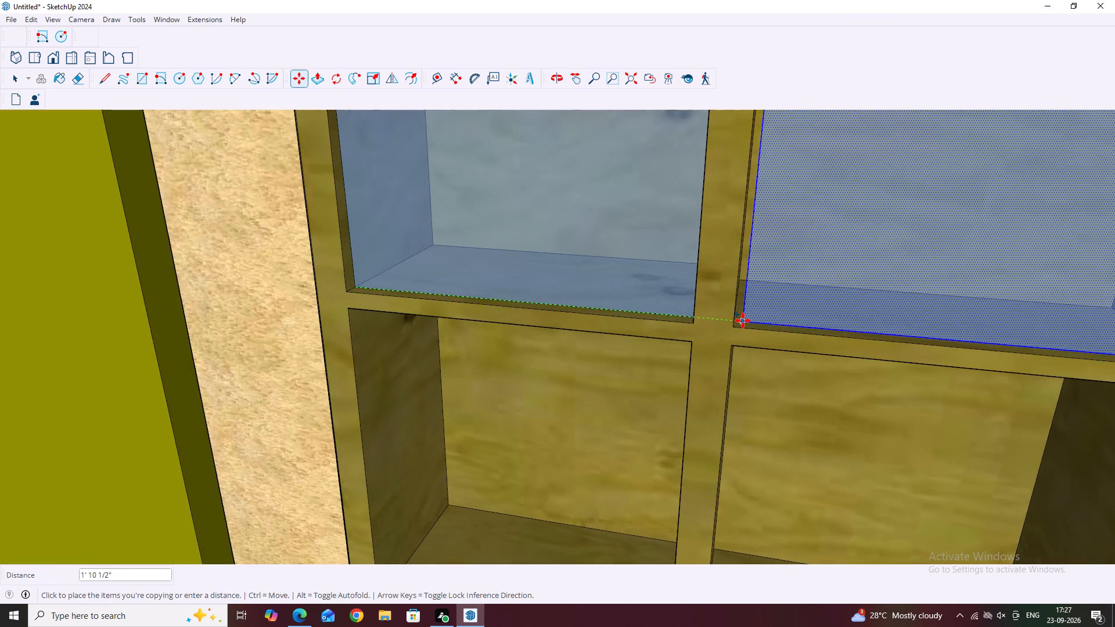
scroll(743, 320, up, 1)
middle_drag(742, 320, 704, 327)
scroll(717, 329, up, 2)
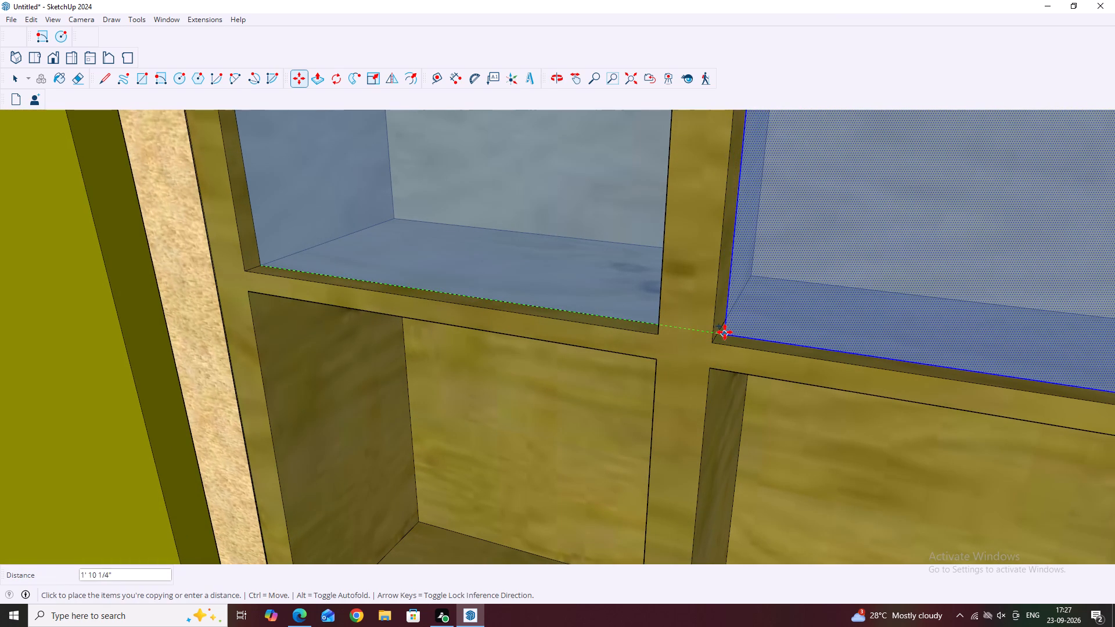
click(720, 334)
scroll(653, 323, down, 11)
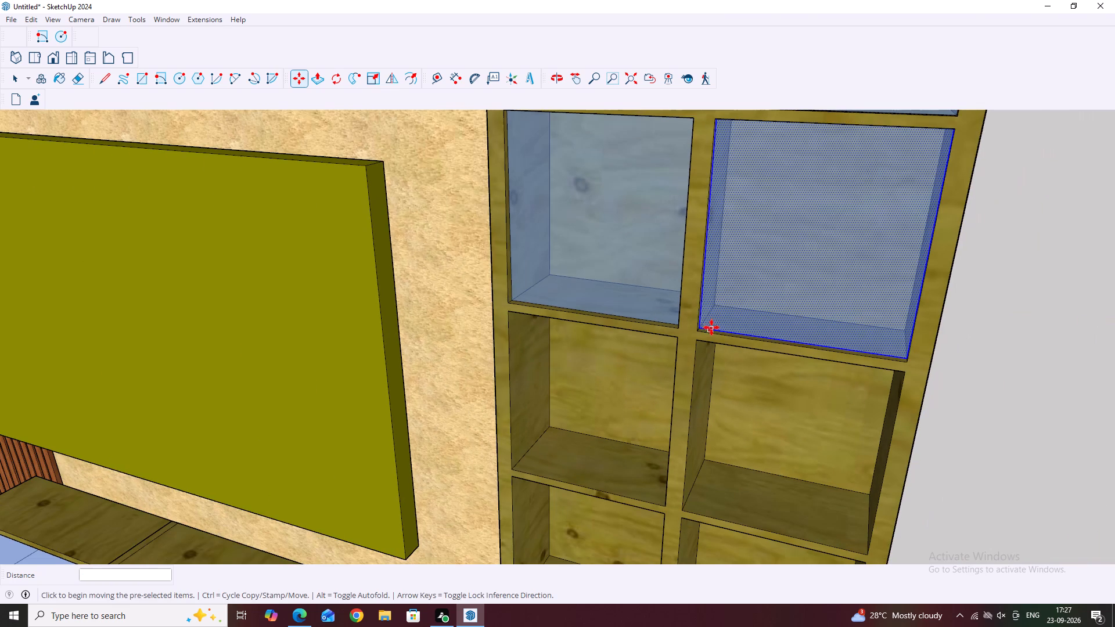
key(Escape)
Copy the outer column's second-row glass panel about 1' 10 3/8" down into the third-row compartment below it.
scroll(722, 325, down, 6)
scroll(809, 341, down, 5)
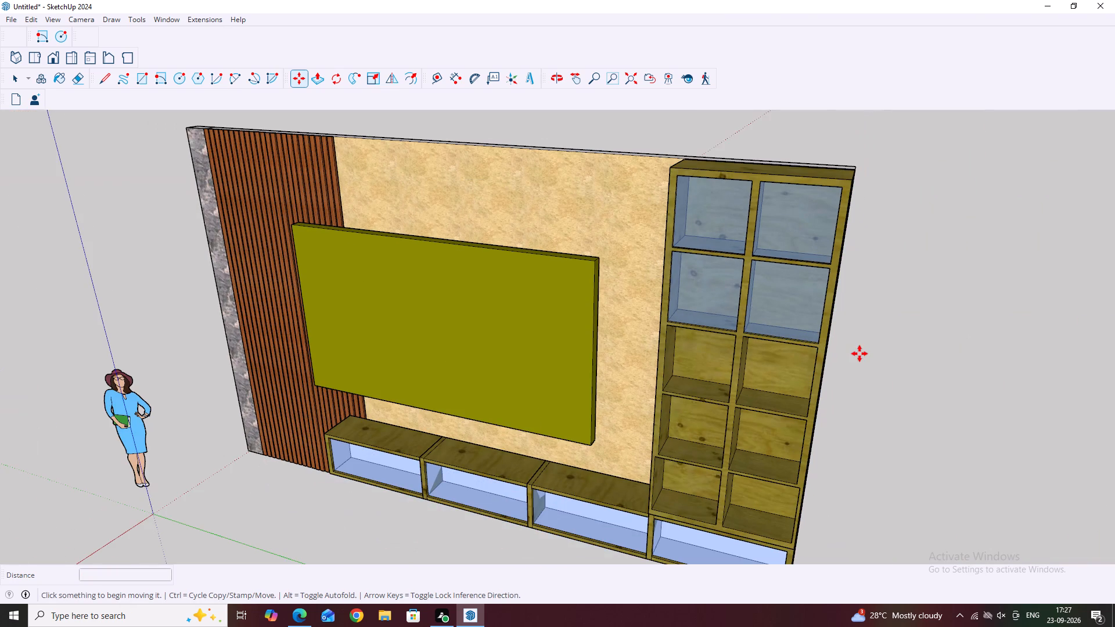
key(space)
middle_drag(838, 362, 914, 322)
scroll(799, 305, up, 3)
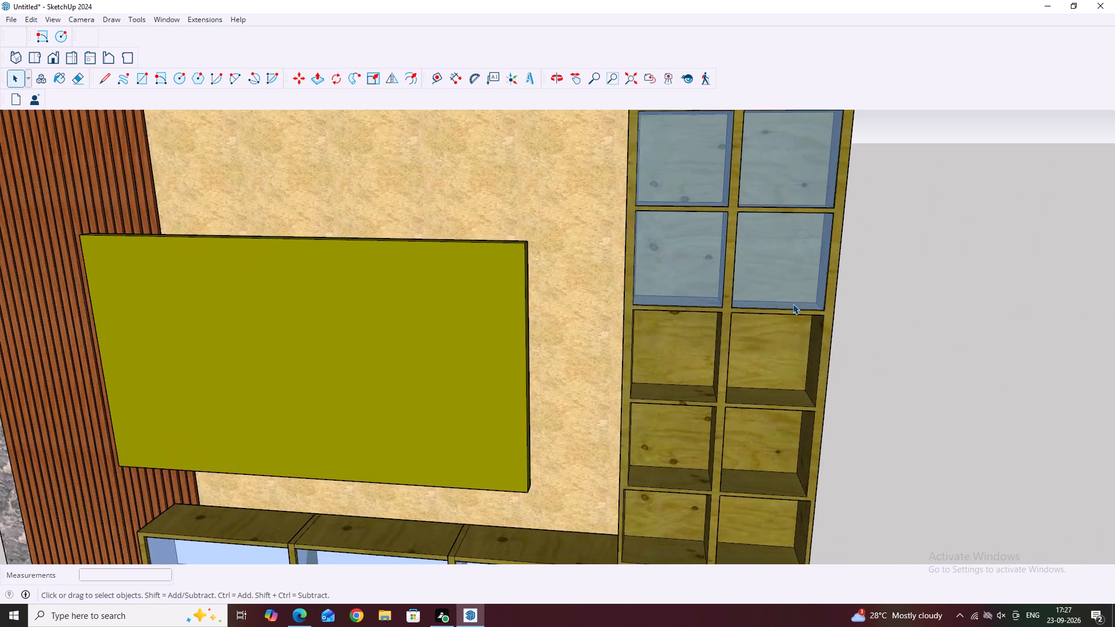
middle_drag(805, 320, 887, 315)
scroll(781, 289, up, 2)
middle_drag(779, 304, 785, 296)
click(779, 273)
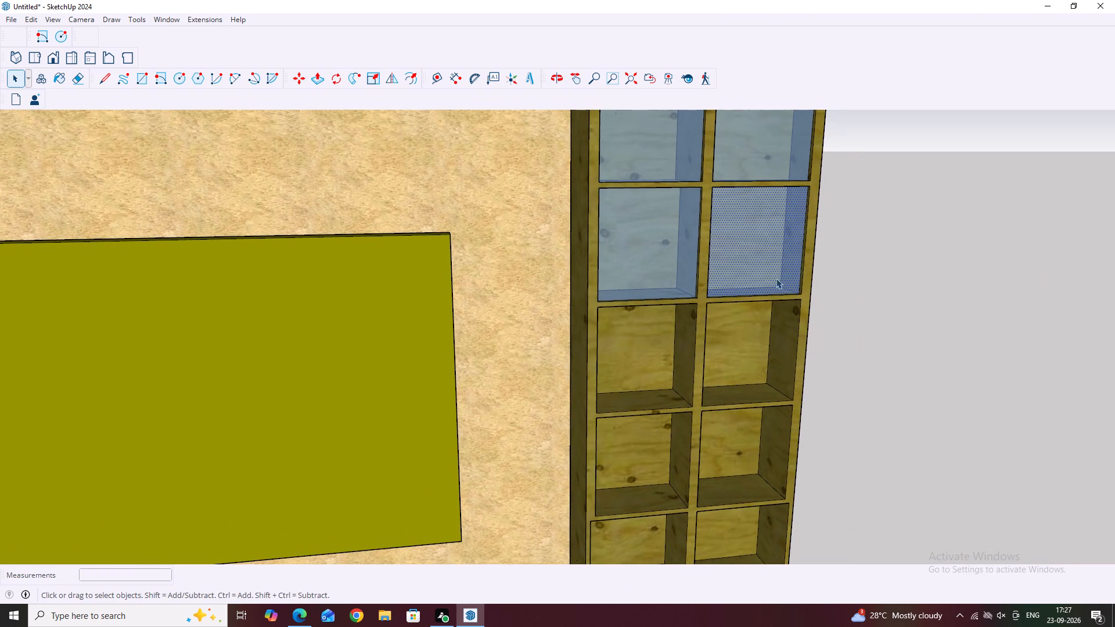
key(m)
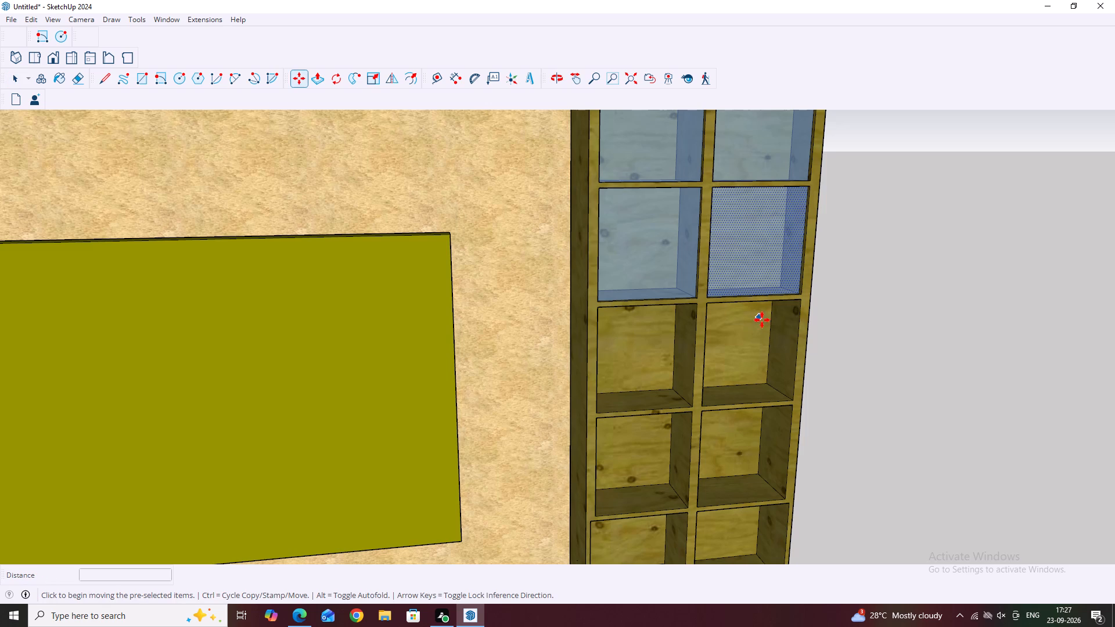
scroll(798, 276, up, 8)
click(801, 297)
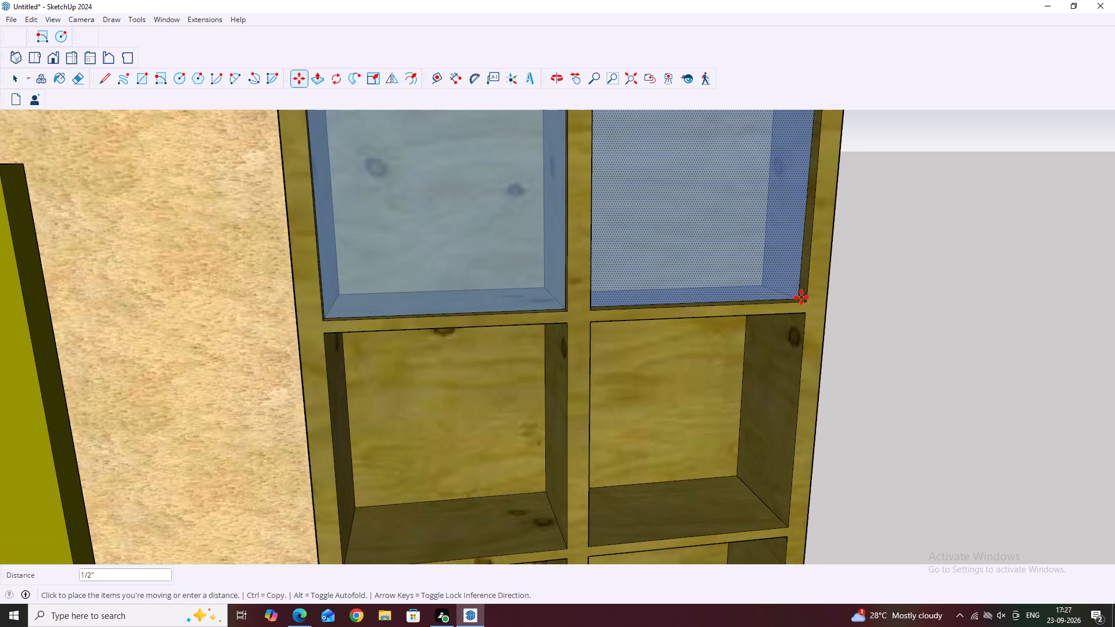
scroll(797, 304, down, 5)
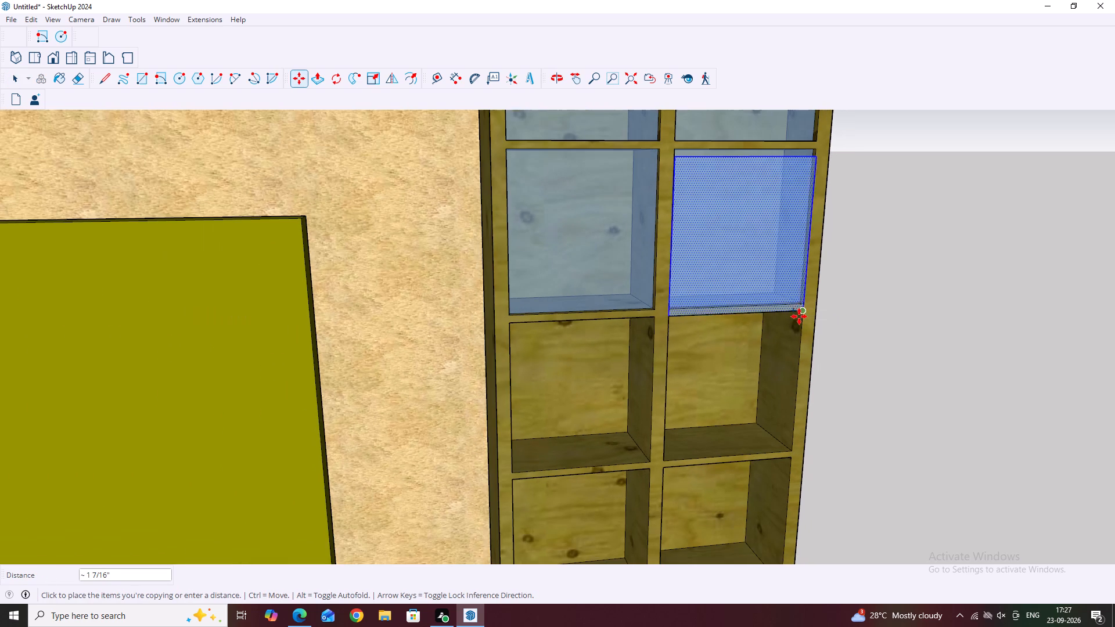
scroll(779, 417, up, 10)
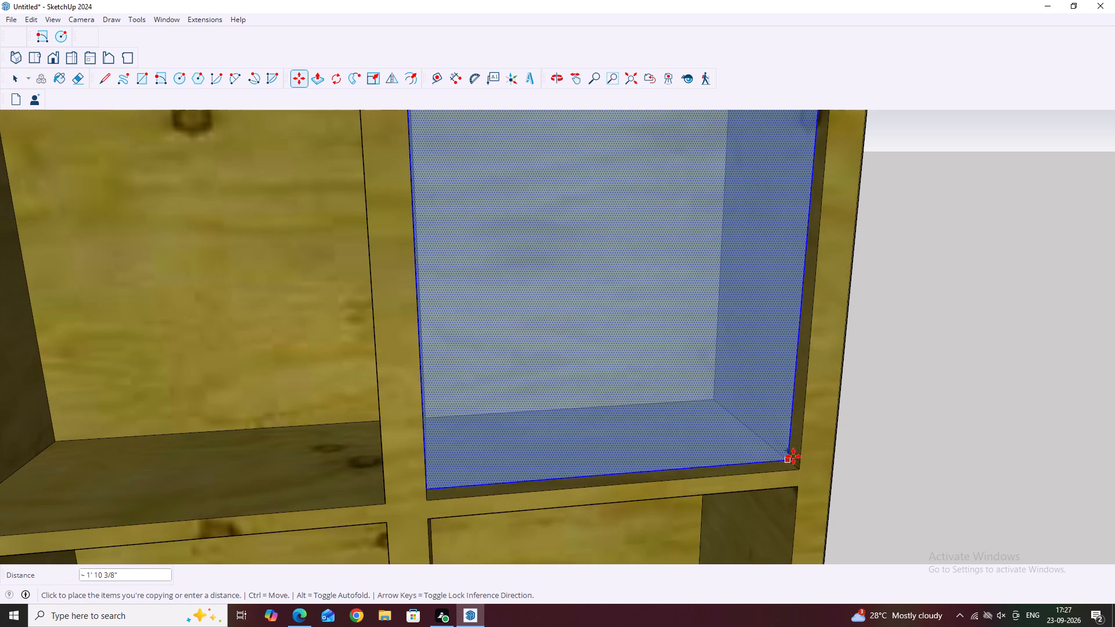
click(790, 462)
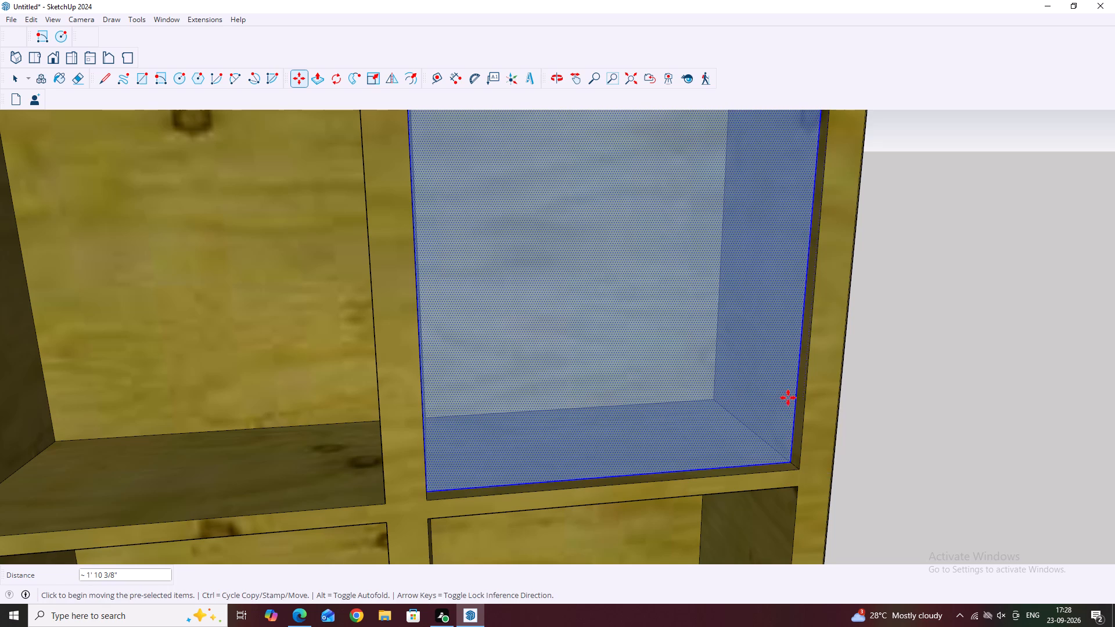
Copy the outer column's third-row glass panel about 1' 10" sideways into the inner column's third-row compartment.
key(space)
scroll(772, 381, down, 6)
click(883, 405)
middle_drag(922, 388, 848, 354)
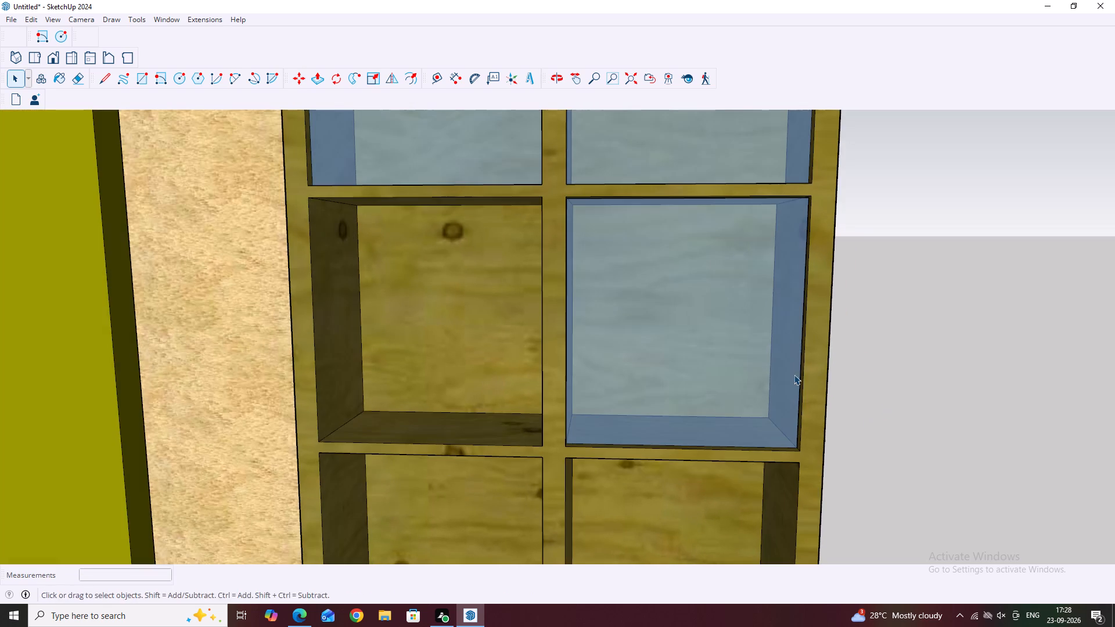
middle_drag(765, 421, 640, 522)
click(635, 452)
middle_drag(663, 459, 749, 421)
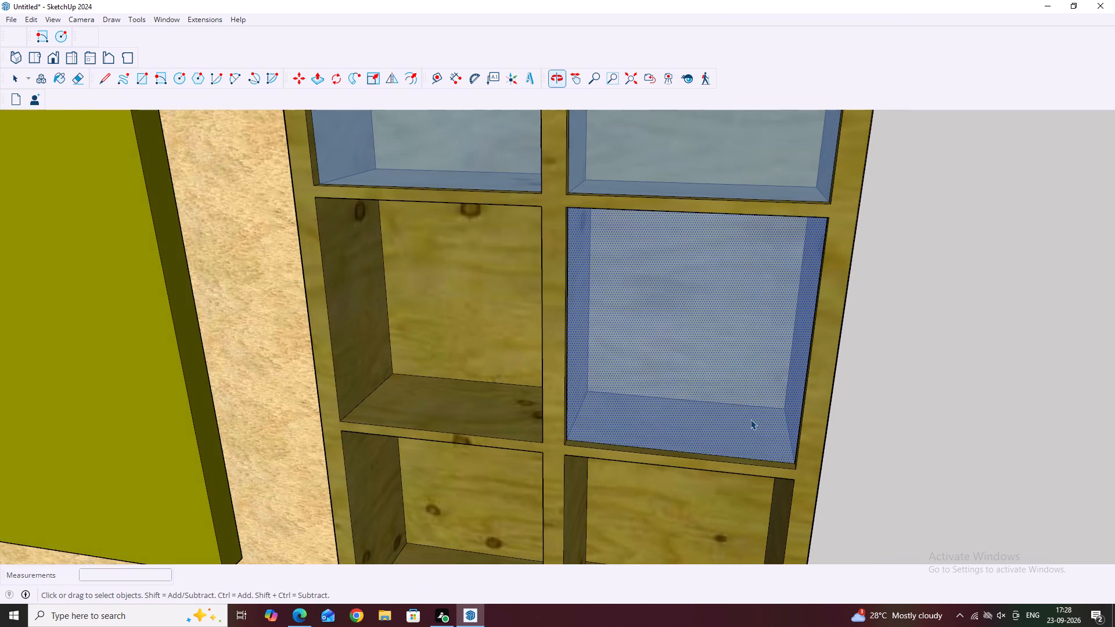
key(m)
scroll(597, 435, up, 3)
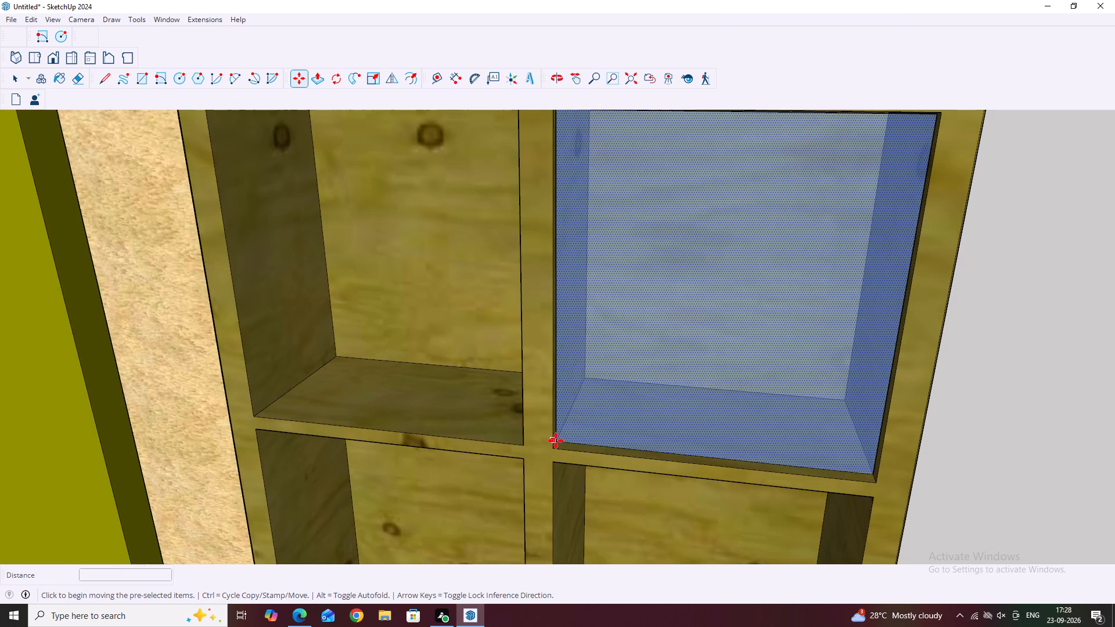
click(559, 440)
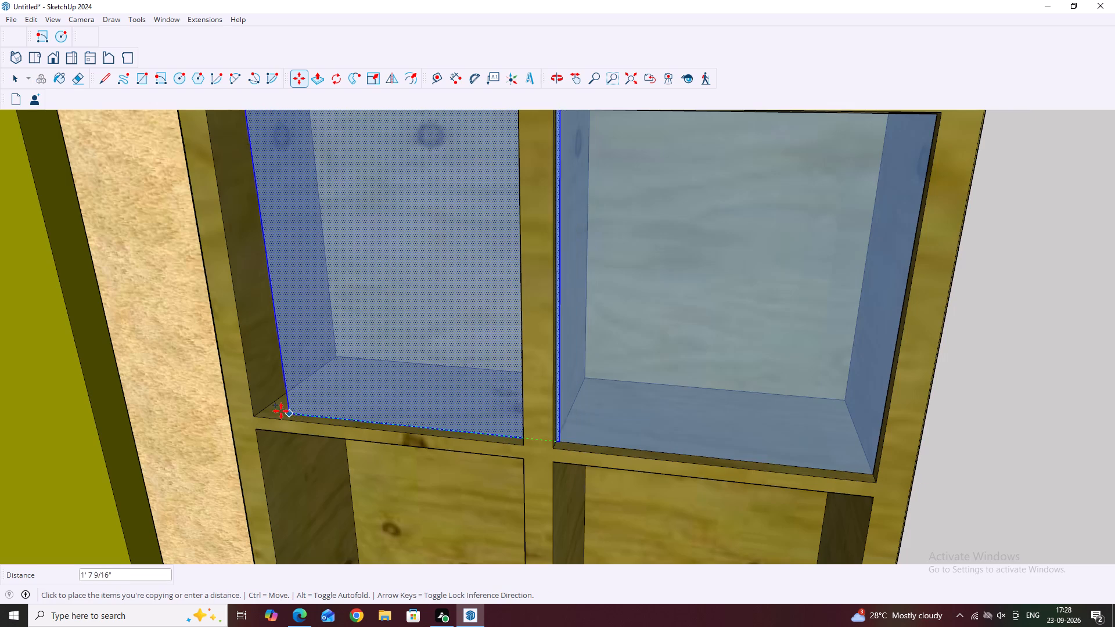
scroll(262, 408, up, 3)
click(262, 408)
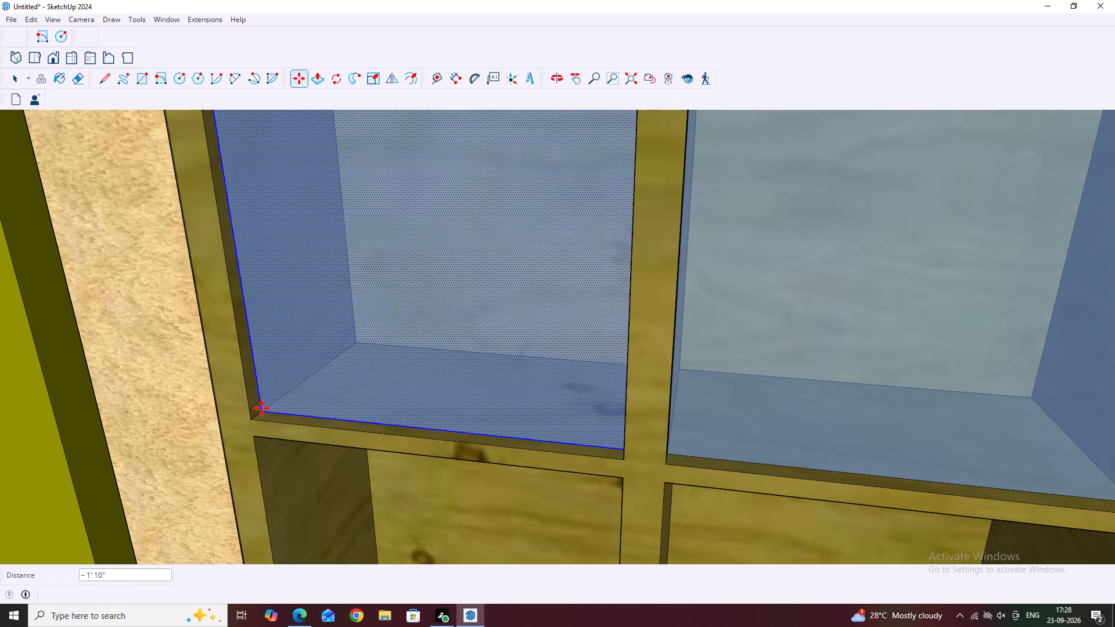
key(Escape)
scroll(434, 387, down, 5)
key(space)
scroll(657, 327, down, 5)
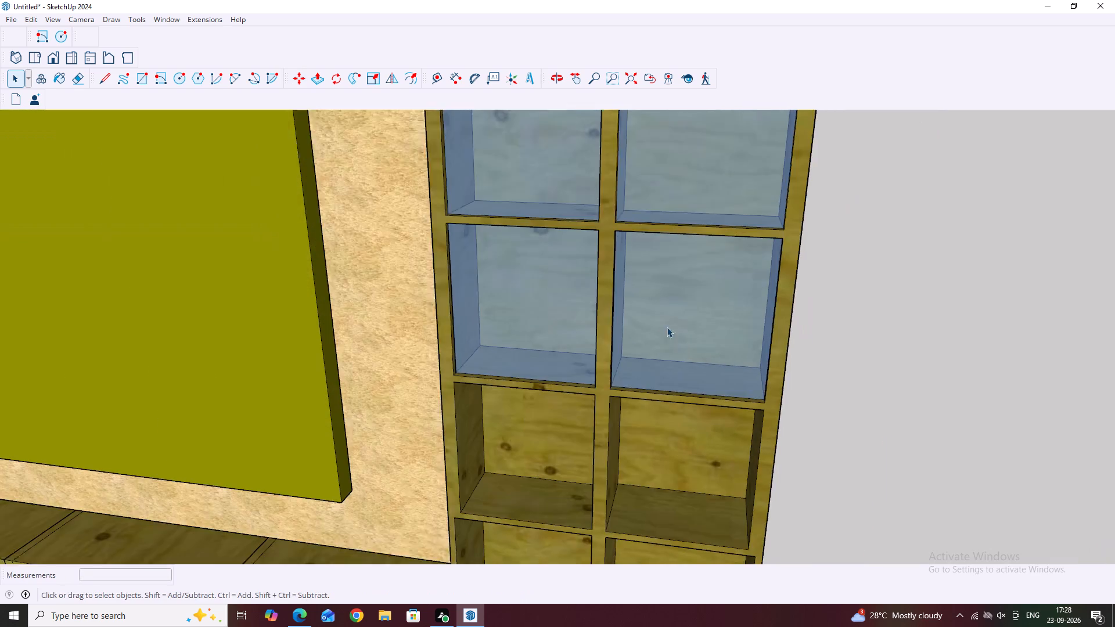
Copy the inner column's third-row glass panel about 1' 10 3/8" down into the fourth-row compartment below it.
scroll(667, 327, down, 8)
middle_drag(771, 416, 864, 313)
click(597, 318)
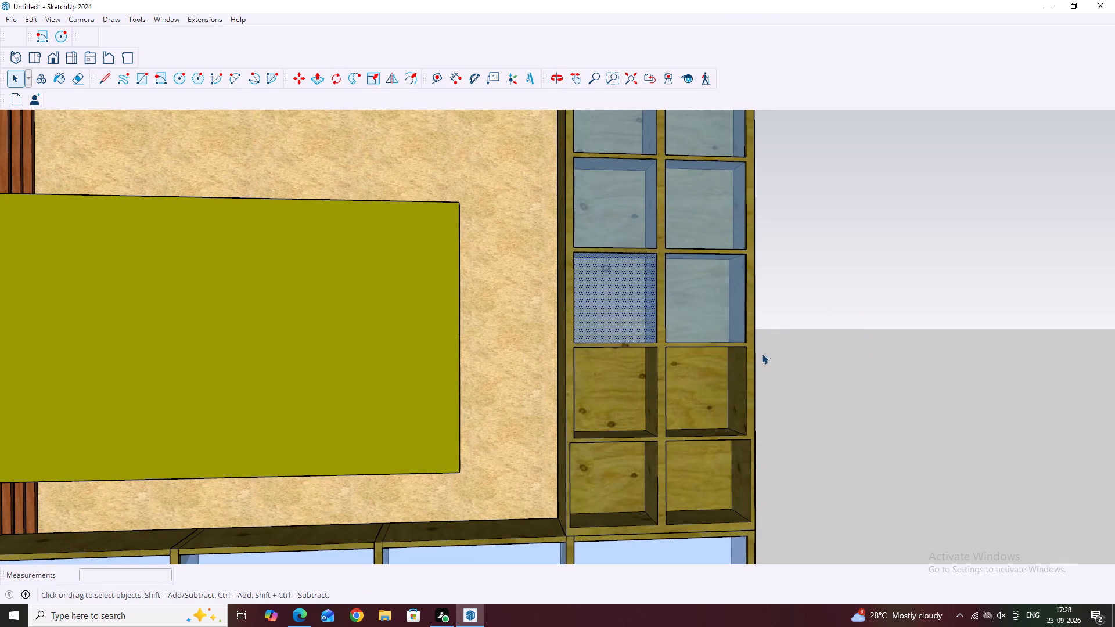
middle_drag(775, 356, 715, 323)
key(m)
scroll(648, 338, up, 9)
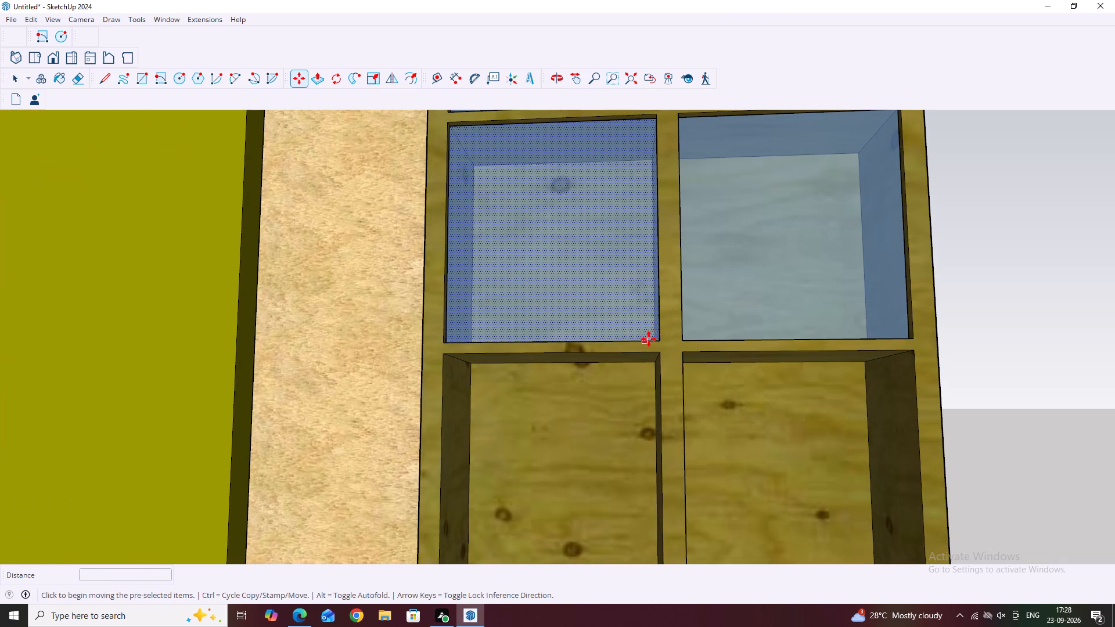
click(658, 337)
scroll(655, 348, down, 3)
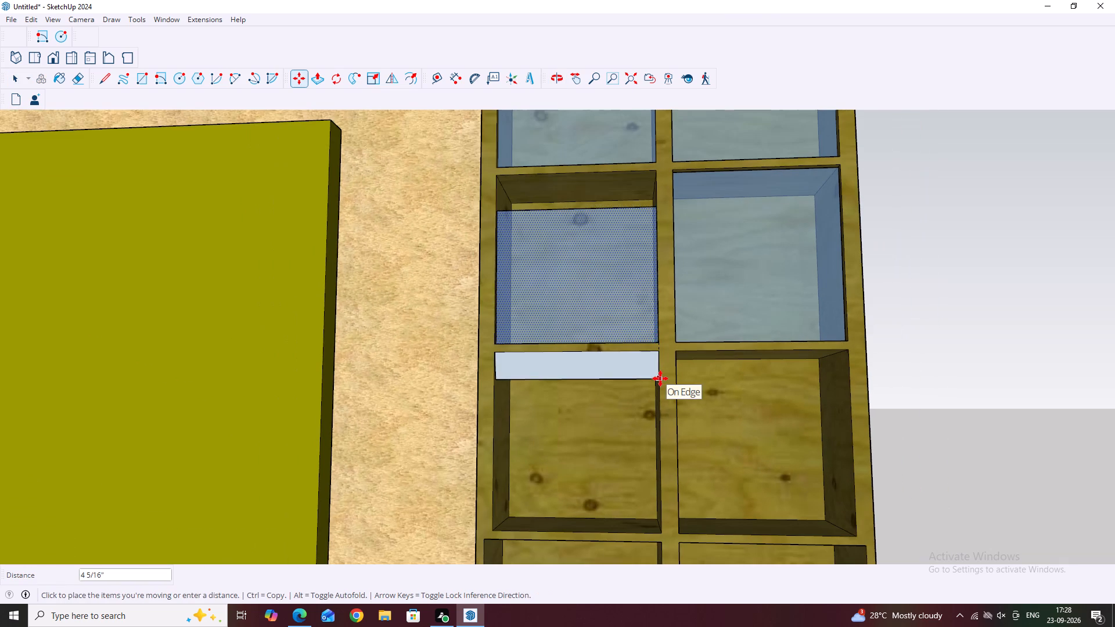
scroll(653, 402, down, 4)
scroll(649, 487, up, 2)
middle_drag(646, 485, 674, 538)
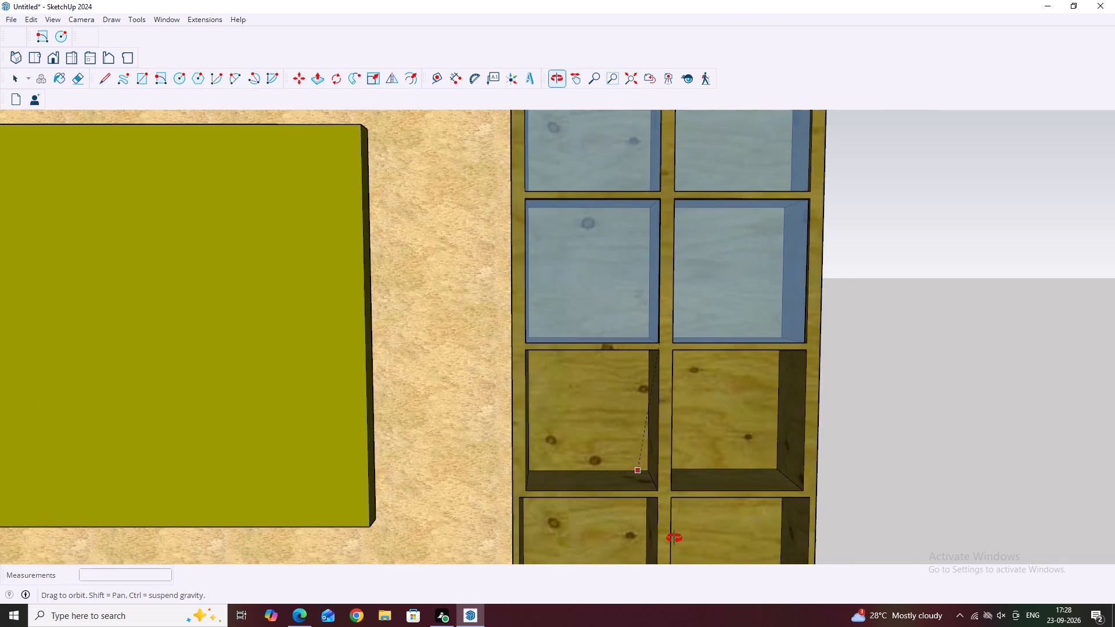
middle_drag(674, 538, 675, 538)
scroll(659, 495, up, 10)
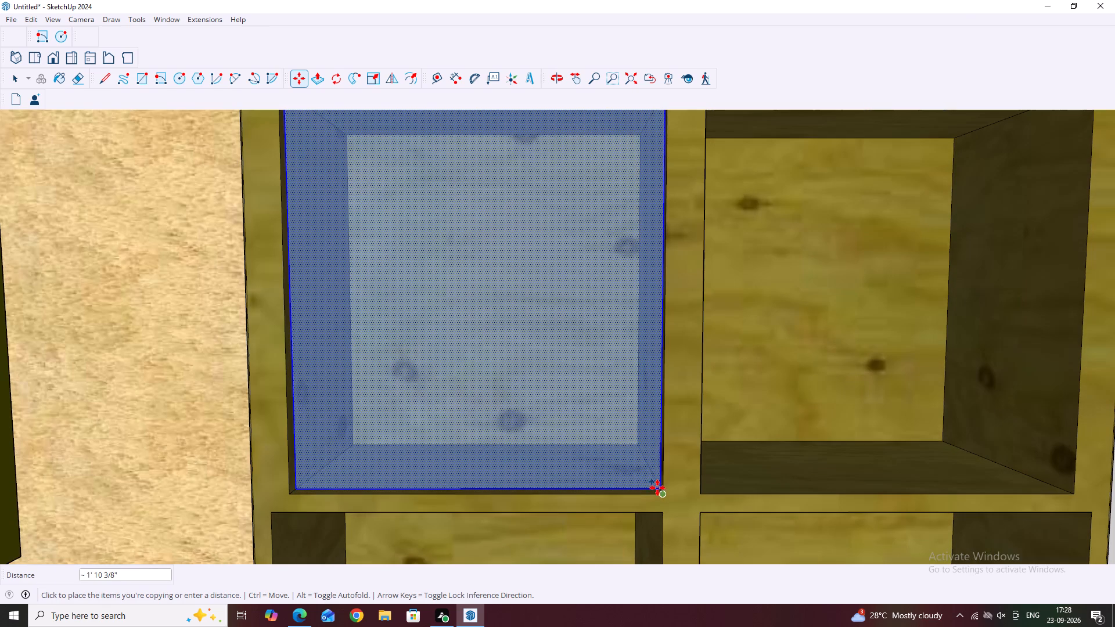
click(665, 493)
key(Escape)
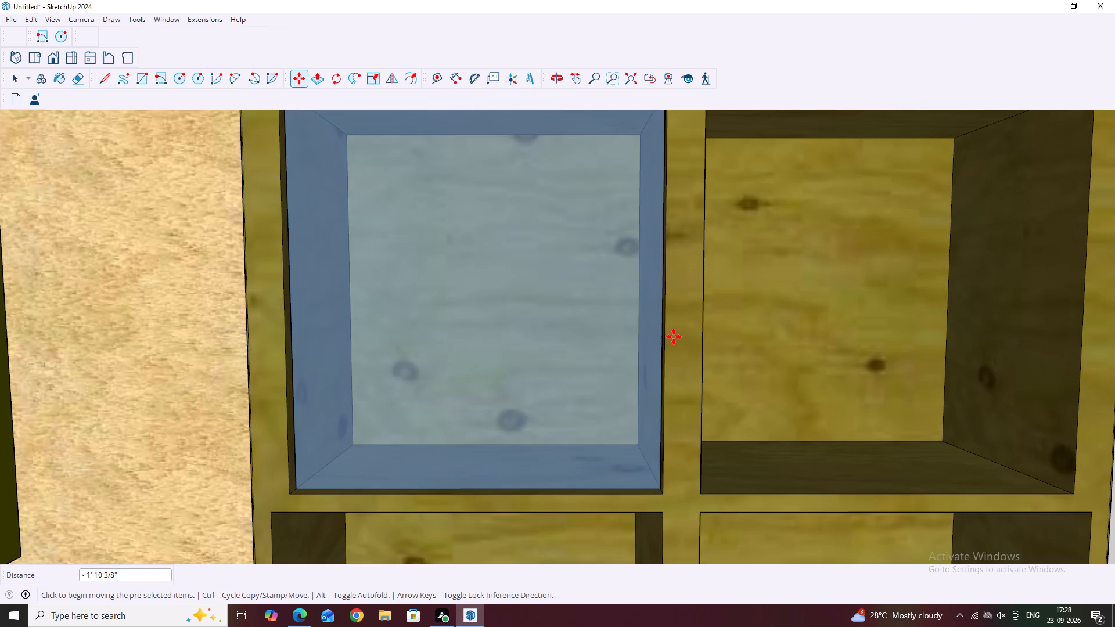
scroll(670, 334, down, 7)
key(space)
Copy the inner column's fourth-row glass panel about 1' 10" sideways into the outer column's fourth-row compartment.
middle_drag(486, 232, 289, 360)
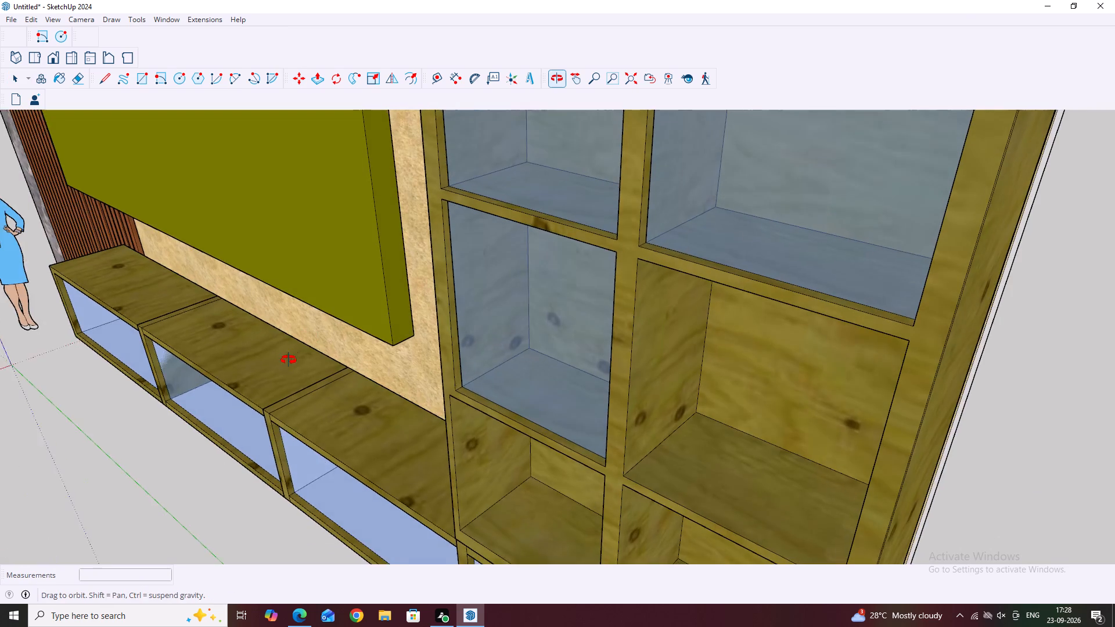
middle_drag(289, 360, 290, 368)
scroll(505, 398, down, 5)
middle_drag(553, 440, 722, 398)
click(559, 359)
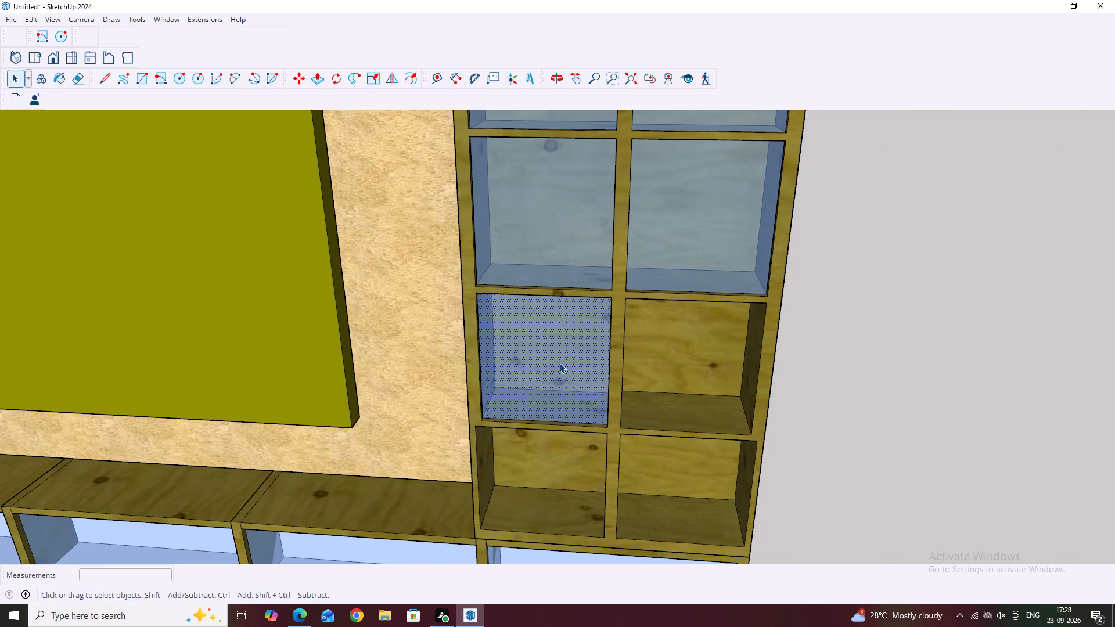
key(m)
scroll(484, 421, up, 4)
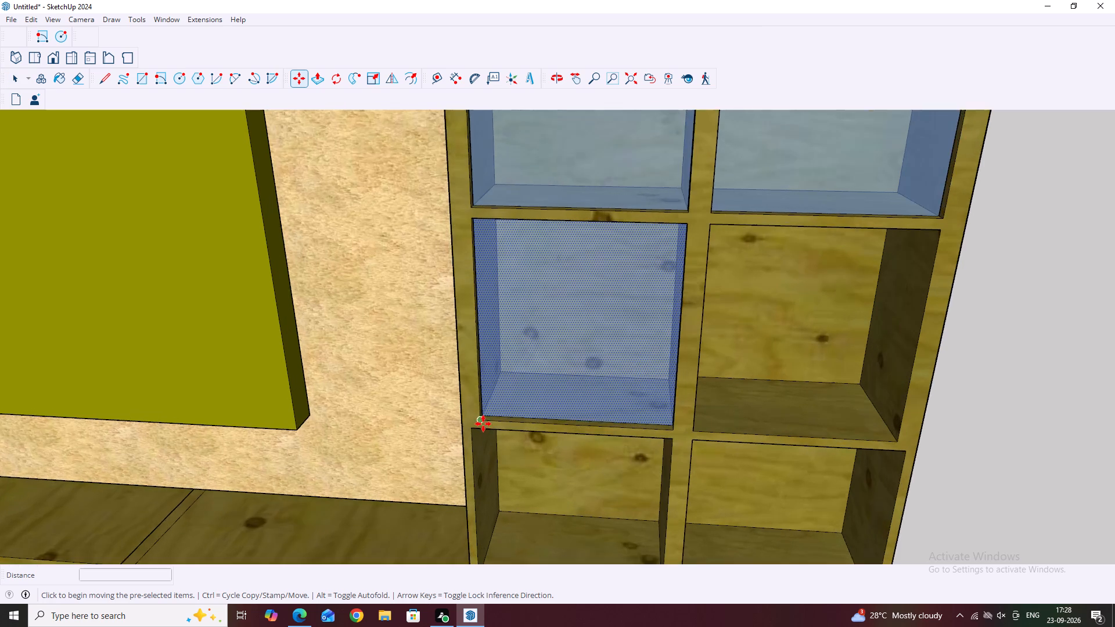
scroll(483, 424, up, 3)
click(479, 418)
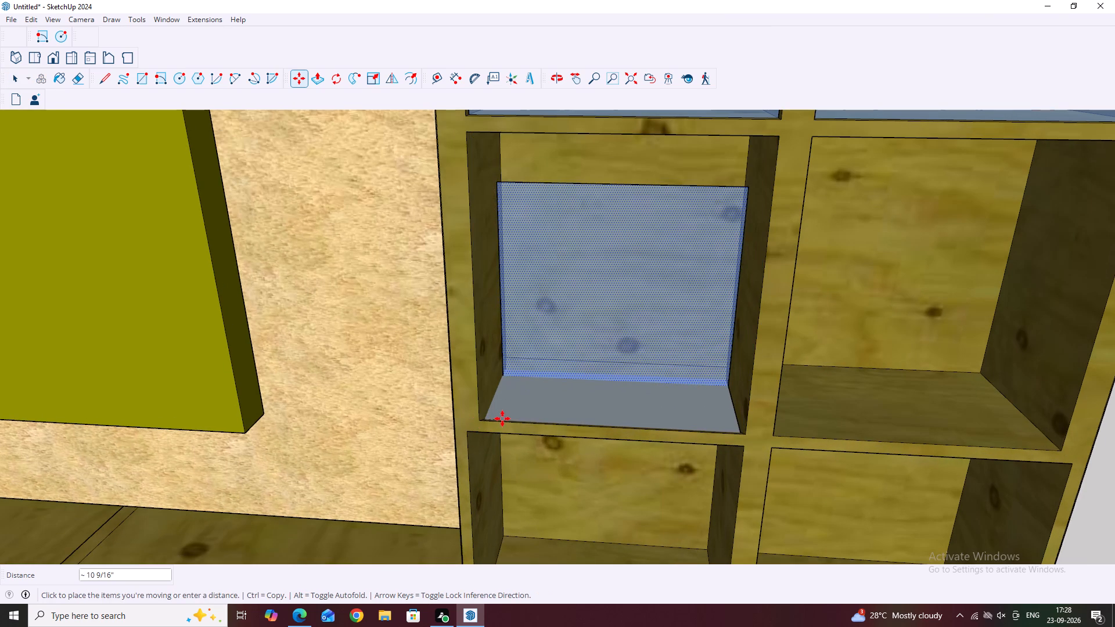
click(775, 433)
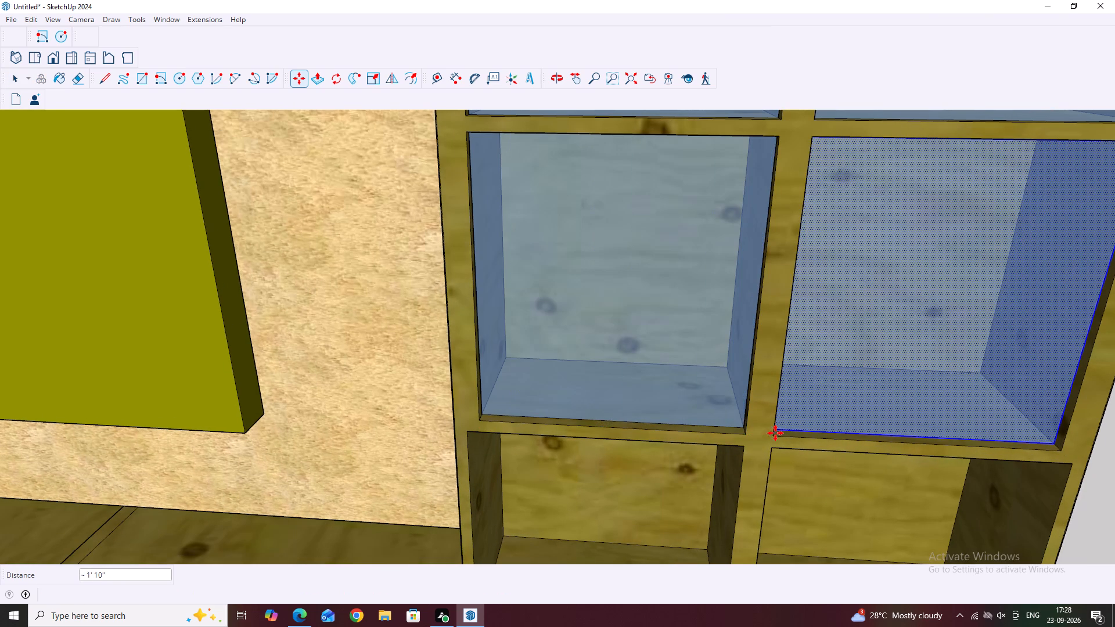
key(Escape)
scroll(484, 359, down, 6)
key(space)
scroll(817, 397, down, 4)
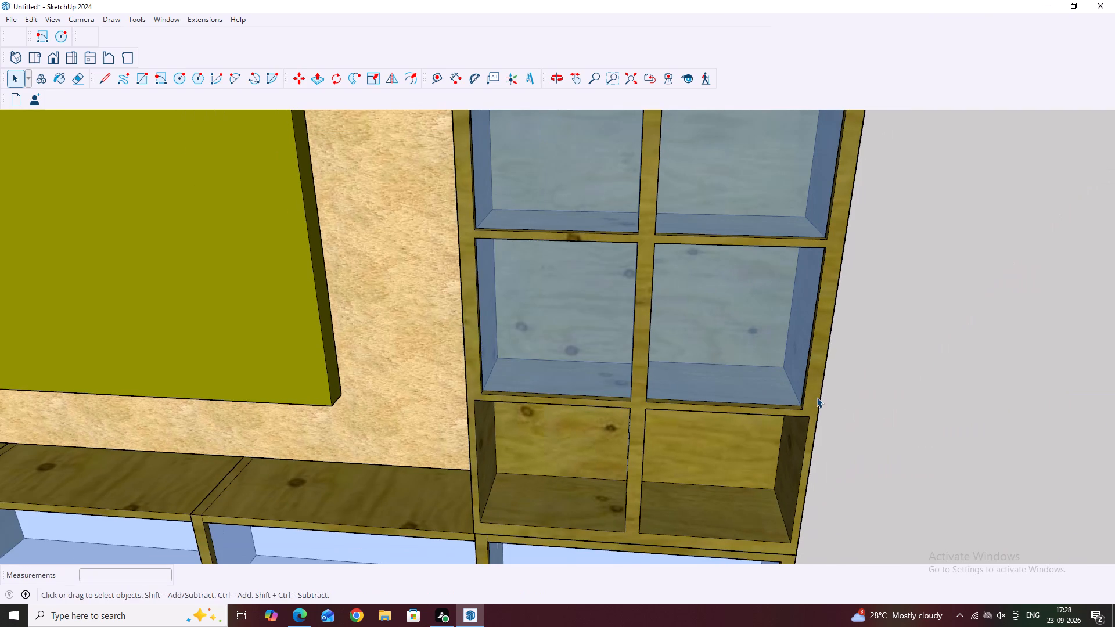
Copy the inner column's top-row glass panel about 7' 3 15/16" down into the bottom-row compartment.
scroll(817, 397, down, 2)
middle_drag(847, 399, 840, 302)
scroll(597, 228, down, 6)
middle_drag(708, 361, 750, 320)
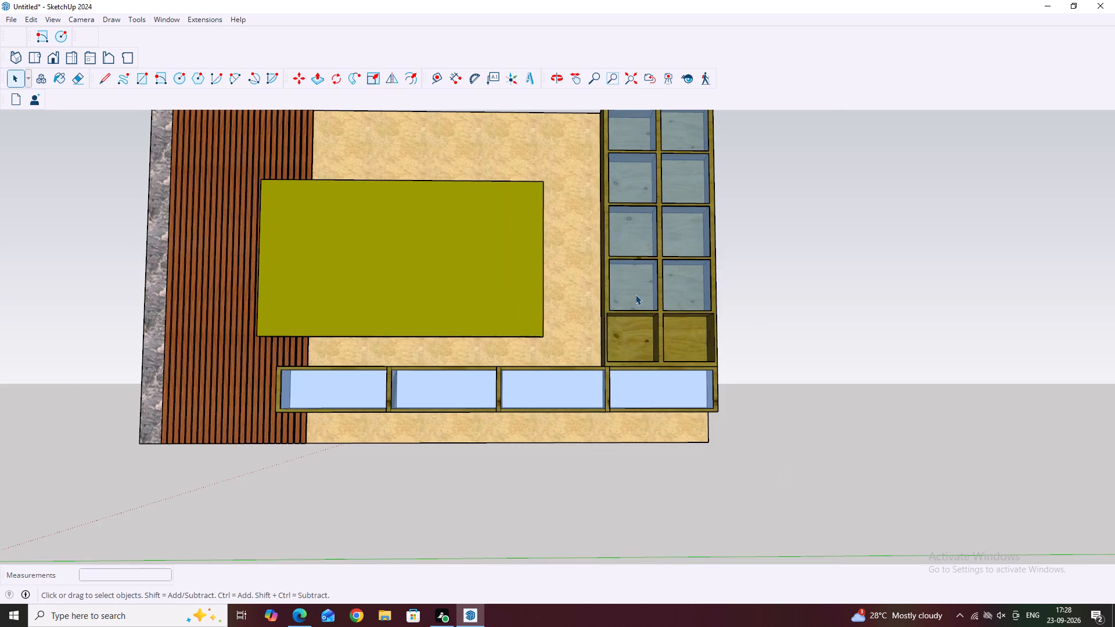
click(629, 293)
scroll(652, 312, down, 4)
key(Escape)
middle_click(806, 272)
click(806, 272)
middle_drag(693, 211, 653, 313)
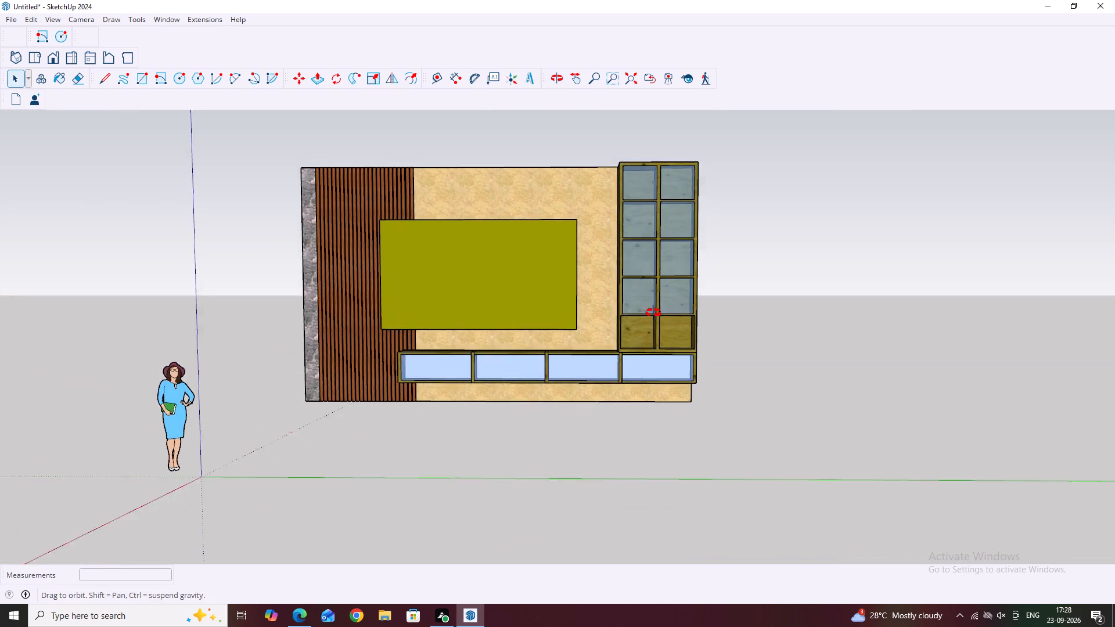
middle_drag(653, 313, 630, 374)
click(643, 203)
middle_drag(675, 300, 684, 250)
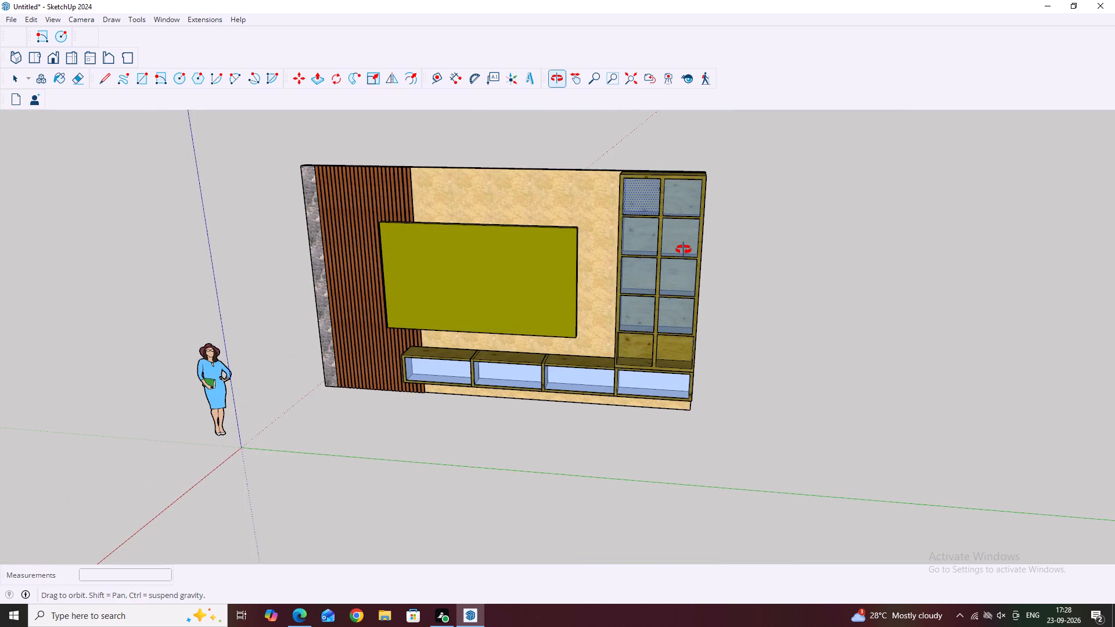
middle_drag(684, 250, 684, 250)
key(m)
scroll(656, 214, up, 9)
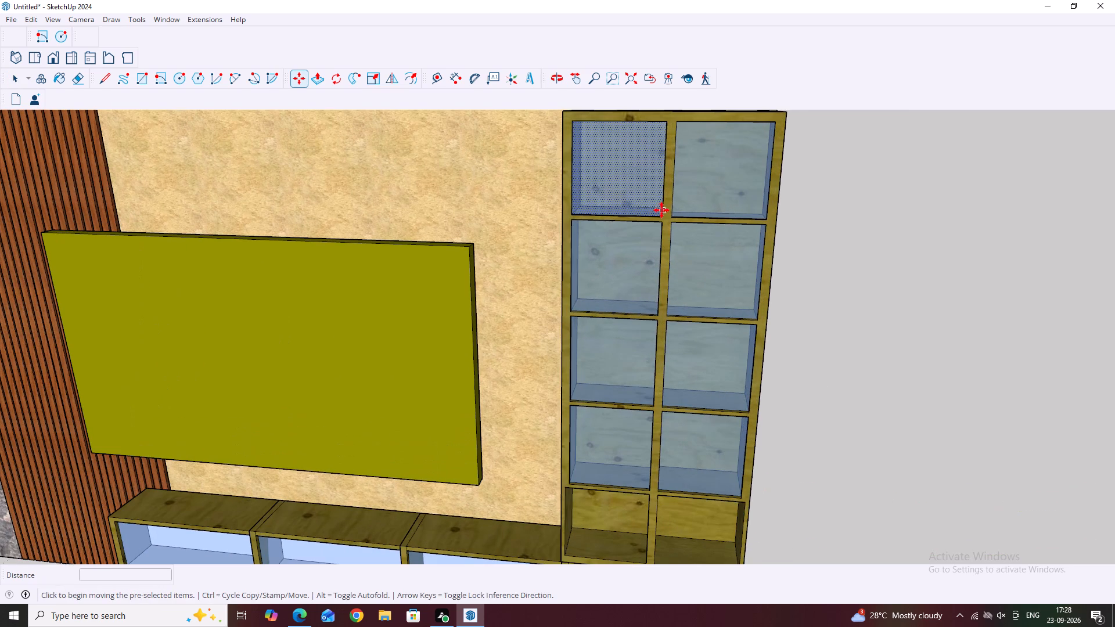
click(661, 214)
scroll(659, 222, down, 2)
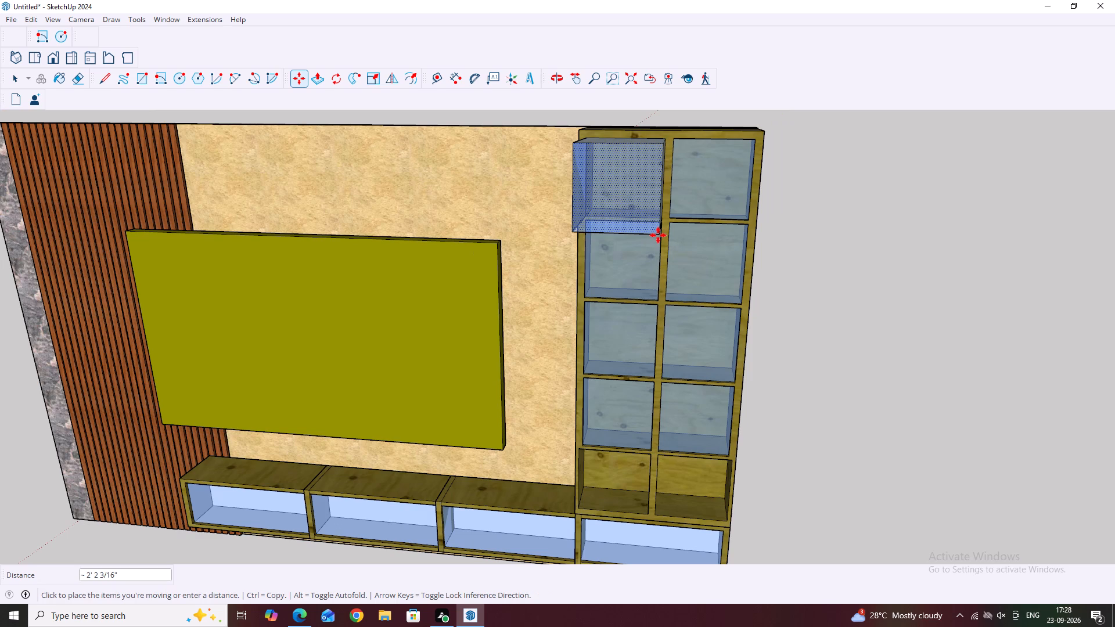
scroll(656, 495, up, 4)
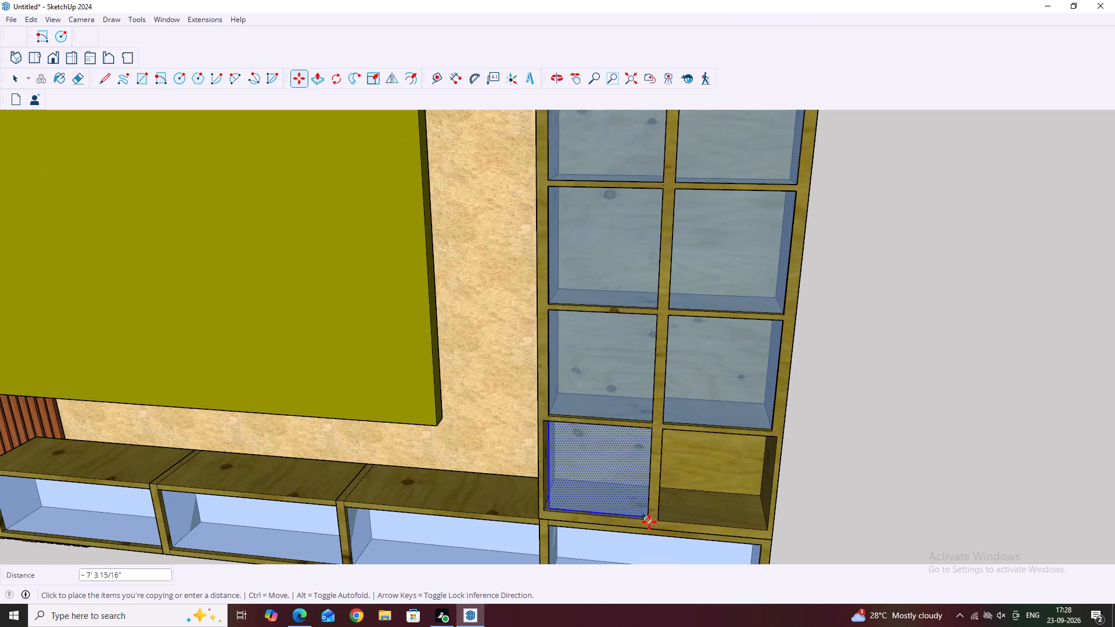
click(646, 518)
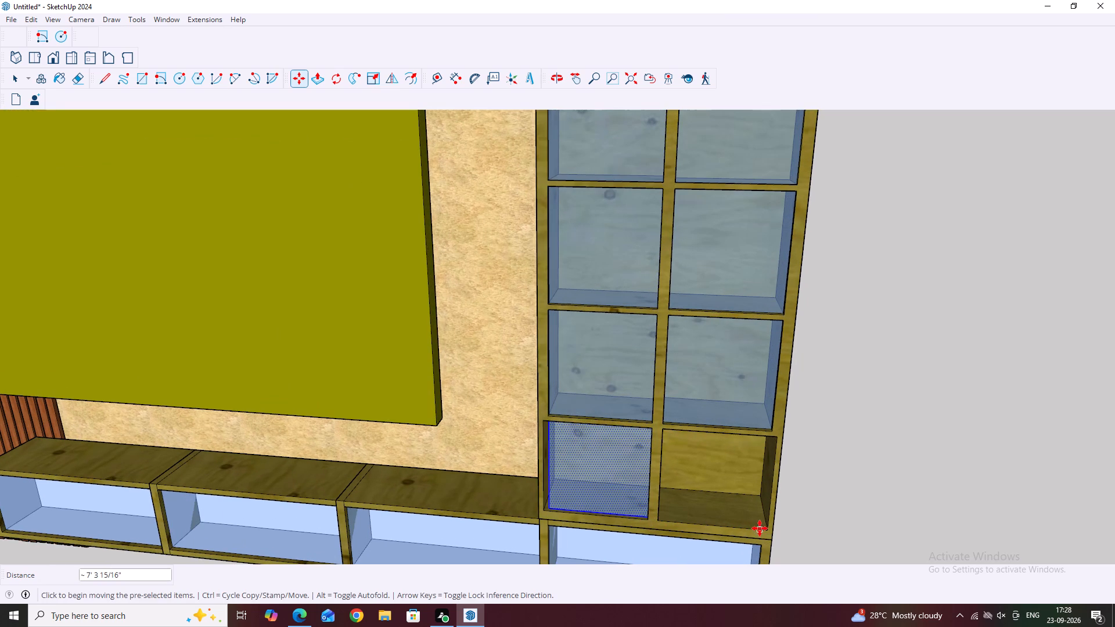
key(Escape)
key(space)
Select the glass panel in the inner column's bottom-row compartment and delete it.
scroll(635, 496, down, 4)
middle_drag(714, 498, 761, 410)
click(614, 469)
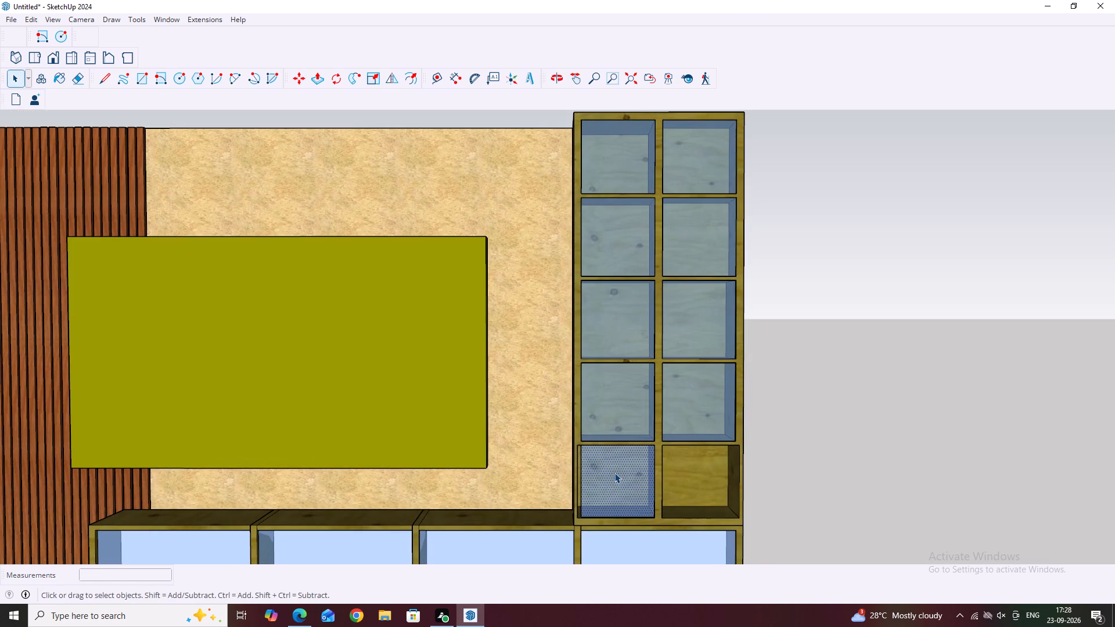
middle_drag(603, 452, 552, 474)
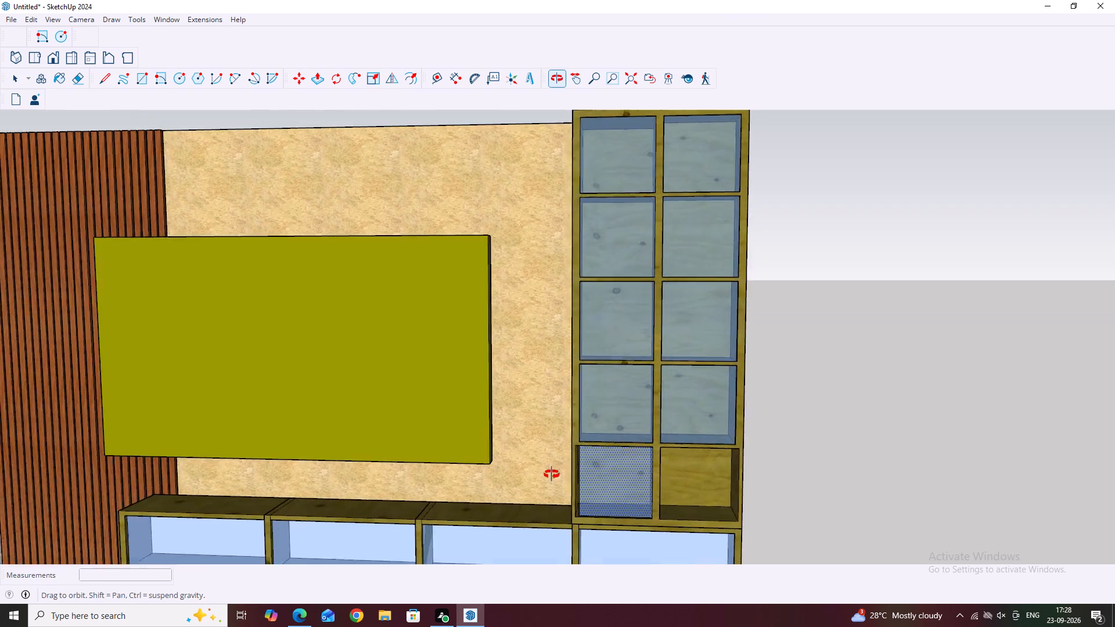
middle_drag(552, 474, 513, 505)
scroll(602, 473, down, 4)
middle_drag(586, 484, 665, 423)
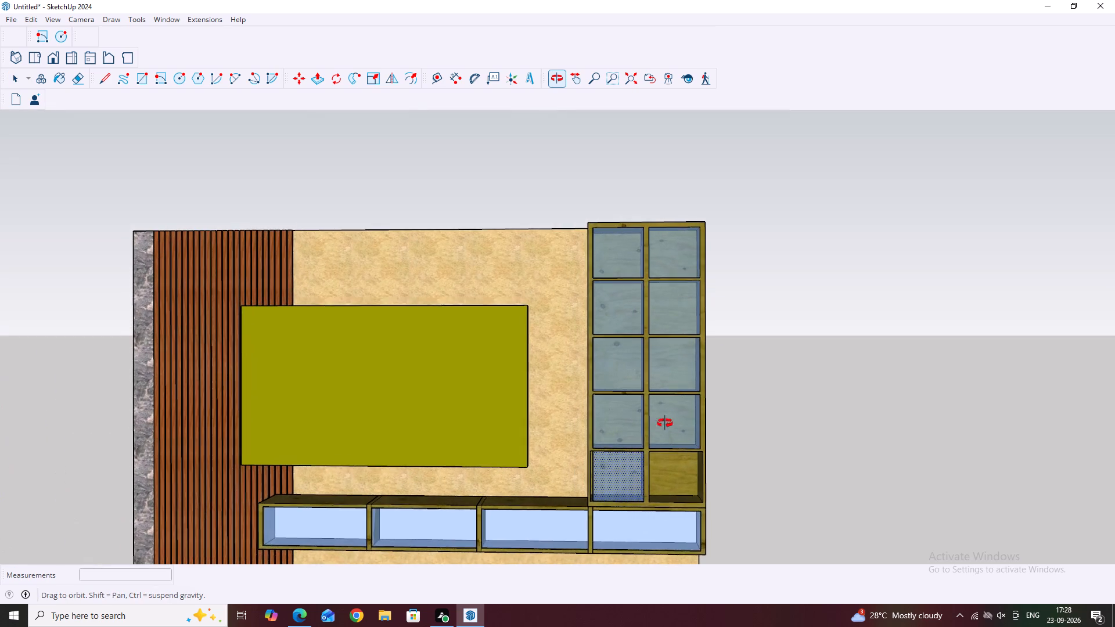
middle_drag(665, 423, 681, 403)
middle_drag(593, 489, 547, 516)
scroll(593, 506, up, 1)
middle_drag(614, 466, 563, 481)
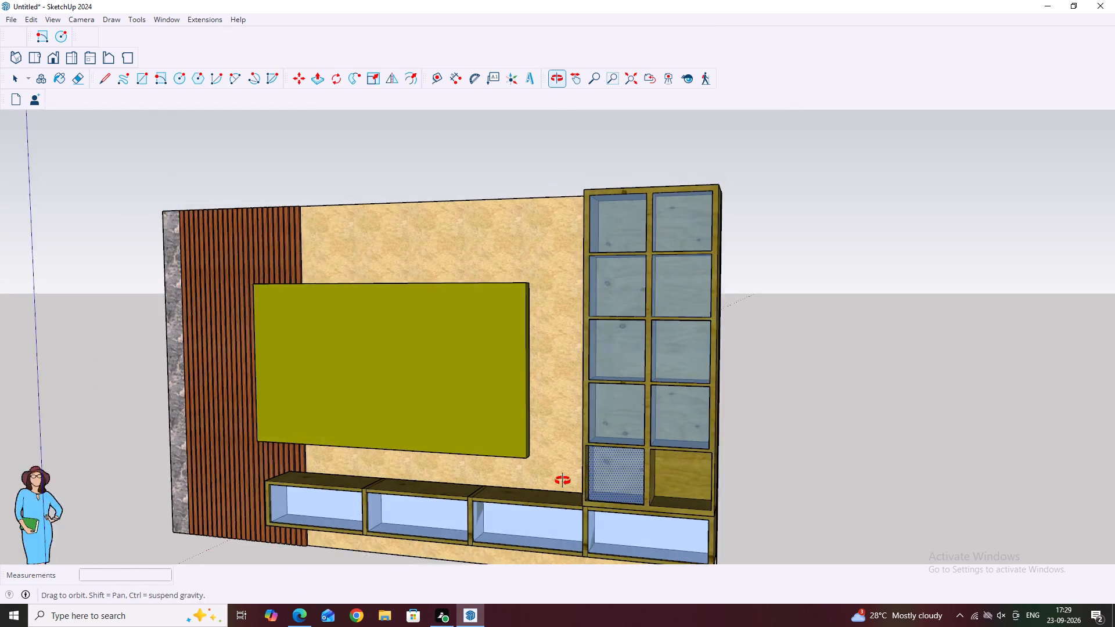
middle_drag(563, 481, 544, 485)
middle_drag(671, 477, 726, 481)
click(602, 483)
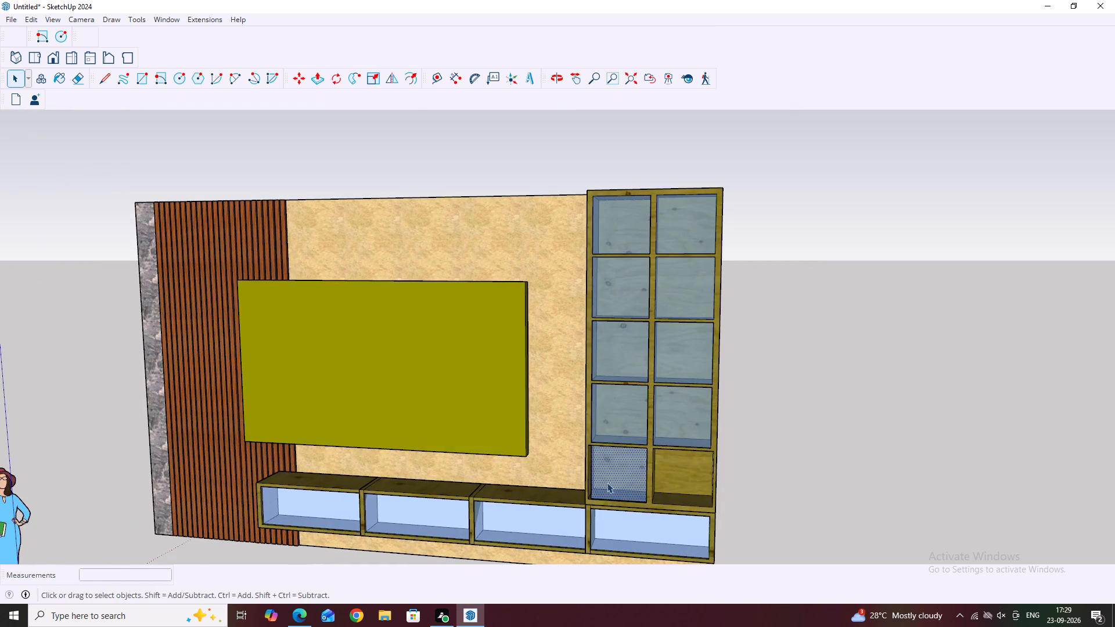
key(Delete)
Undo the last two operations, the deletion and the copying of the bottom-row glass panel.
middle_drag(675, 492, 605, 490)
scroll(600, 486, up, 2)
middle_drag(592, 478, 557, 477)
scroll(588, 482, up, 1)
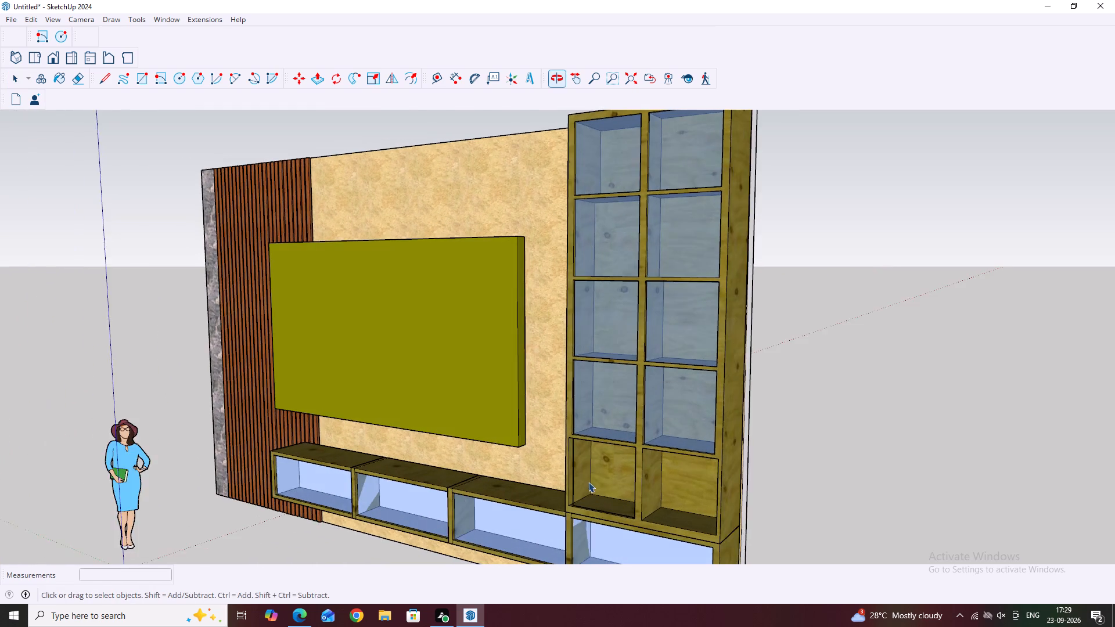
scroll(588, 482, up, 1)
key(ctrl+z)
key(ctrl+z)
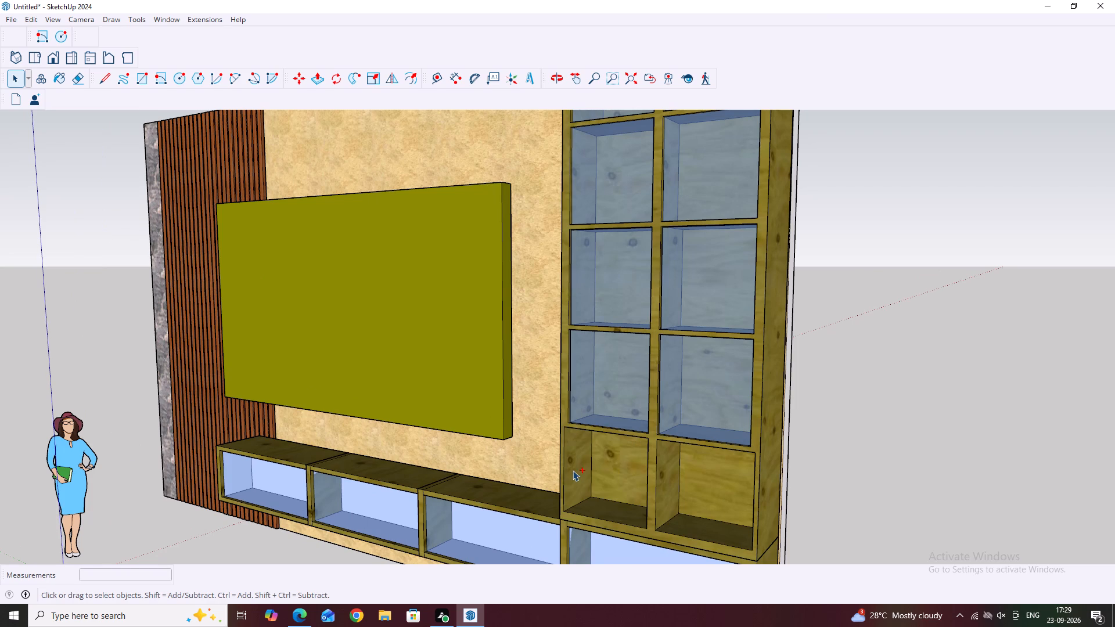
Push/Pull the TV-side wall face inside the inner column's bottom compartment by the previously used distance, lining it up with the compartments above.
click(572, 470)
key(p)
double_click(579, 466)
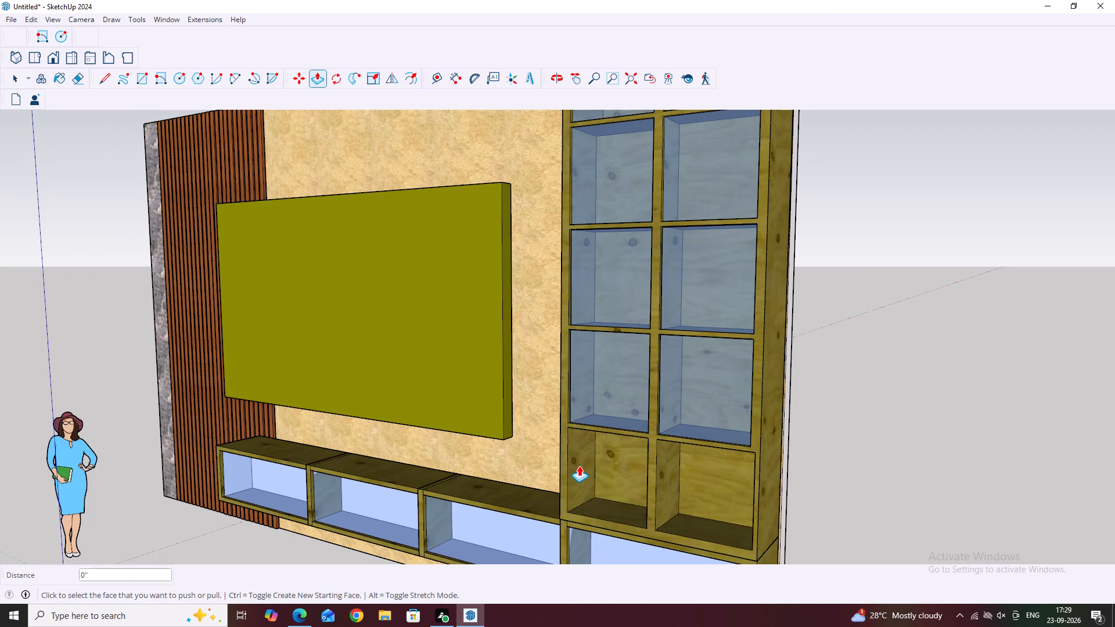
middle_drag(587, 485, 790, 430)
Push/Pull the outer side wall face inside the outer column's bottom compartment by the previously used distance.
key(space)
middle_drag(750, 456, 719, 457)
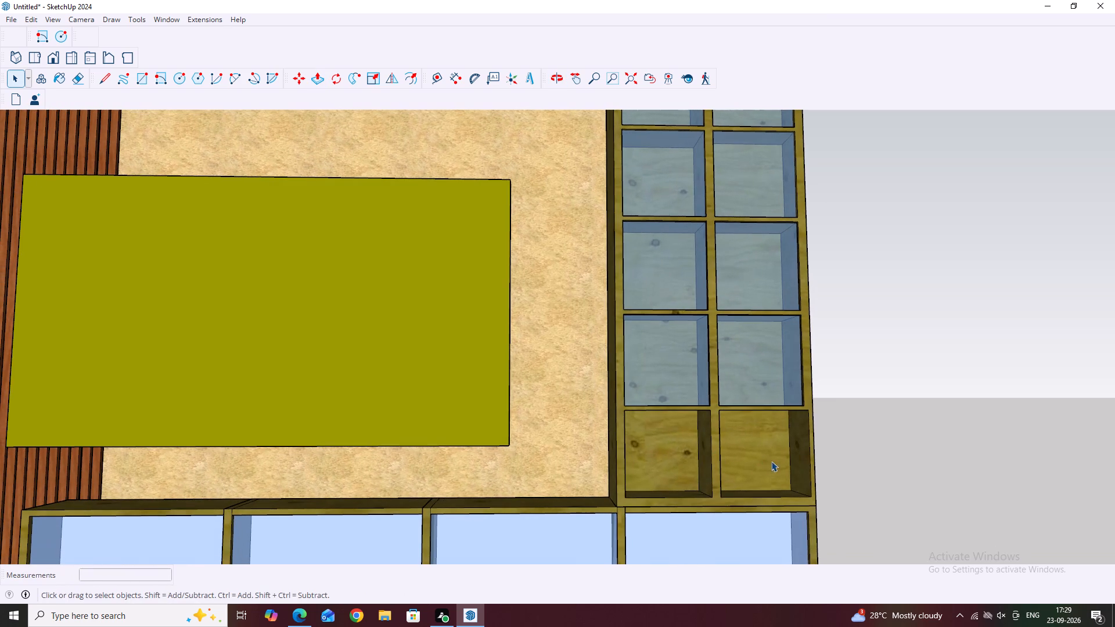
click(801, 464)
middle_drag(805, 473, 858, 444)
key(p)
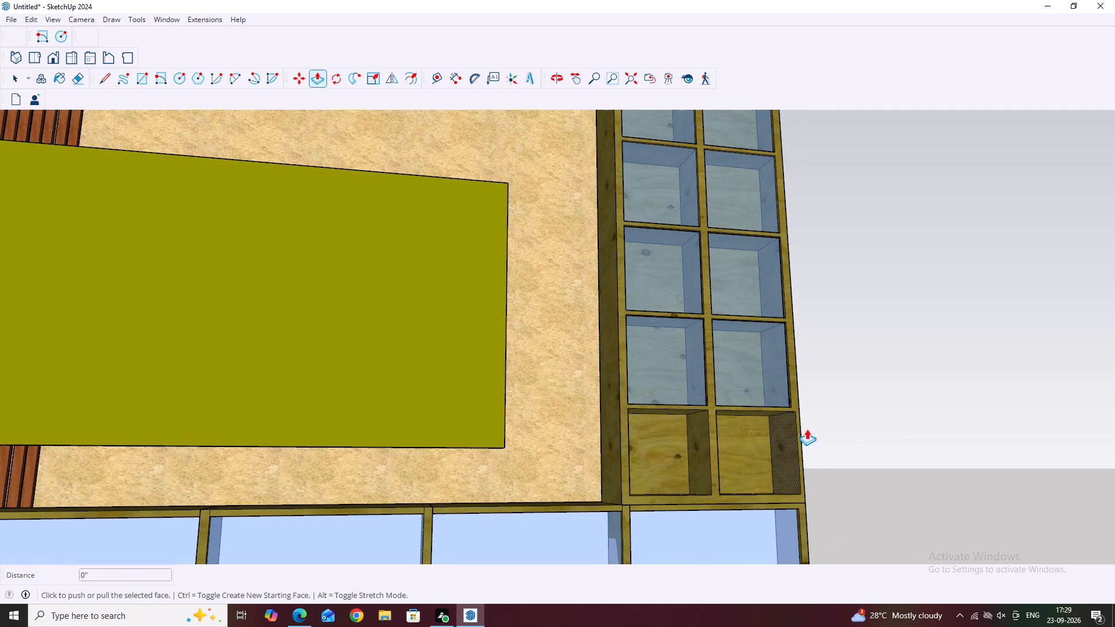
double_click(785, 440)
middle_drag(821, 433, 660, 445)
key(Escape)
key(space)
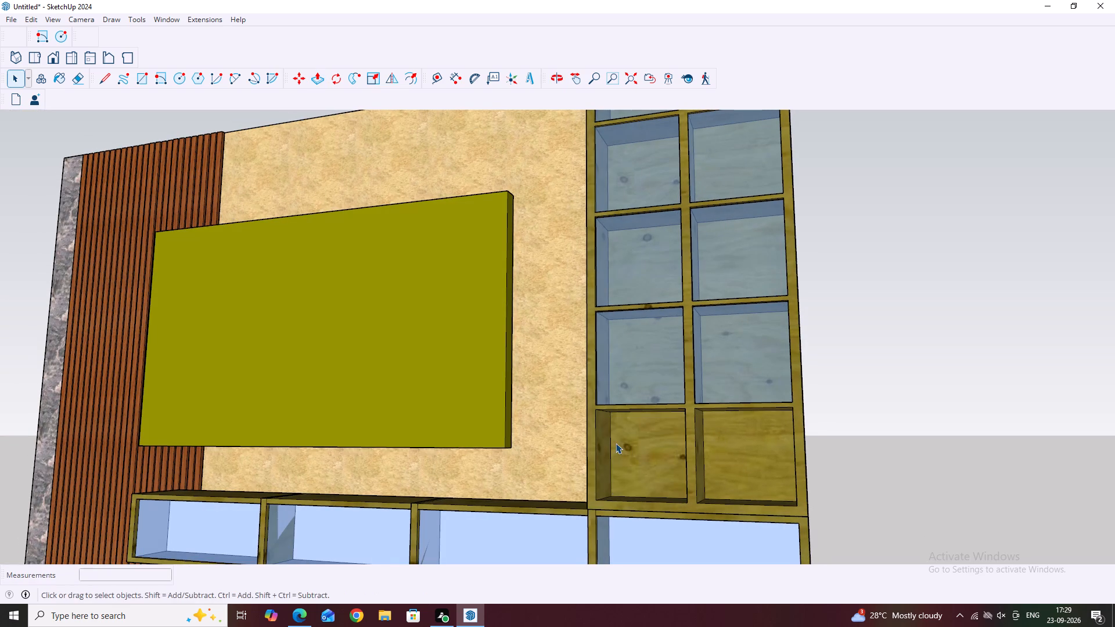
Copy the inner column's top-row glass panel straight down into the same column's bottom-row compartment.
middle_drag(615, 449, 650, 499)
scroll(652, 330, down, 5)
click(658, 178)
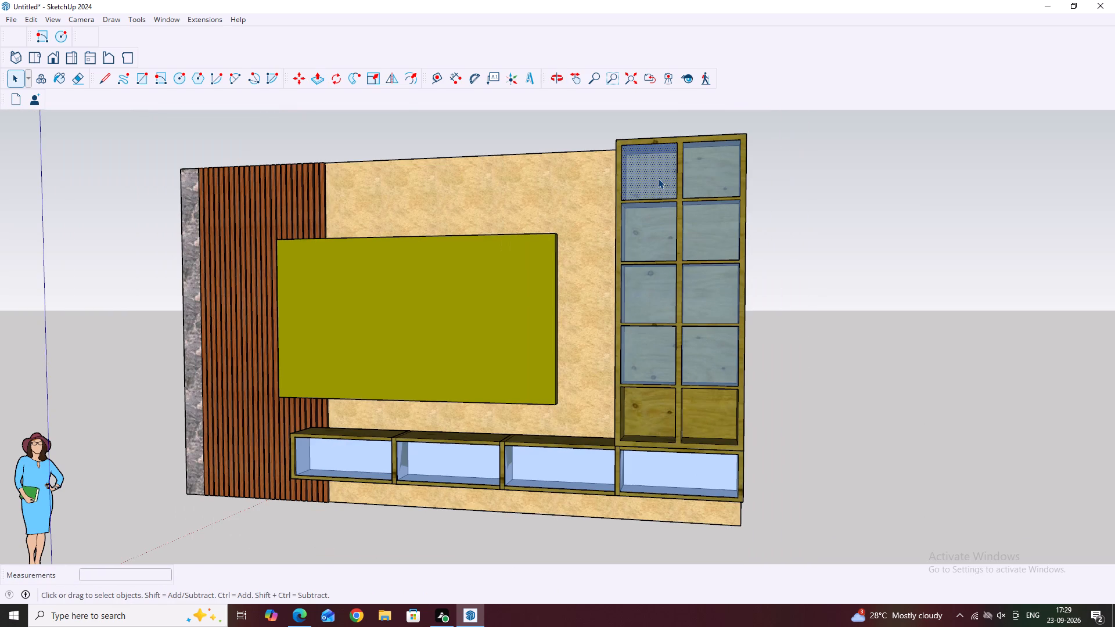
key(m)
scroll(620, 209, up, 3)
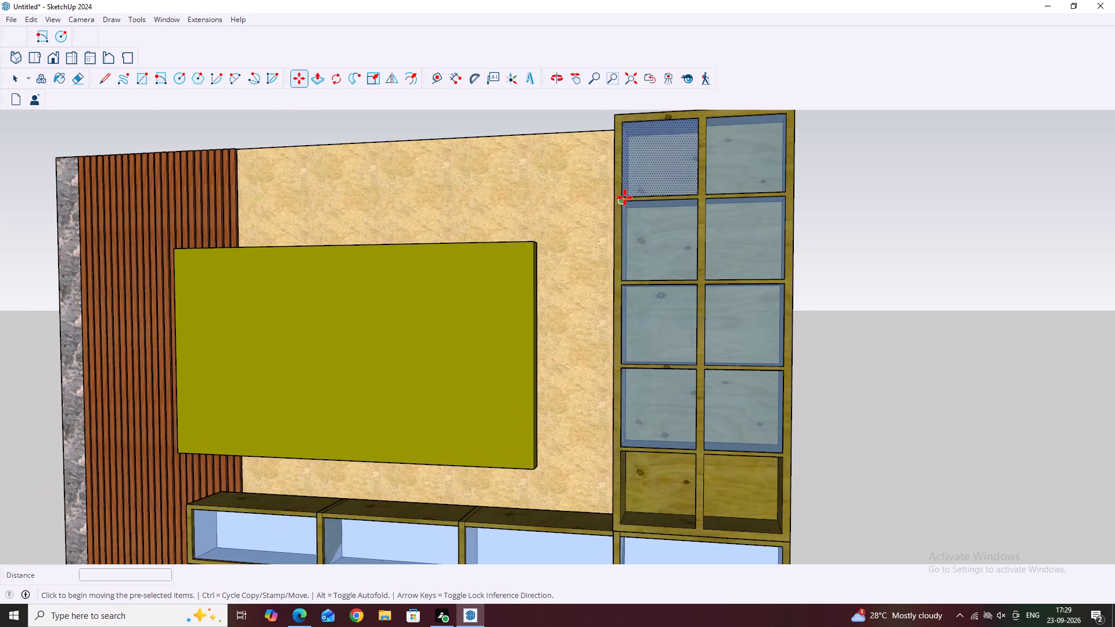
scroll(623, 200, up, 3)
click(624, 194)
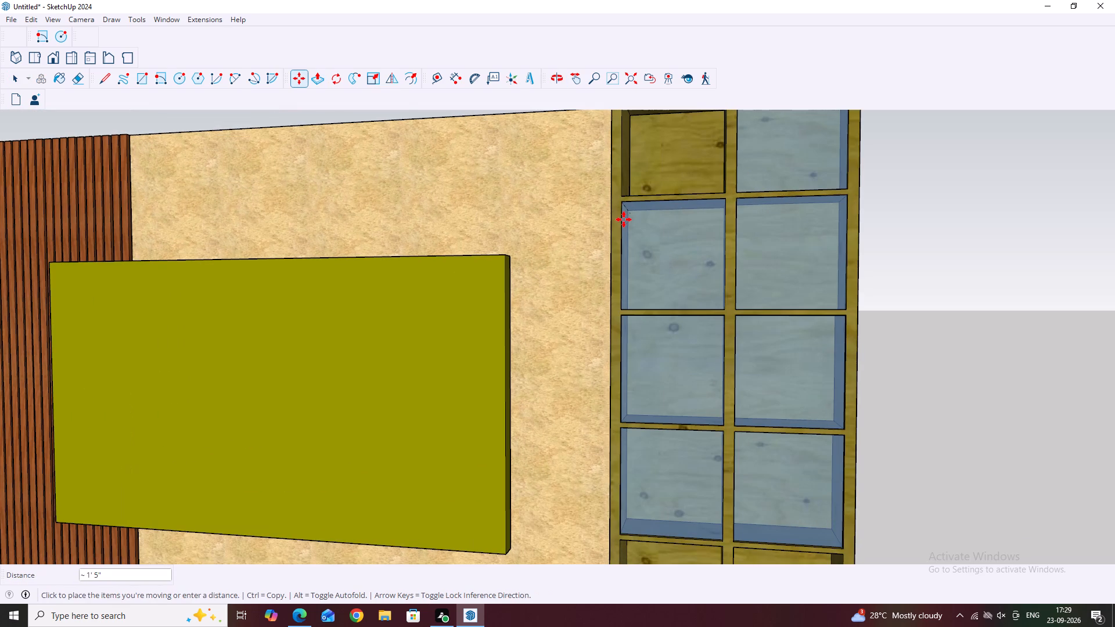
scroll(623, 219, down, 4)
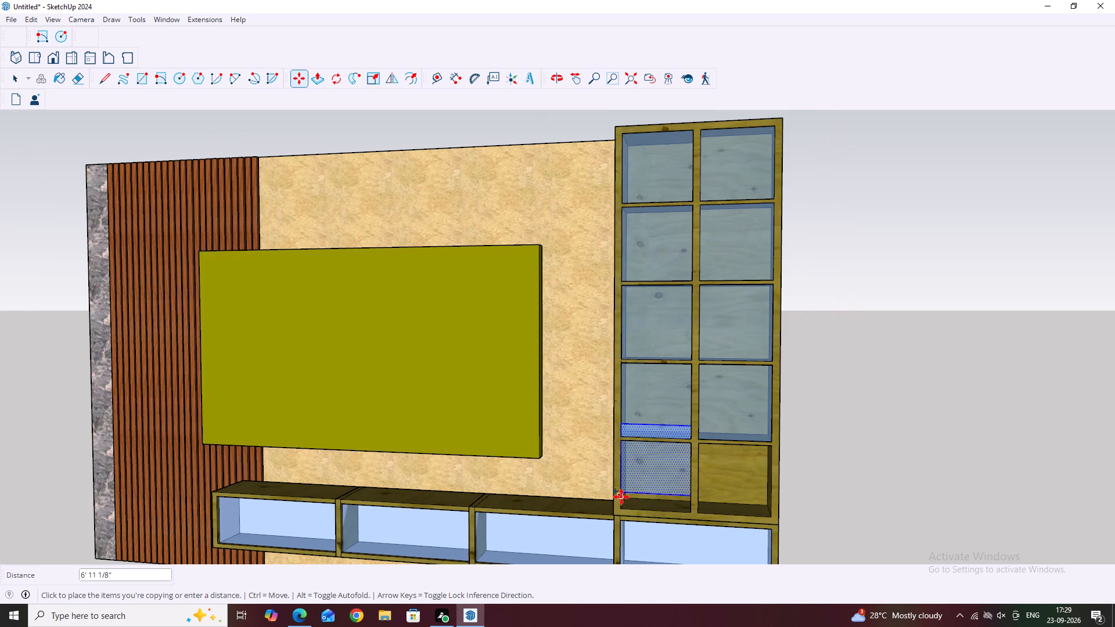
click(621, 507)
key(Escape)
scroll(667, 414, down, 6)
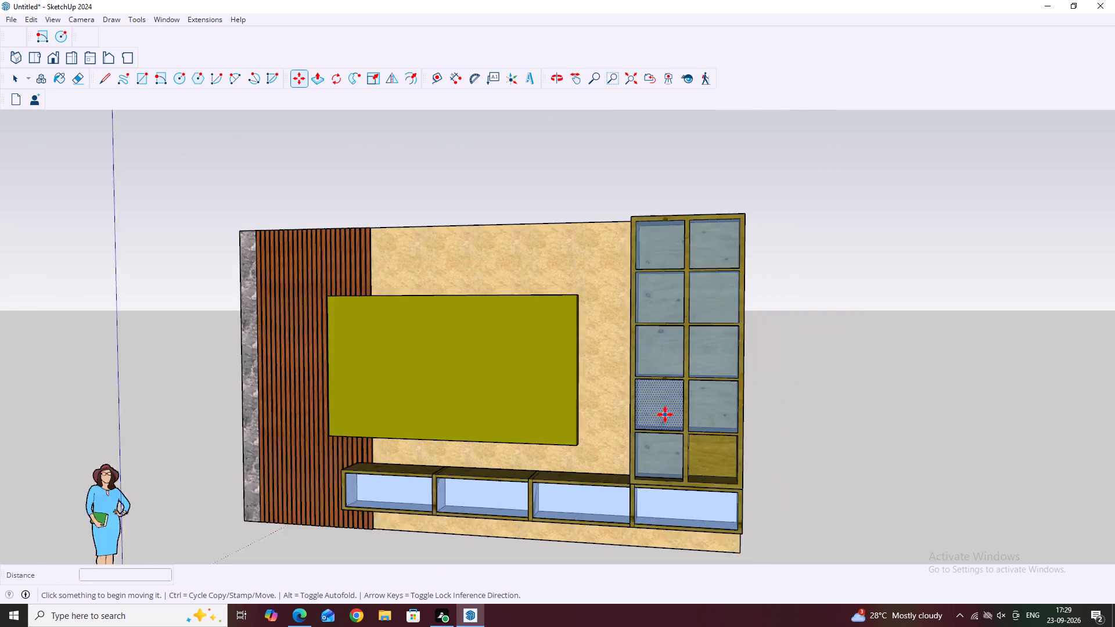
Examine how the copied glass panel fits against the lower edge of the inner column's bottom-row compartment.
middle_drag(716, 526, 783, 494)
key(space)
scroll(672, 422, up, 4)
middle_drag(682, 462, 766, 553)
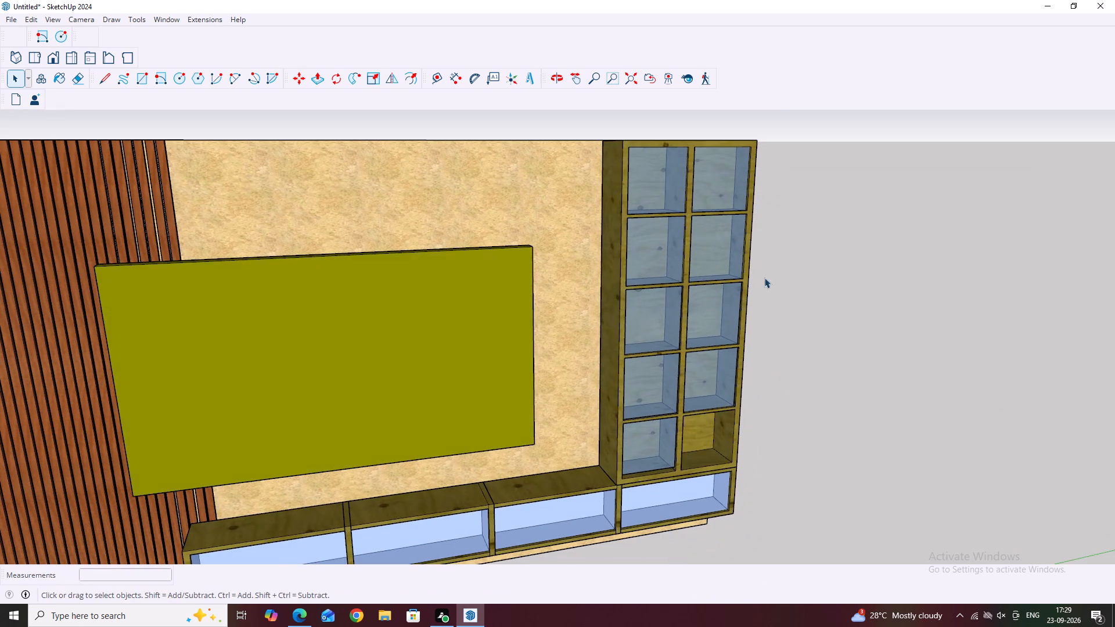
scroll(650, 507, up, 5)
middle_drag(662, 463, 826, 478)
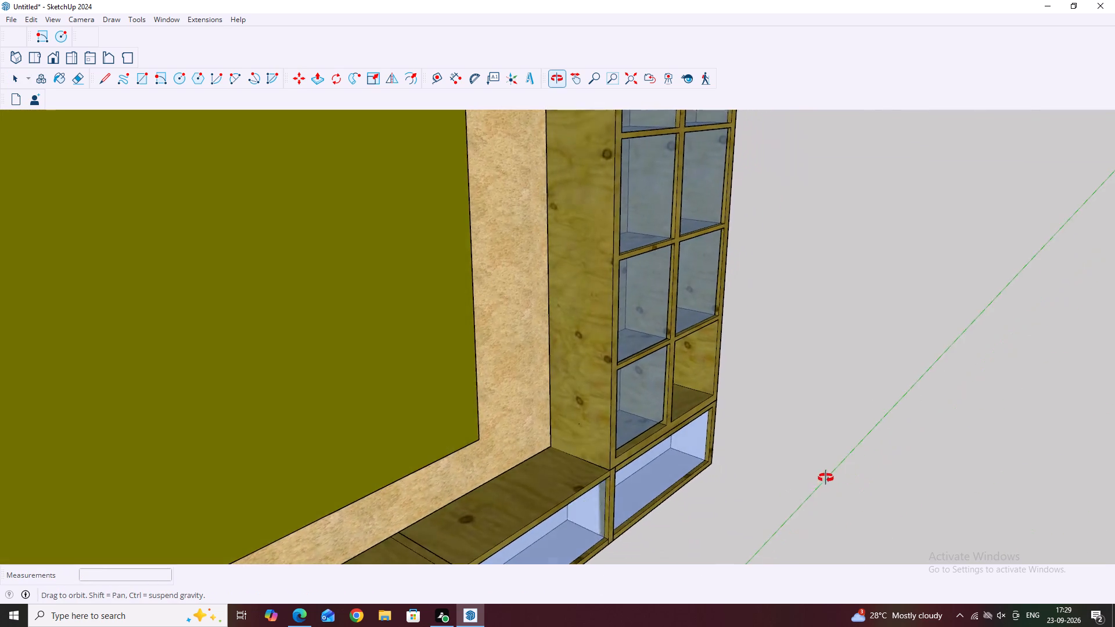
middle_drag(826, 478, 398, 460)
scroll(828, 465, up, 1)
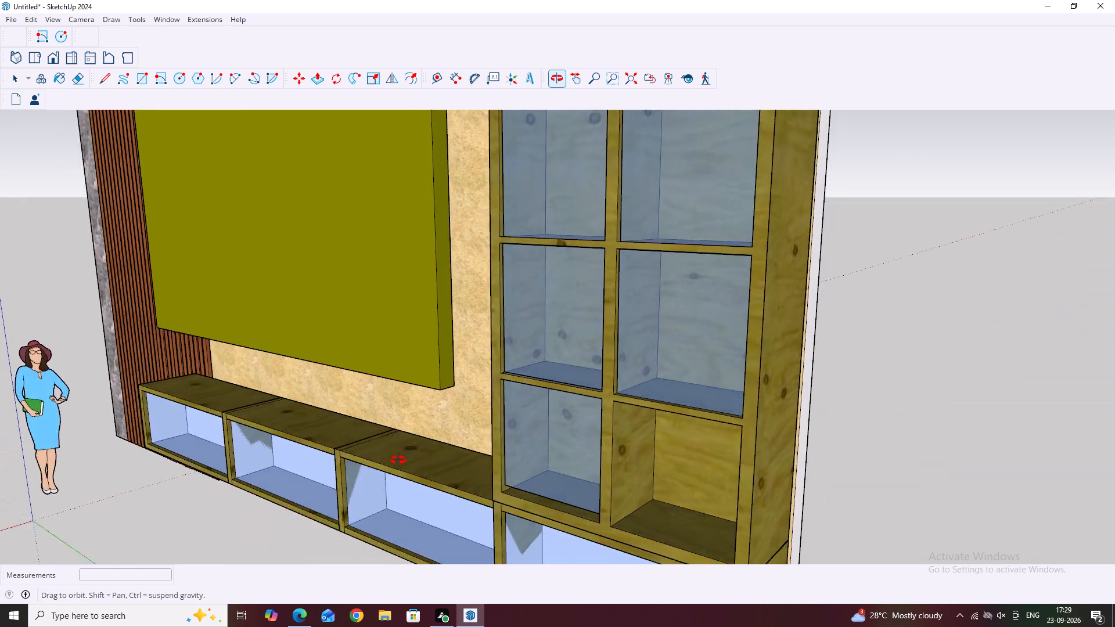
middle_drag(398, 460, 491, 498)
scroll(545, 501, up, 14)
middle_drag(518, 489, 587, 453)
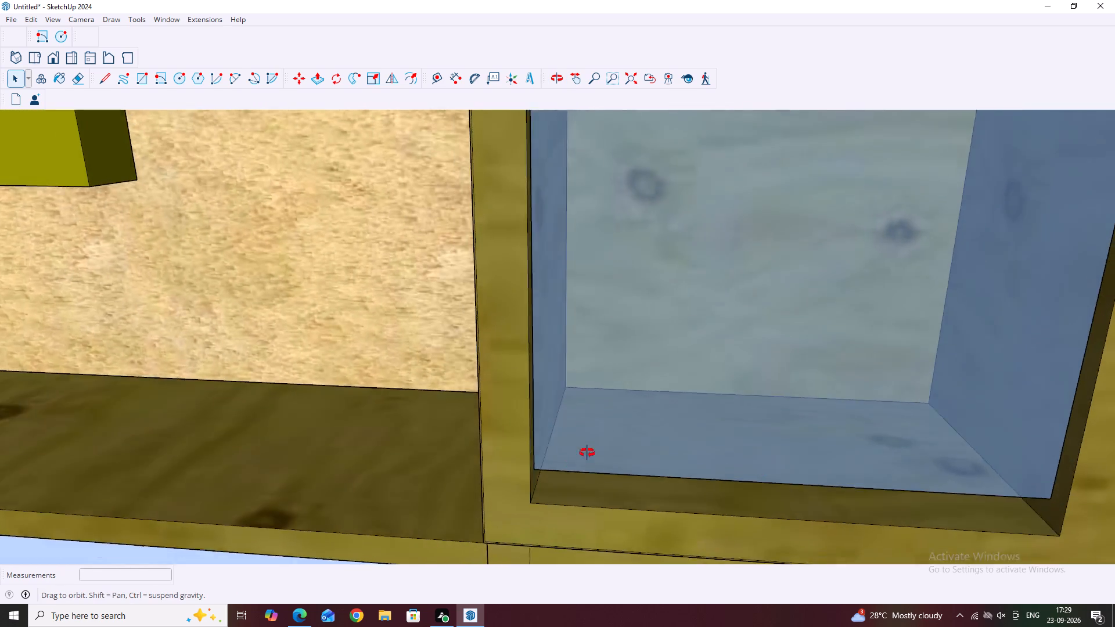
middle_drag(587, 453, 584, 339)
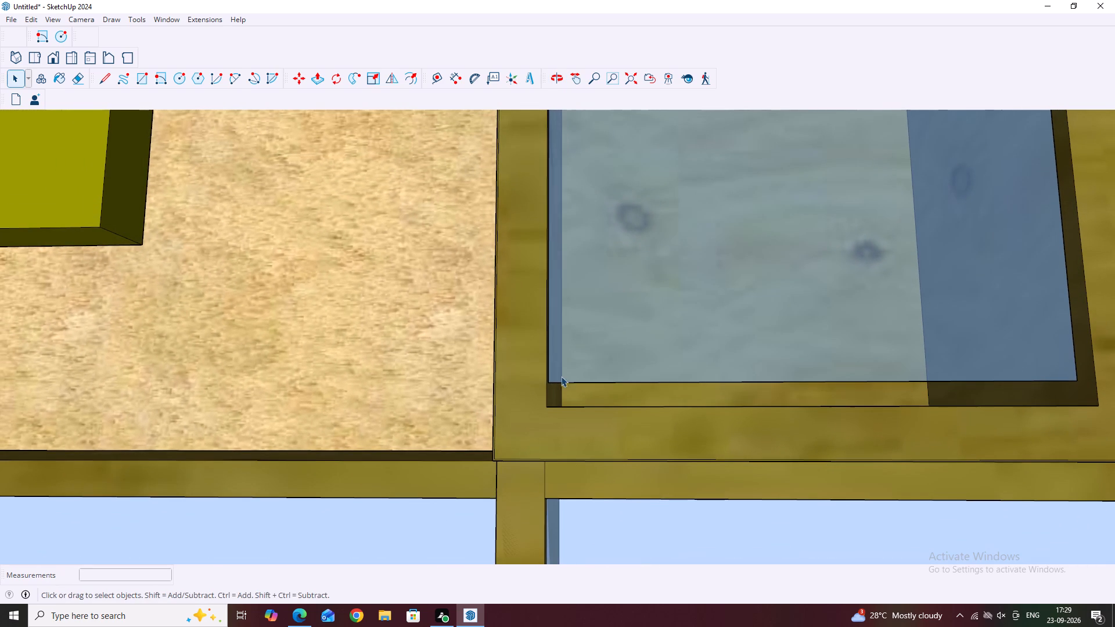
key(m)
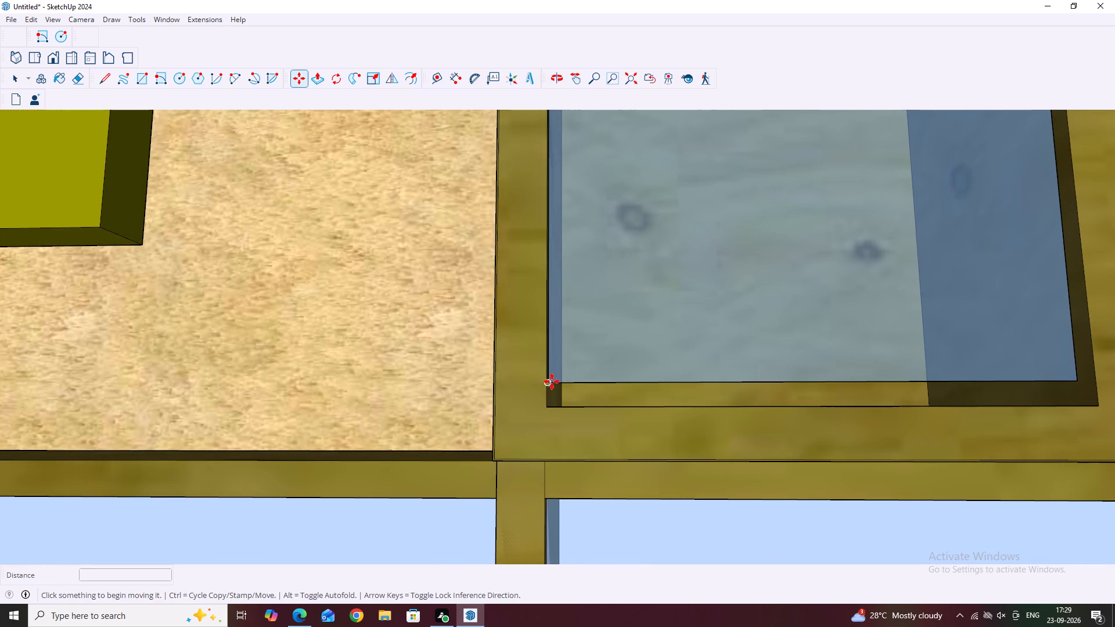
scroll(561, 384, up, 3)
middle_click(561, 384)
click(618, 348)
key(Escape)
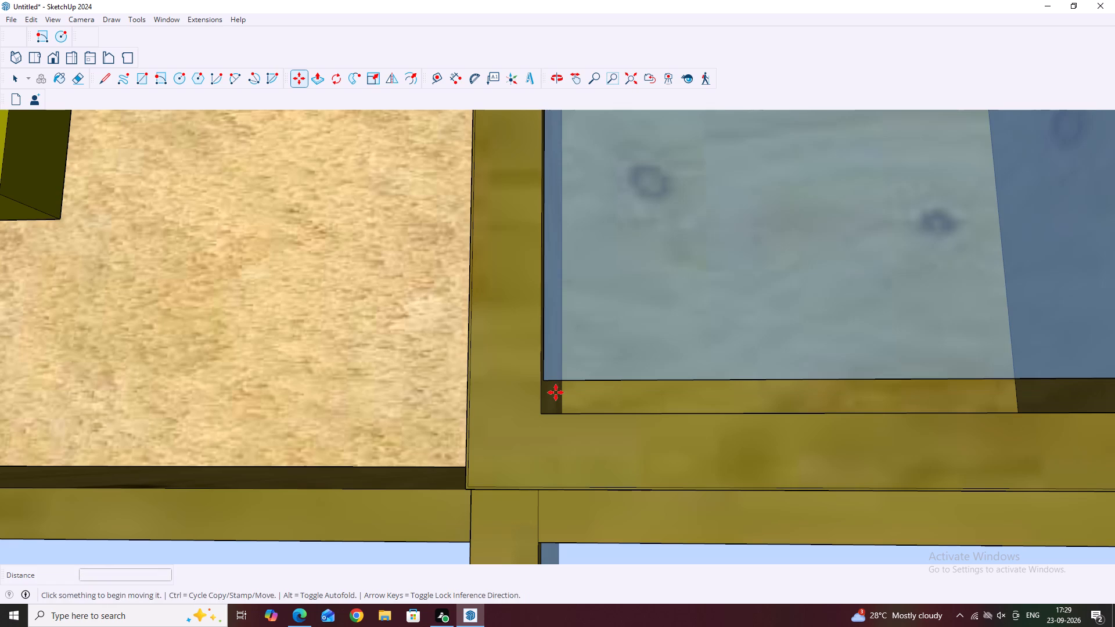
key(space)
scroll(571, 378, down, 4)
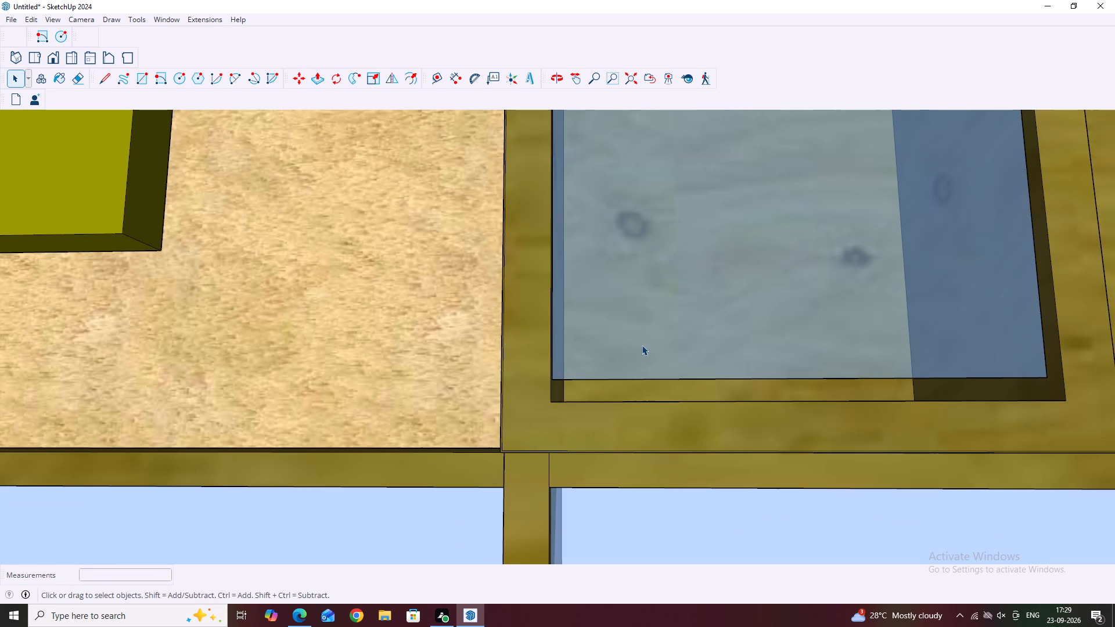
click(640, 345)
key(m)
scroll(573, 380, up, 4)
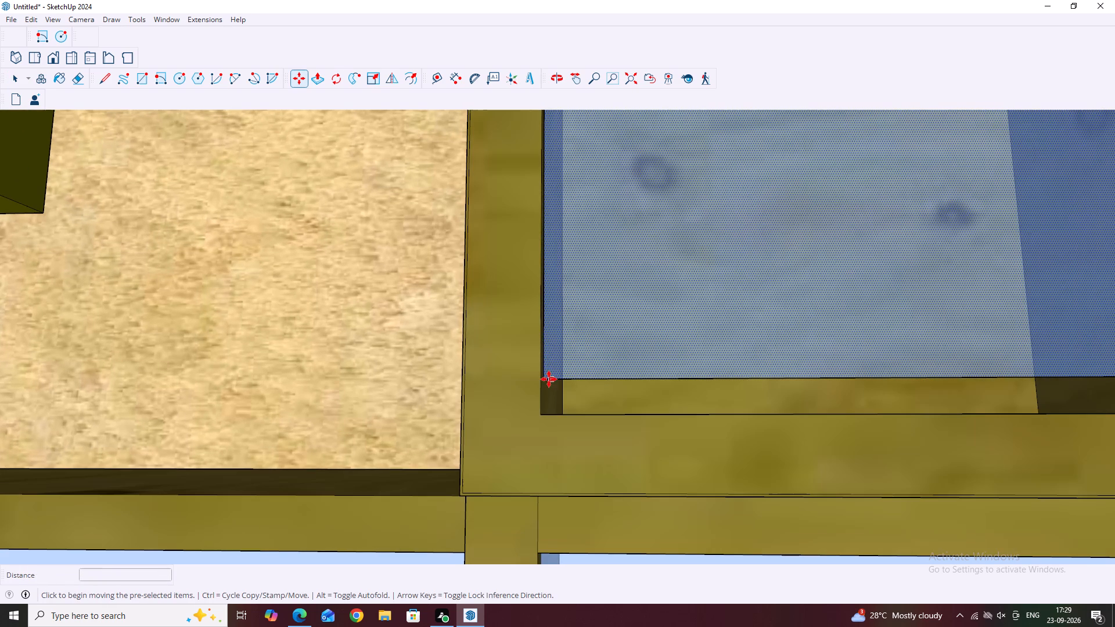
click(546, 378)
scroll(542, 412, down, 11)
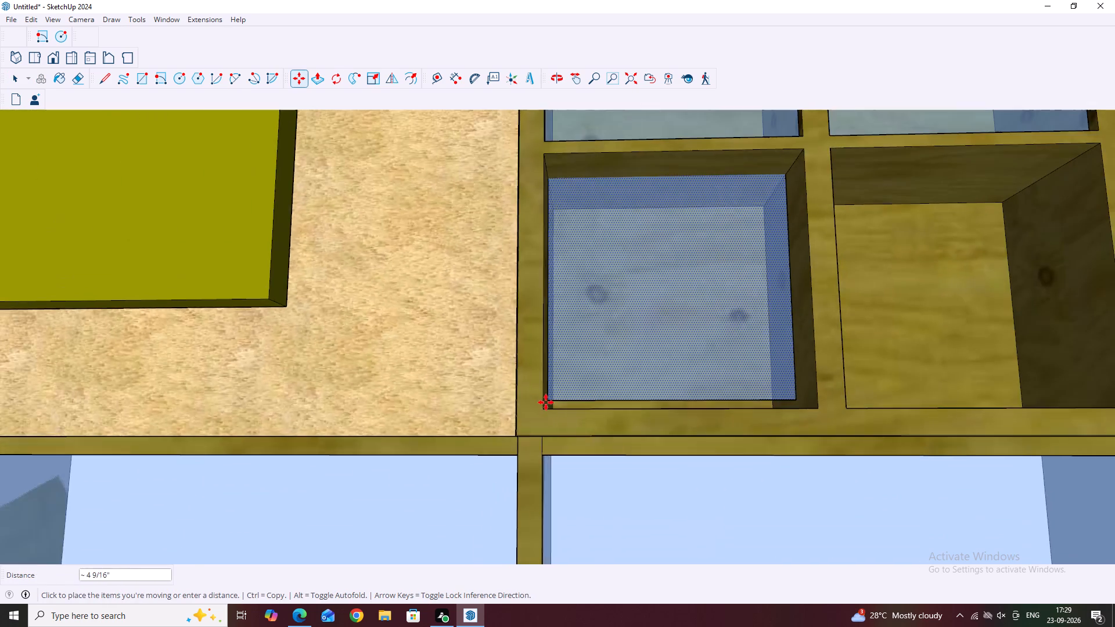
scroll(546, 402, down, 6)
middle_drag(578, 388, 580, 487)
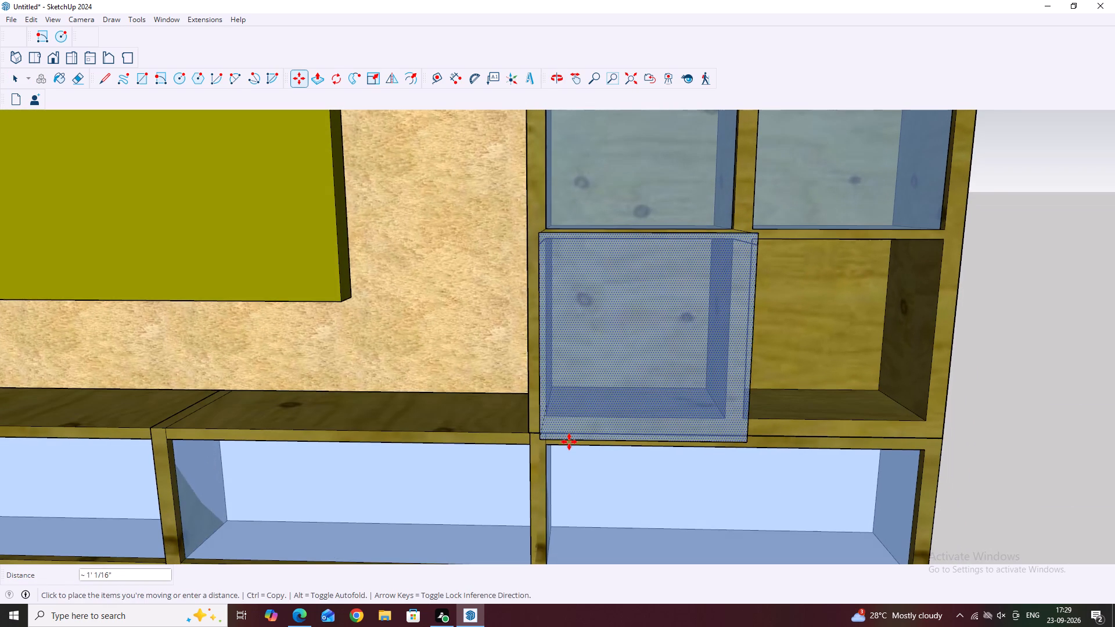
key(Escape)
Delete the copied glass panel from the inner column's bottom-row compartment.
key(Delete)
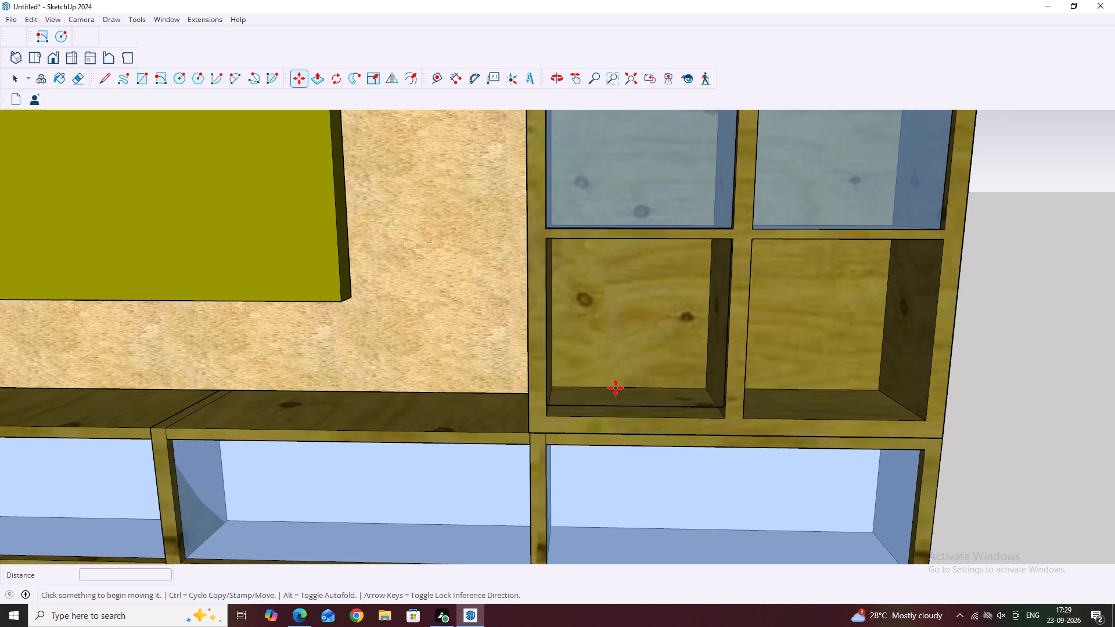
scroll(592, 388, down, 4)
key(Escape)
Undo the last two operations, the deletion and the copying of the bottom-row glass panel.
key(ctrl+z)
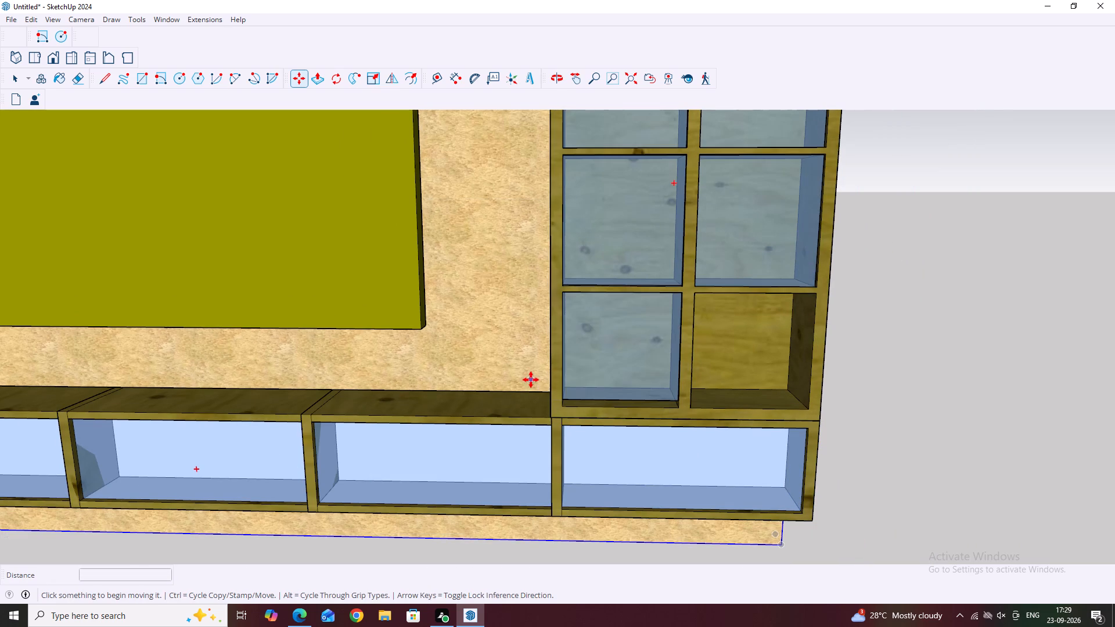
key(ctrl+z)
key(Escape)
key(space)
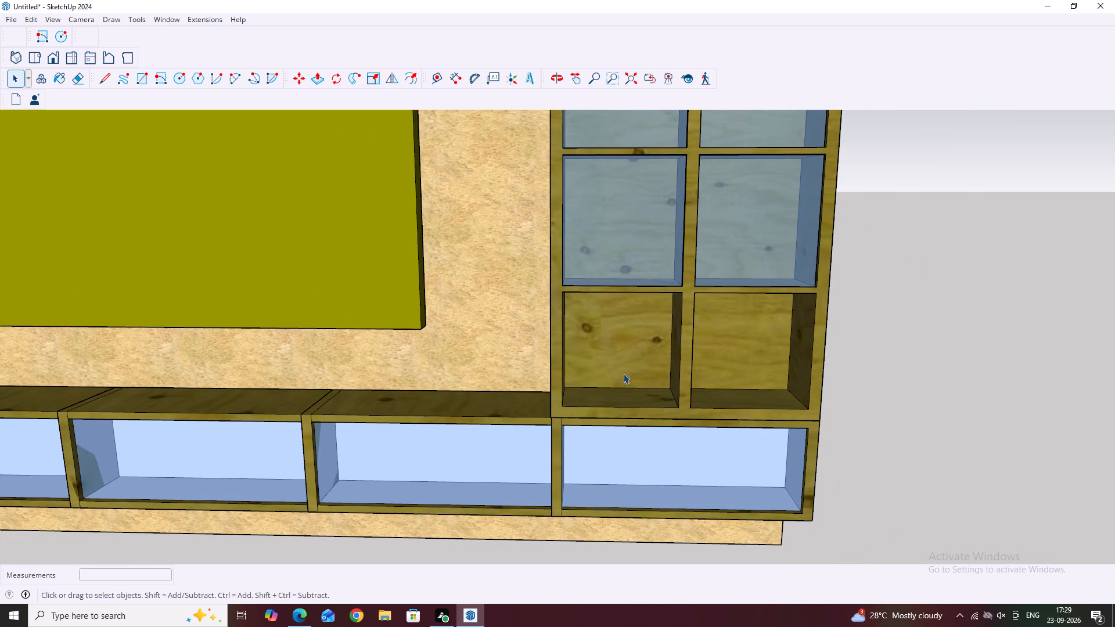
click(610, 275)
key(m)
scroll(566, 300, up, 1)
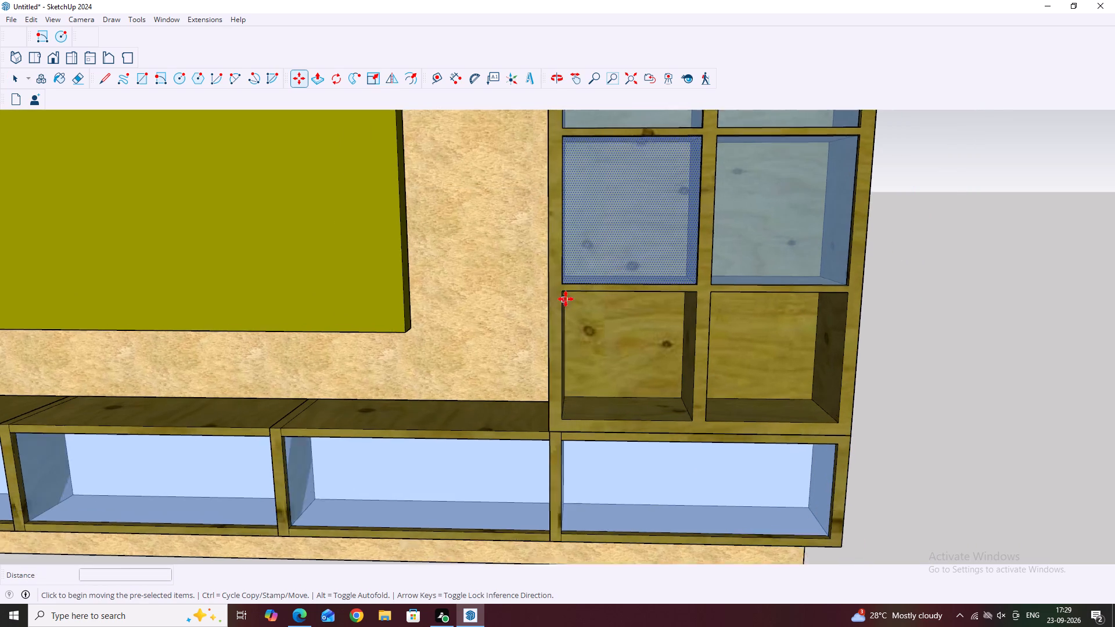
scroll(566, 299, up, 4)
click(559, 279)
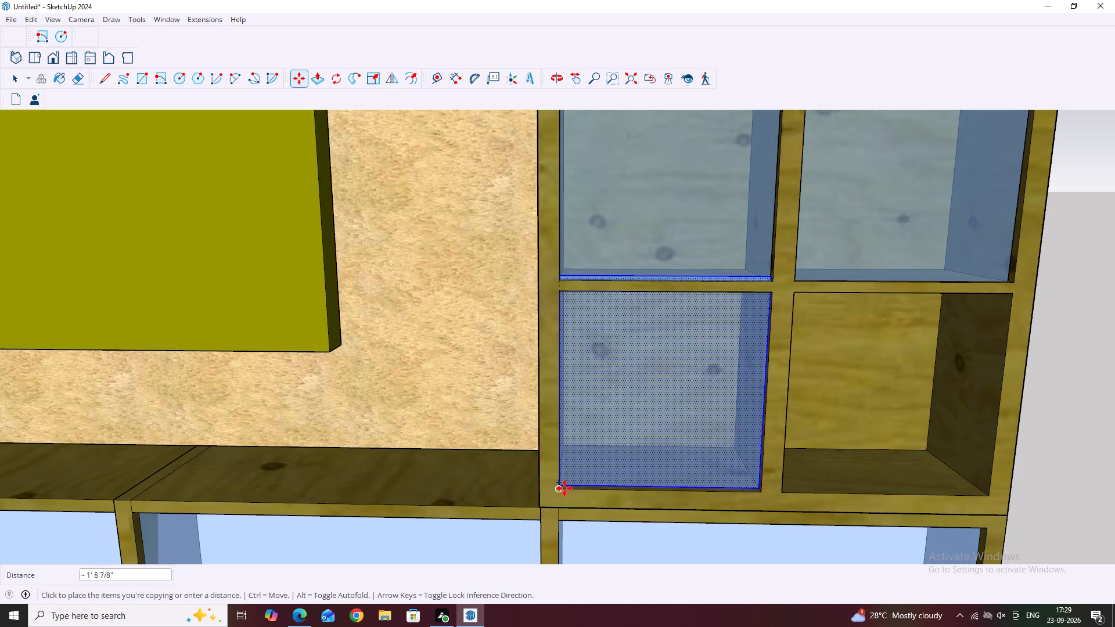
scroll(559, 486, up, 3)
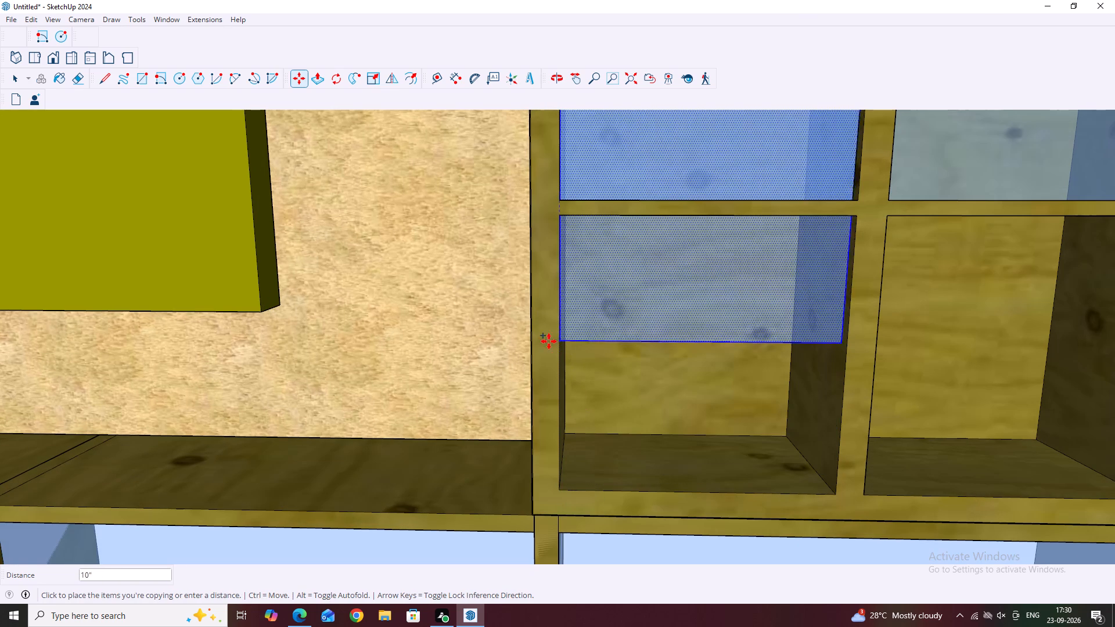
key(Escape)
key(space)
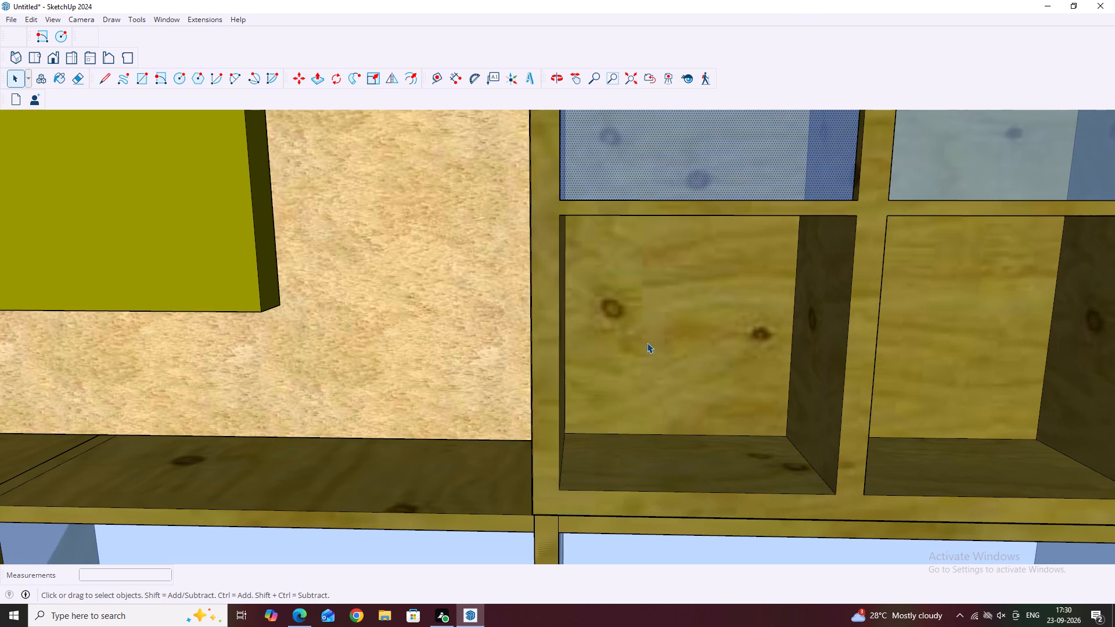
Draw a vertical rectangle about 1' 8" by 1' 7 7/8" across the inner column's bottom compartment, set slightly back from its front edges.
key(r)
scroll(635, 258, up, 3)
middle_drag(617, 251, 498, 199)
scroll(499, 194, up, 3)
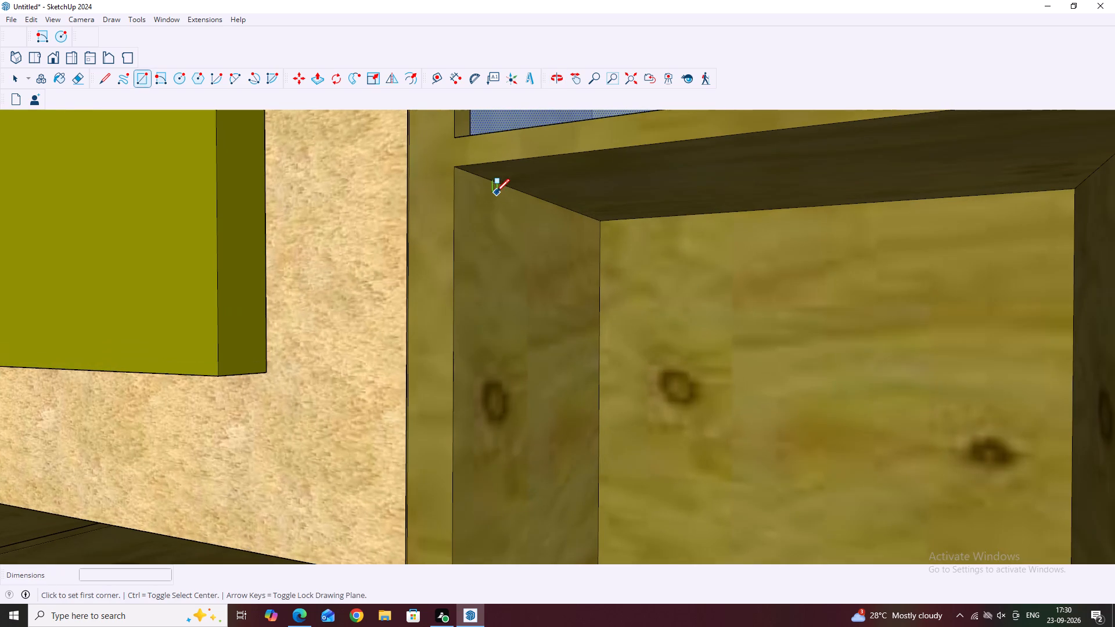
click(473, 177)
scroll(514, 239, down, 11)
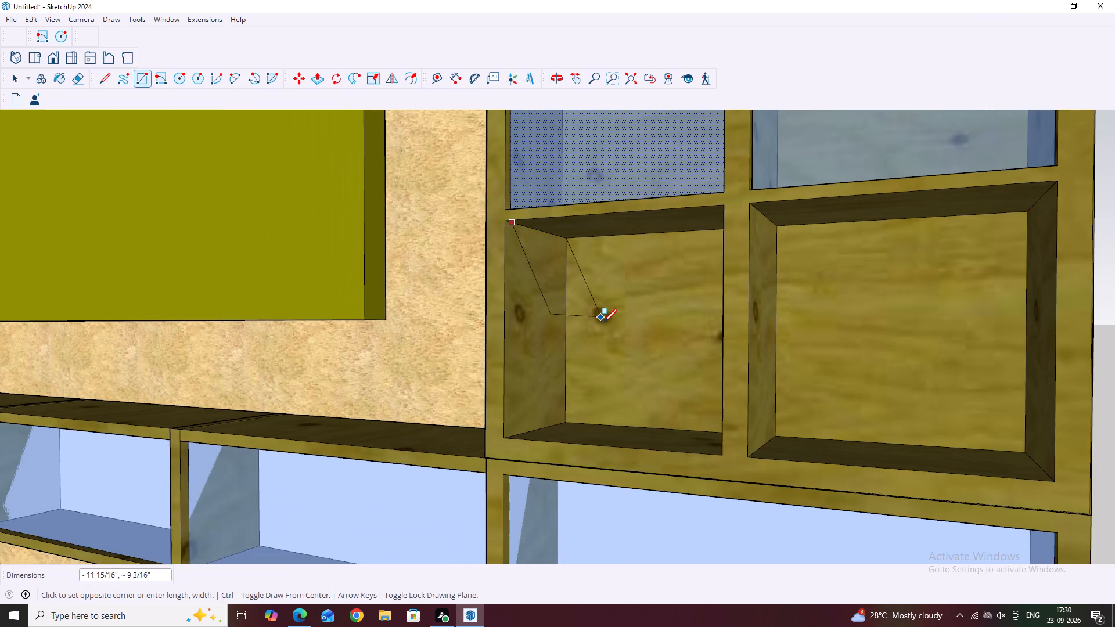
key(Right)
scroll(607, 325, down, 4)
scroll(649, 403, up, 2)
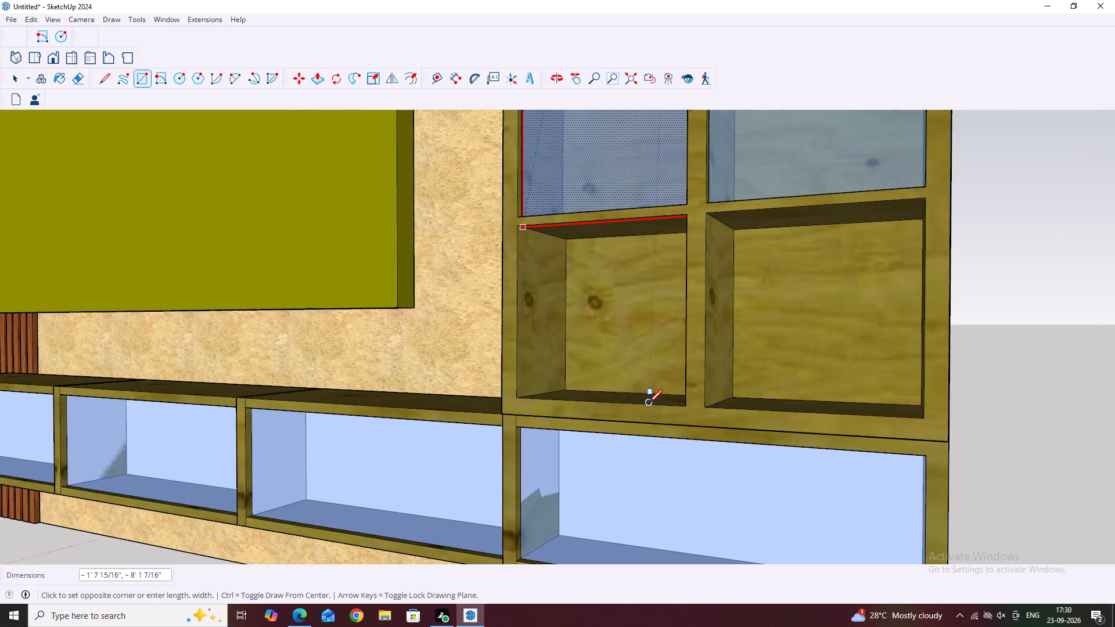
middle_drag(652, 403, 689, 401)
middle_drag(665, 379, 732, 412)
scroll(690, 397, up, 2)
middle_drag(691, 394, 731, 402)
scroll(708, 398, up, 3)
middle_drag(705, 401, 728, 437)
scroll(703, 393, up, 4)
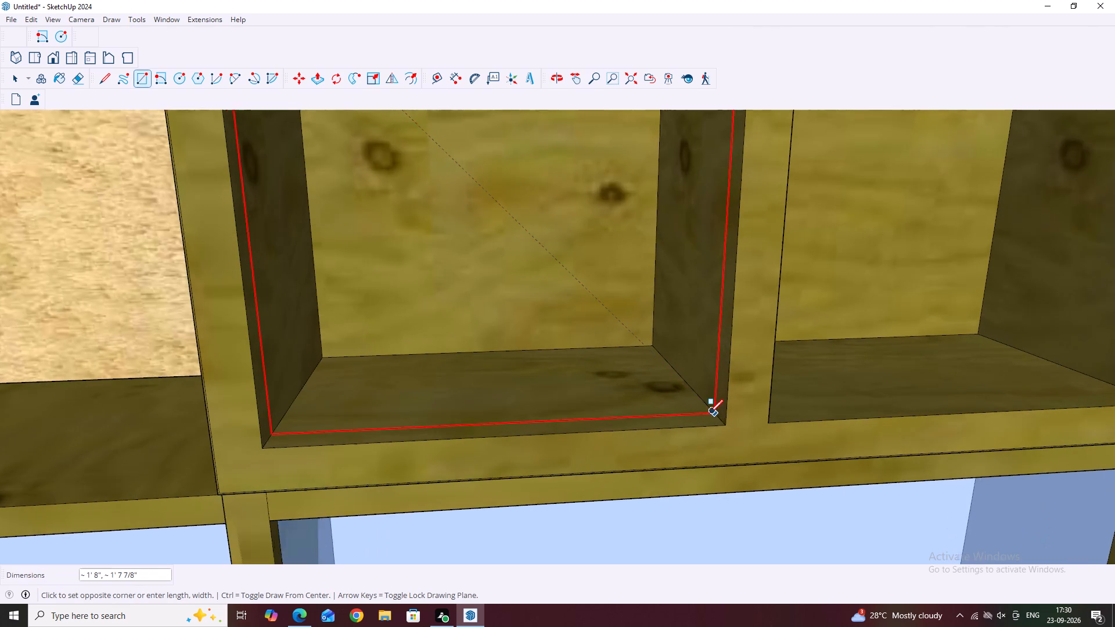
scroll(710, 413, up, 1)
click(717, 415)
key(space)
scroll(684, 355, down, 13)
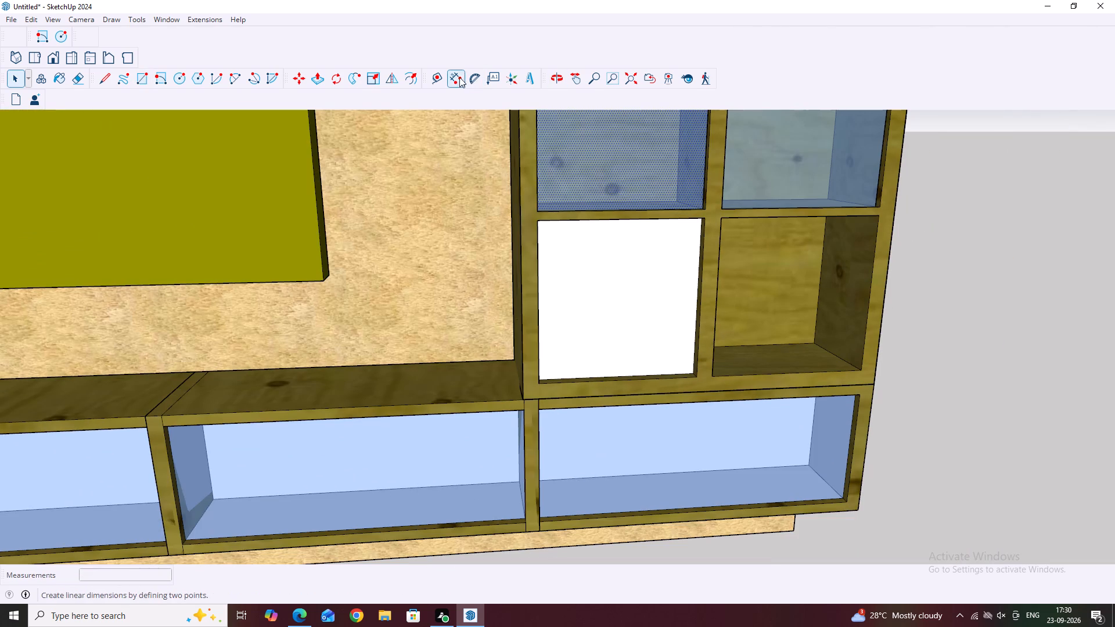
Measure the setback between the new rectangle's lower outer corner and the compartment's front corner.
click(452, 75)
scroll(706, 378, up, 5)
middle_drag(683, 366, 740, 416)
scroll(725, 397, up, 5)
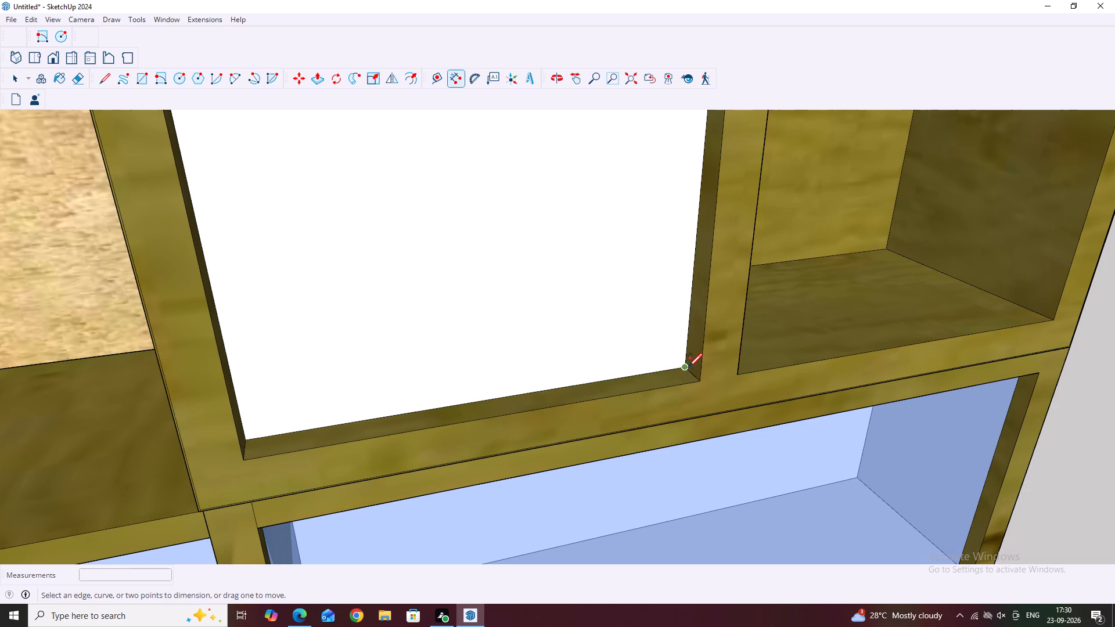
click(687, 363)
click(698, 380)
scroll(680, 383, up, 2)
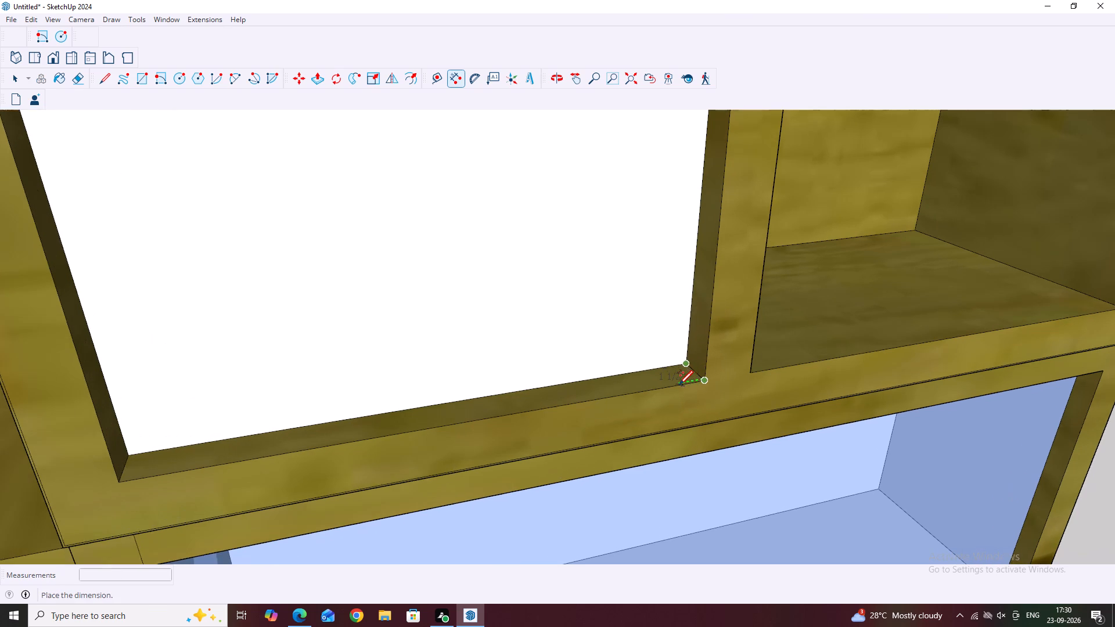
scroll(693, 376, up, 6)
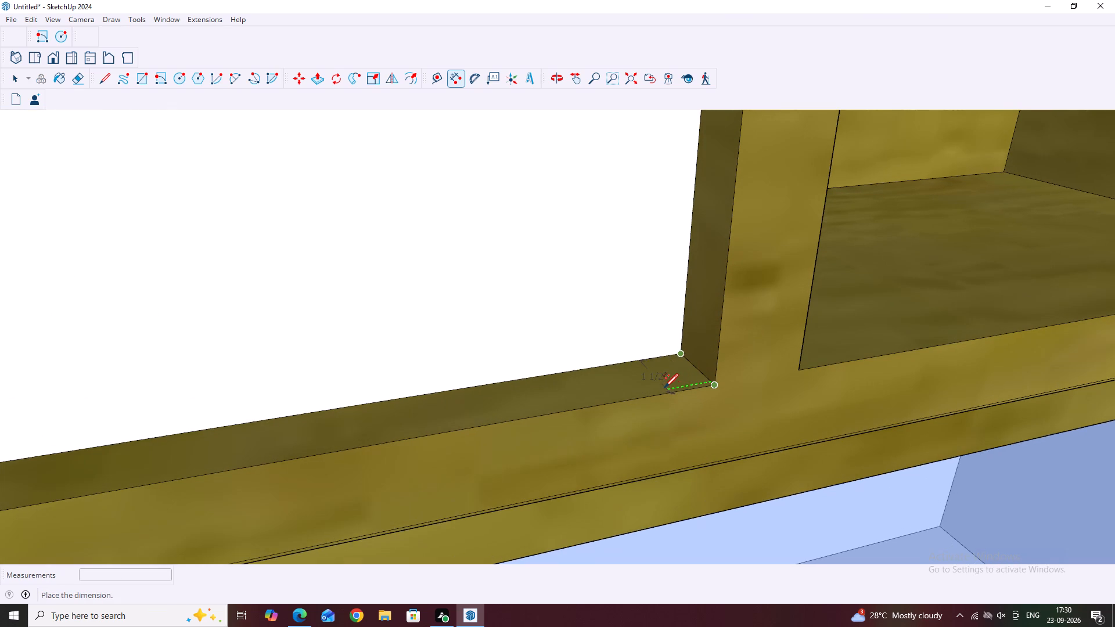
key(space)
scroll(711, 359, up, 2)
key(space)
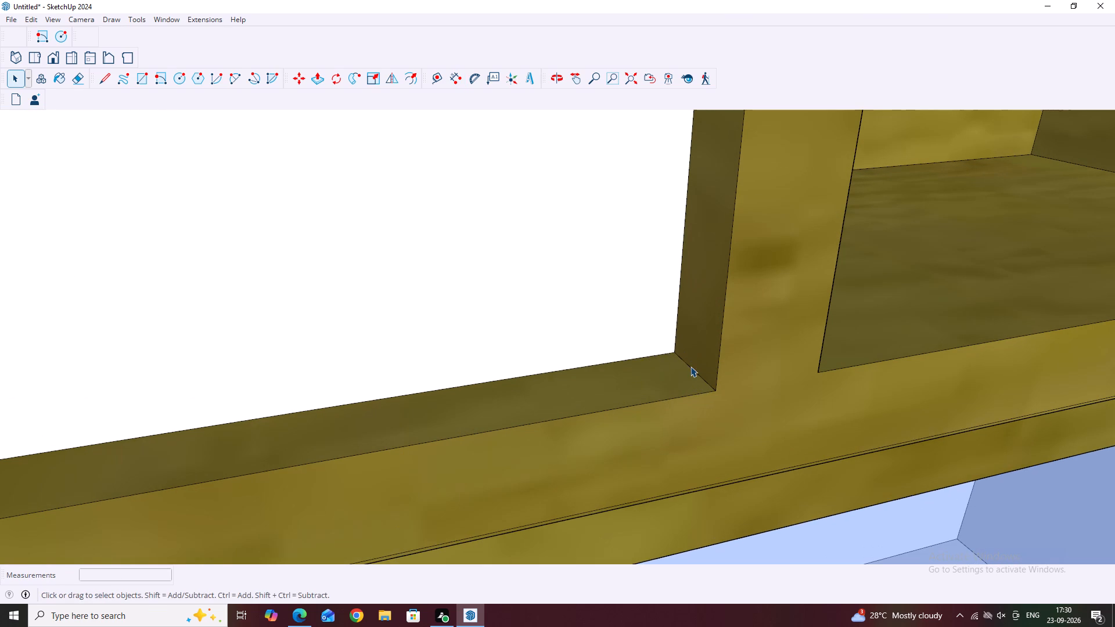
Dimension the short setback edge between the new rectangle's lower outer corner and the compartment's front corner.
click(692, 369)
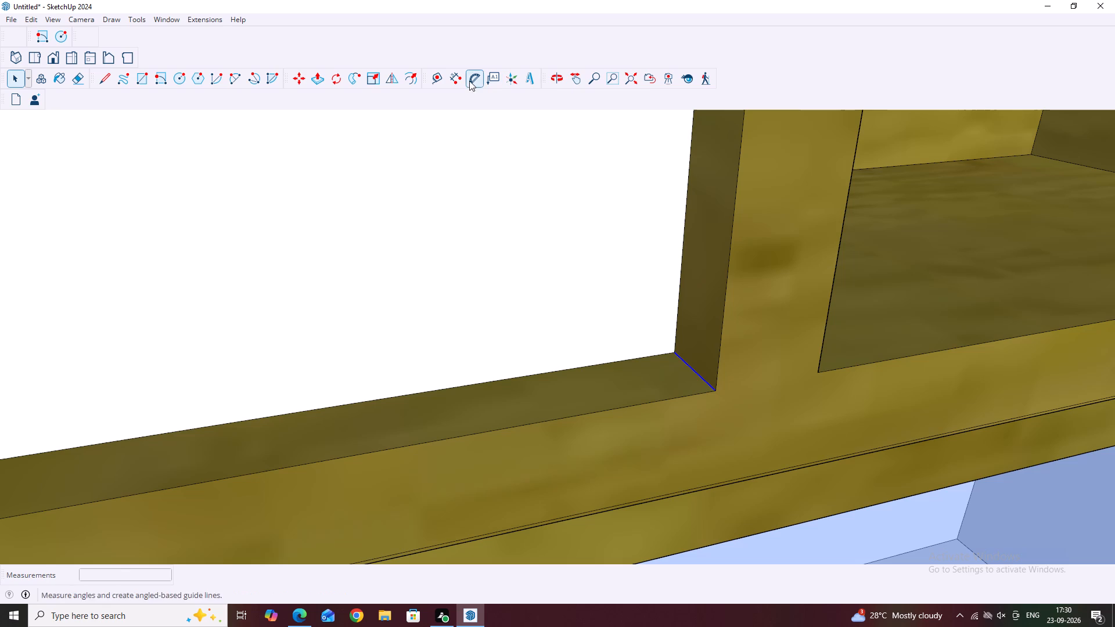
click(456, 80)
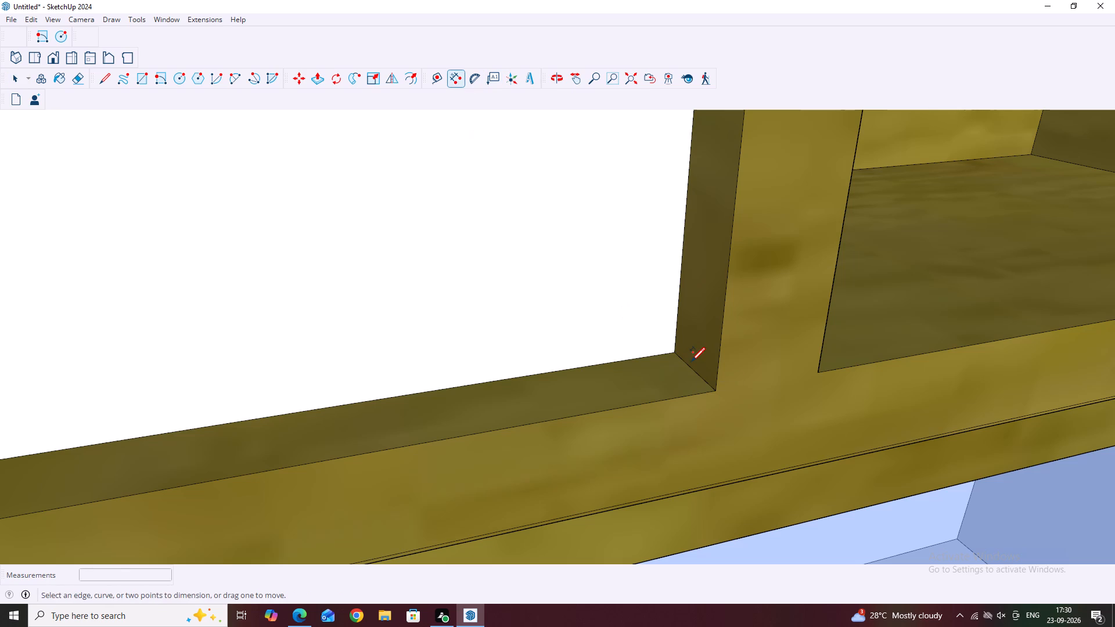
click(686, 360)
click(673, 367)
key(Escape)
key(space)
Move the white rectangle about 1/2" forward in the inner column's bottom compartment, leaving a 1" setback from the front edges.
click(649, 353)
middle_drag(712, 372, 633, 370)
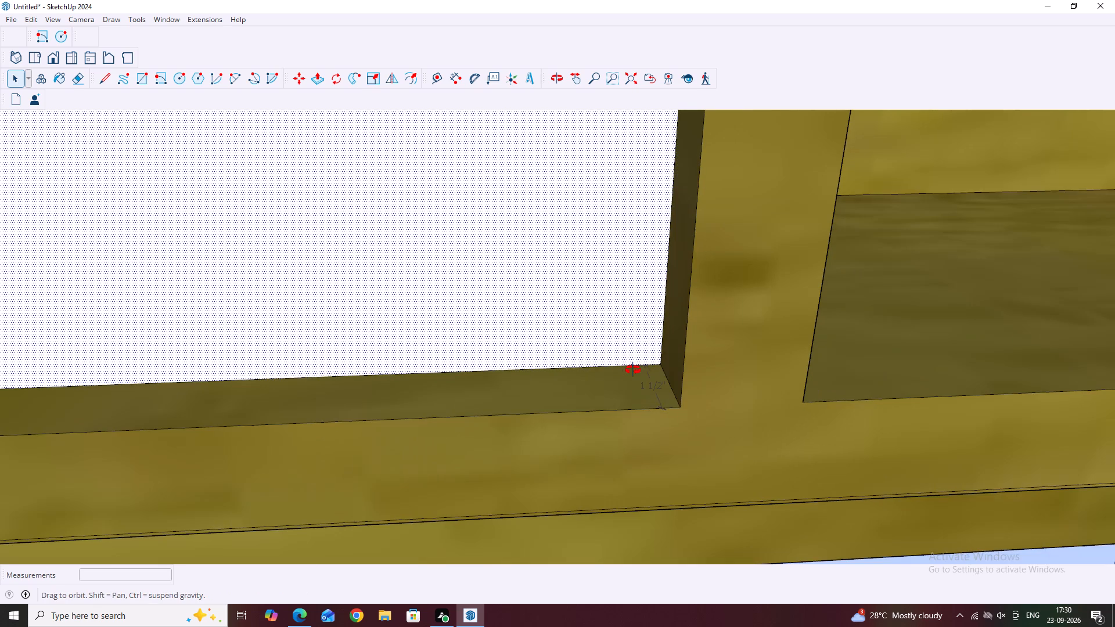
key(m)
scroll(652, 366, up, 4)
click(661, 358)
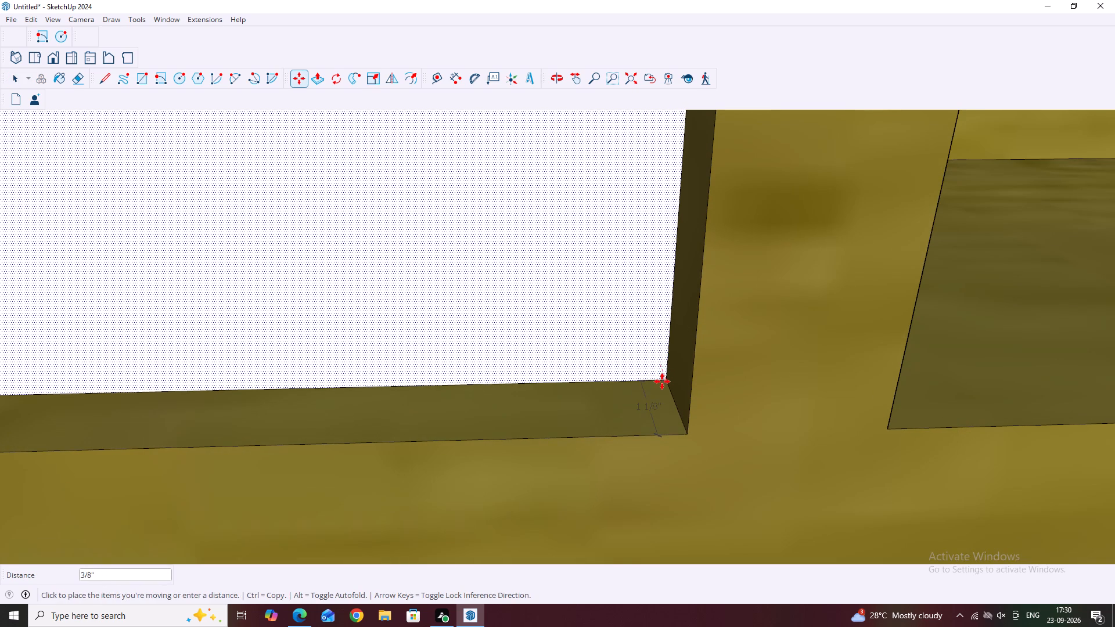
click(664, 387)
key(Escape)
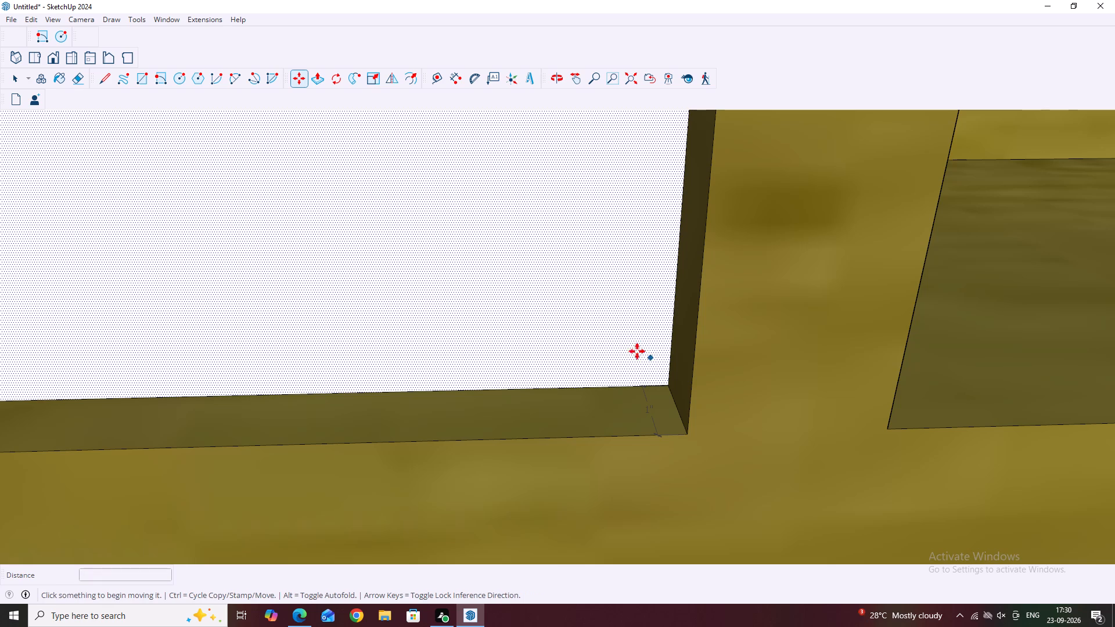
key(space)
Delete the setback dimension at the lower corner of the inner column's bottom compartment.
scroll(574, 318, down, 5)
drag(605, 356, 642, 412)
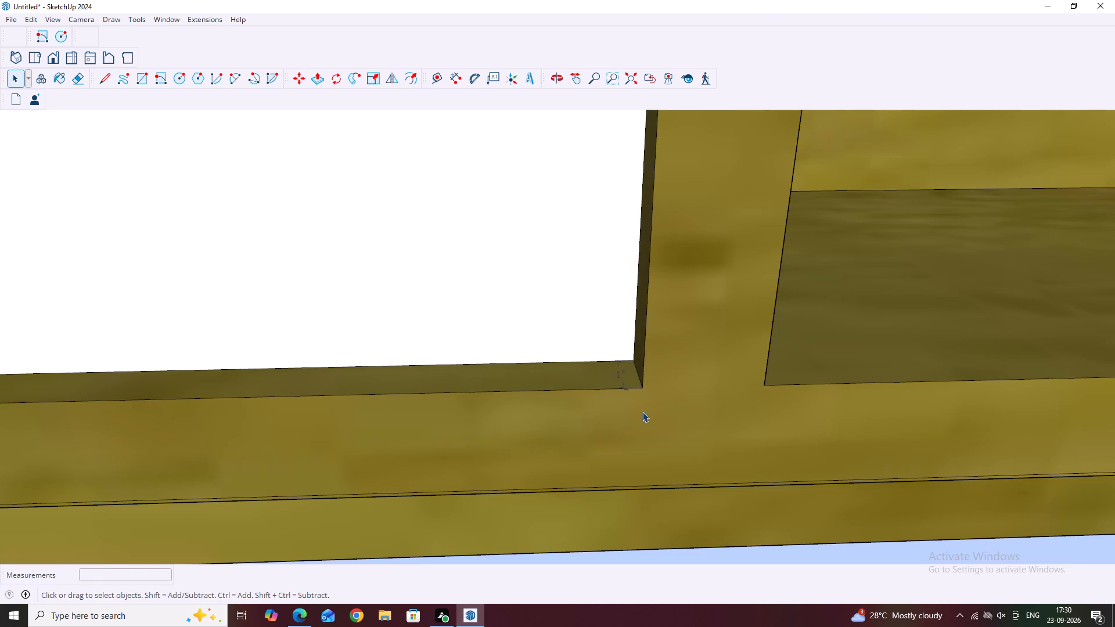
drag(580, 329, 640, 427)
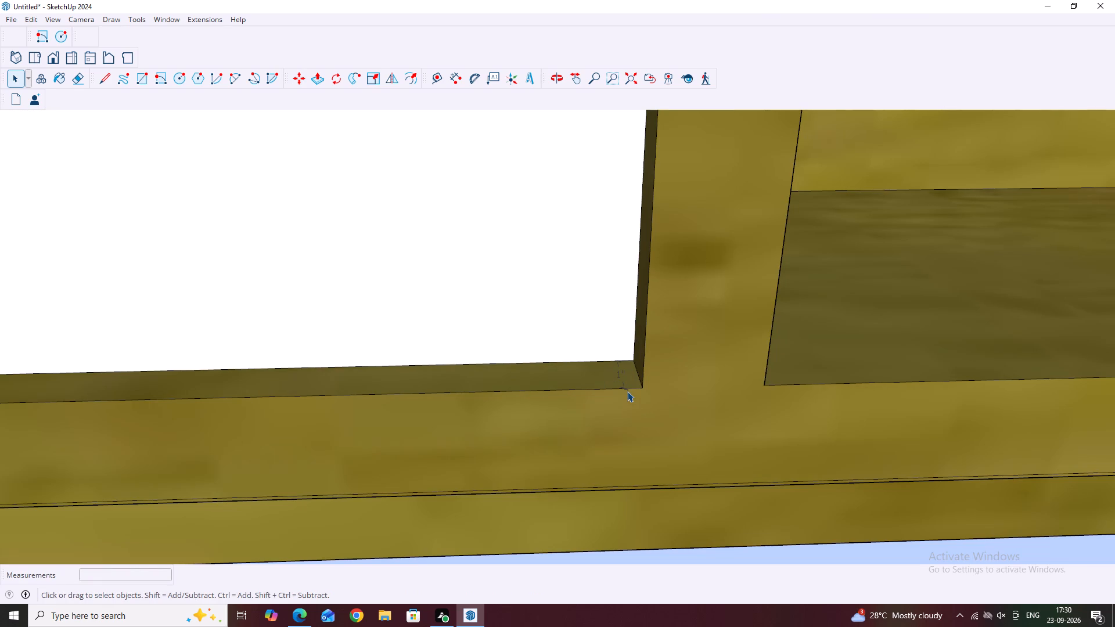
click(625, 391)
click(624, 388)
click(623, 379)
key(Delete)
Examine the cabinet's bottom compartments and the floating box unit beneath them from several angles.
scroll(623, 378, down, 6)
scroll(571, 327, down, 11)
scroll(552, 381, up, 4)
middle_drag(540, 373, 554, 276)
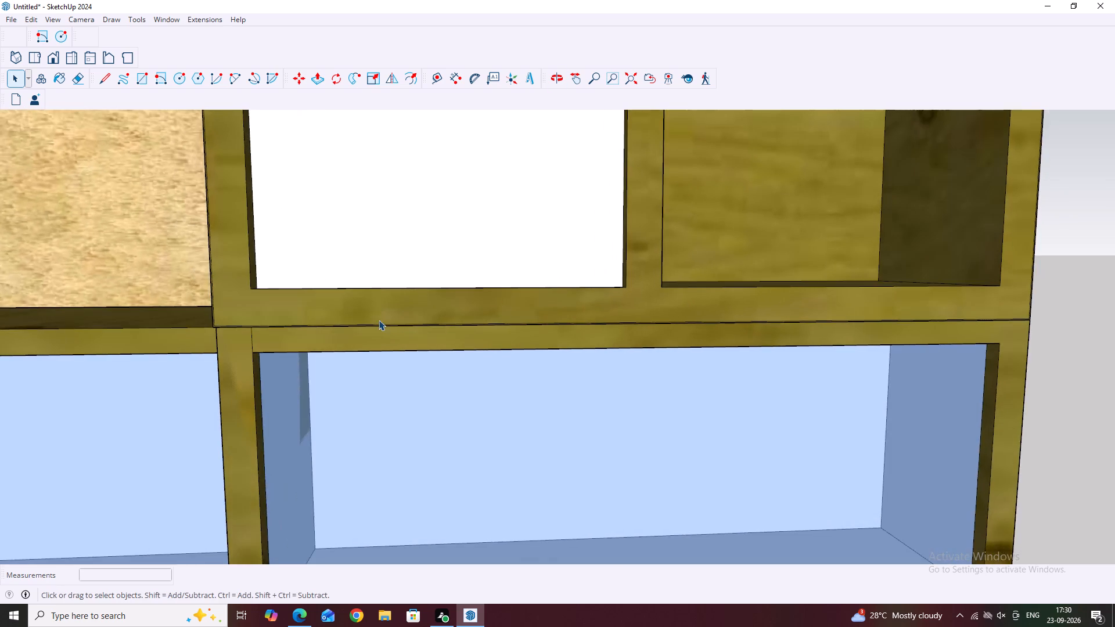
scroll(372, 320, up, 15)
scroll(376, 326, down, 18)
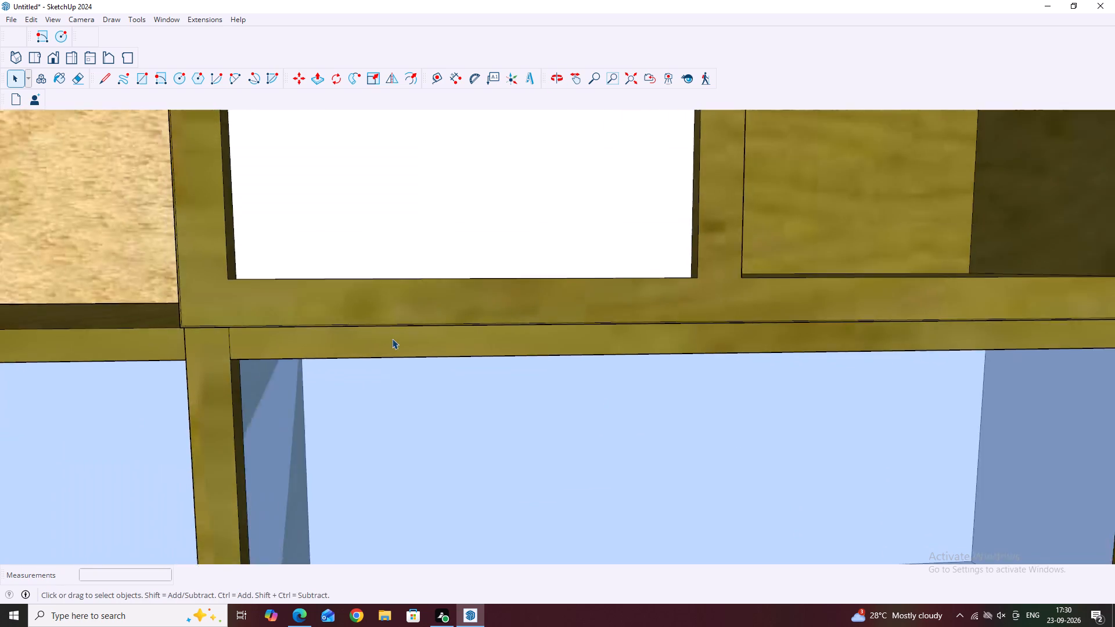
scroll(392, 338, down, 9)
middle_drag(607, 318, 638, 354)
middle_drag(752, 388, 656, 387)
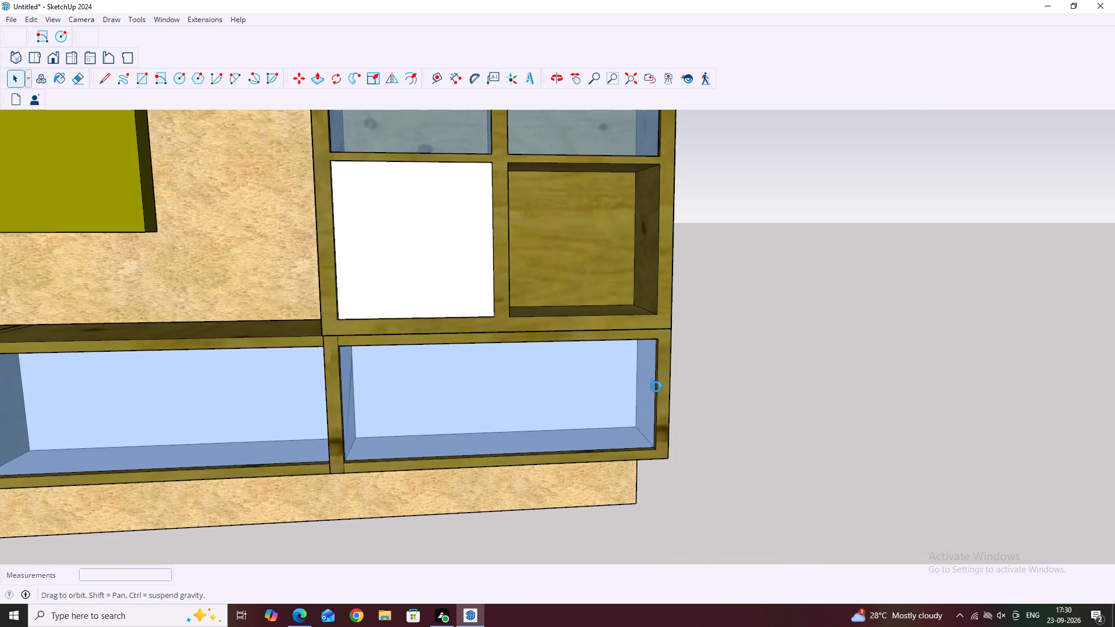
middle_drag(656, 387, 647, 383)
middle_drag(436, 322, 635, 333)
middle_drag(285, 338, 560, 332)
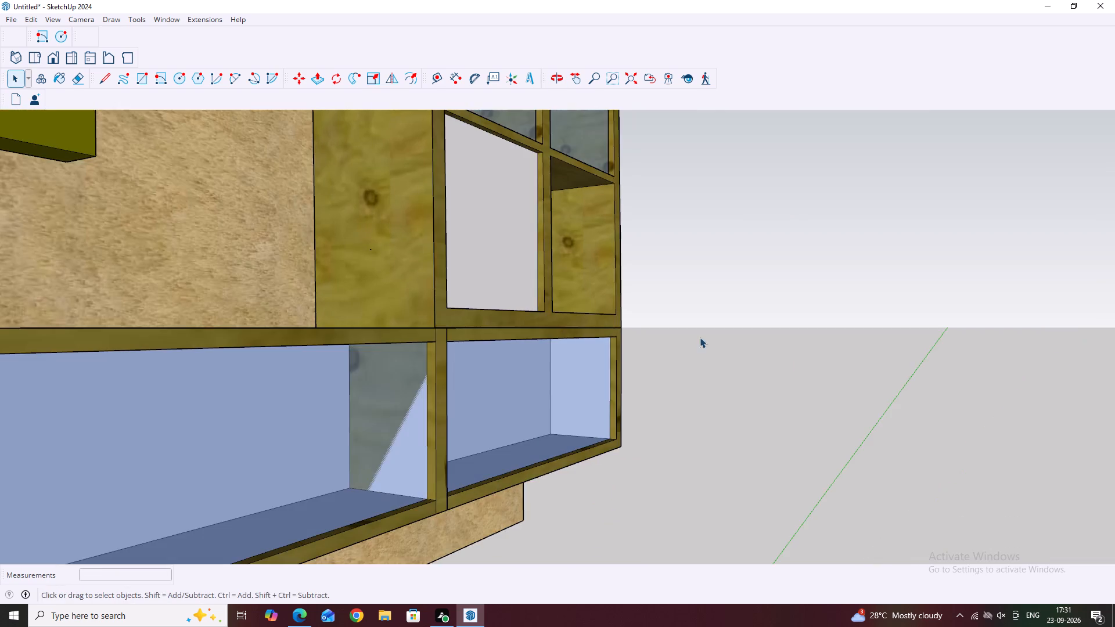
middle_drag(724, 342, 250, 388)
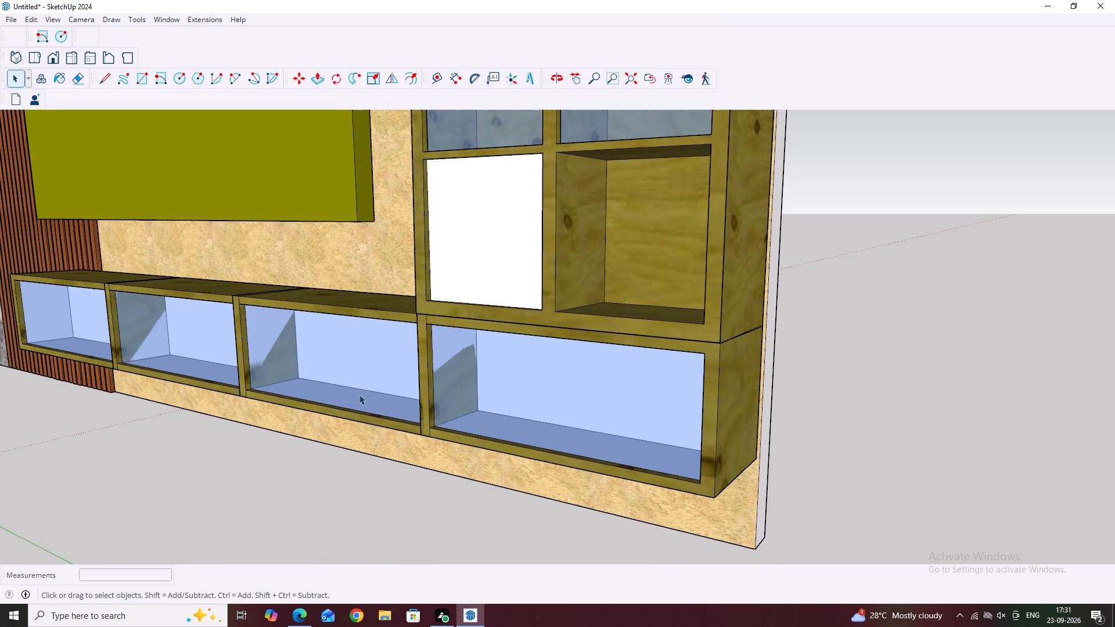
middle_drag(556, 276, 696, 366)
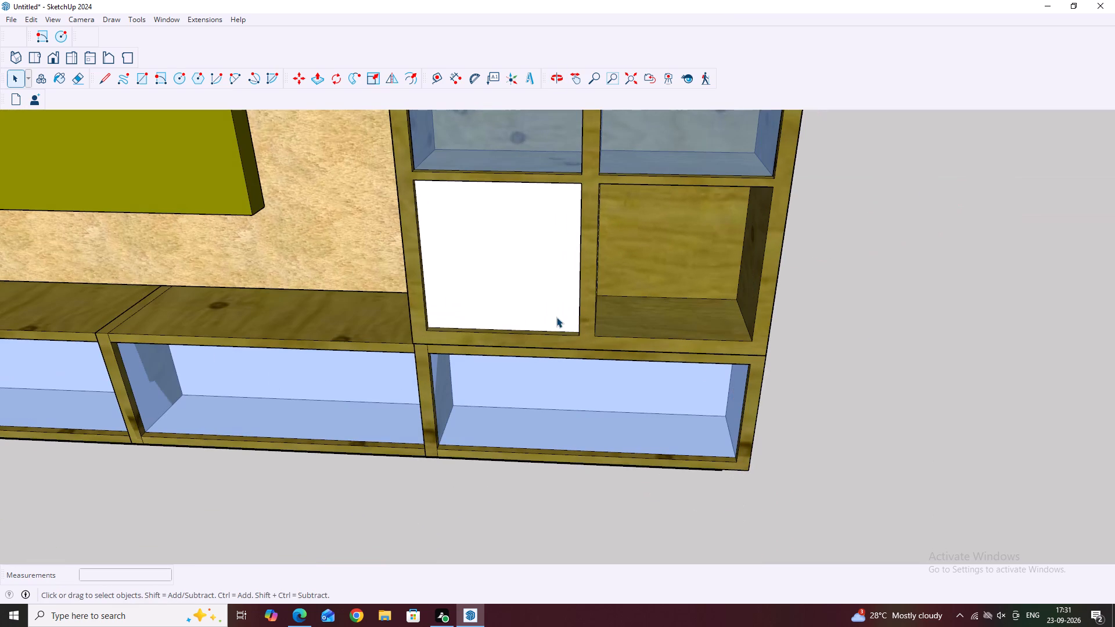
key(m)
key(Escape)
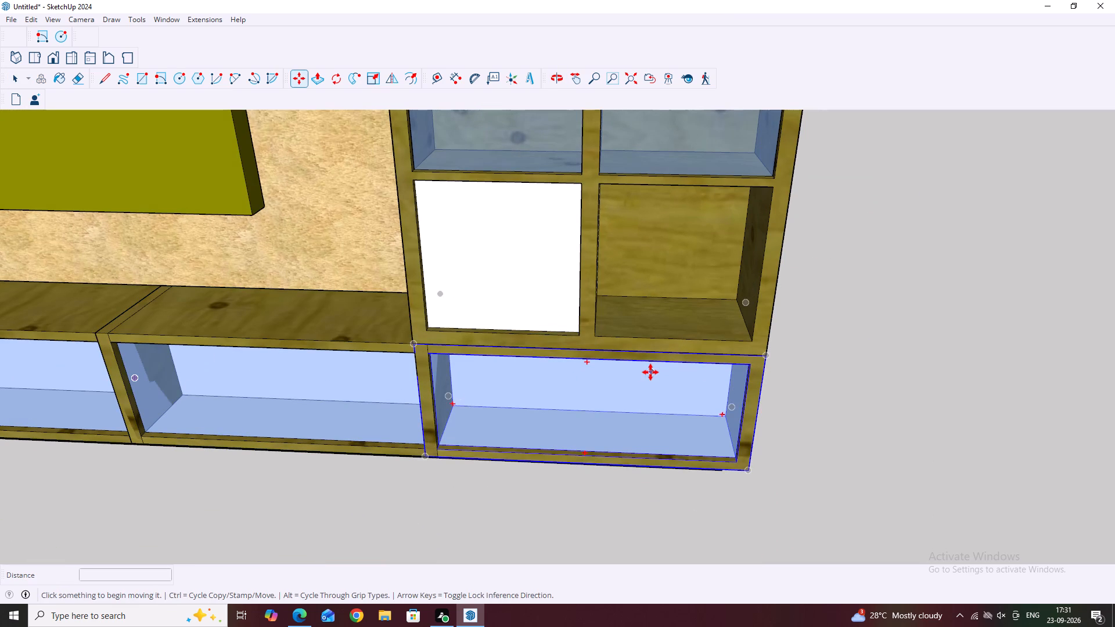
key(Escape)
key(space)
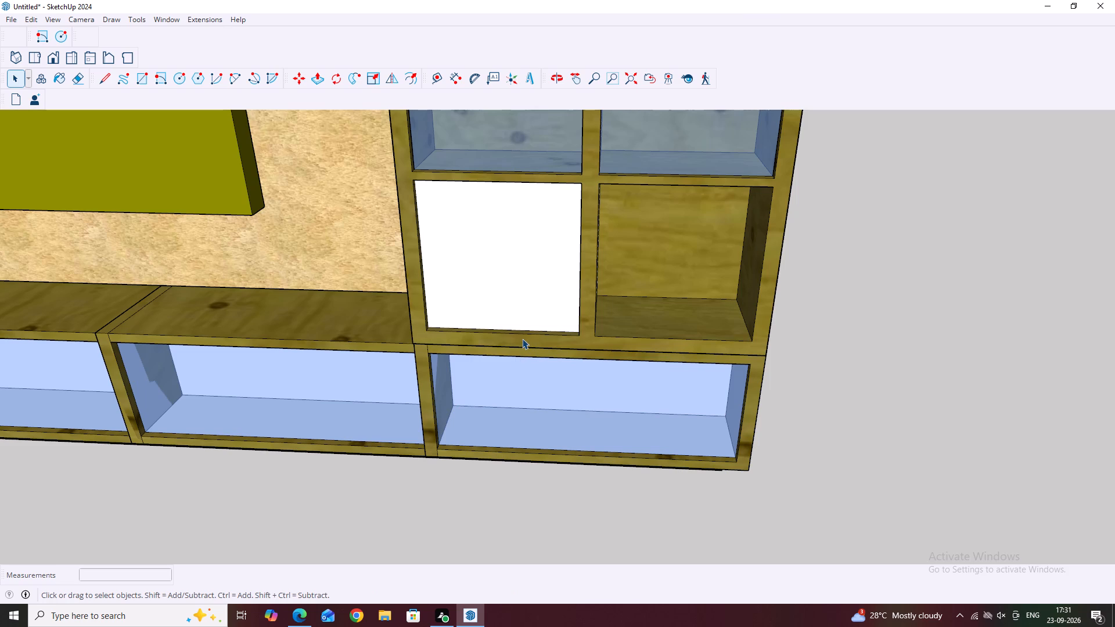
Paint the white rectangle in the inner column's bottom compartment with Translucent Glass Blue.
key(b)
click(510, 298)
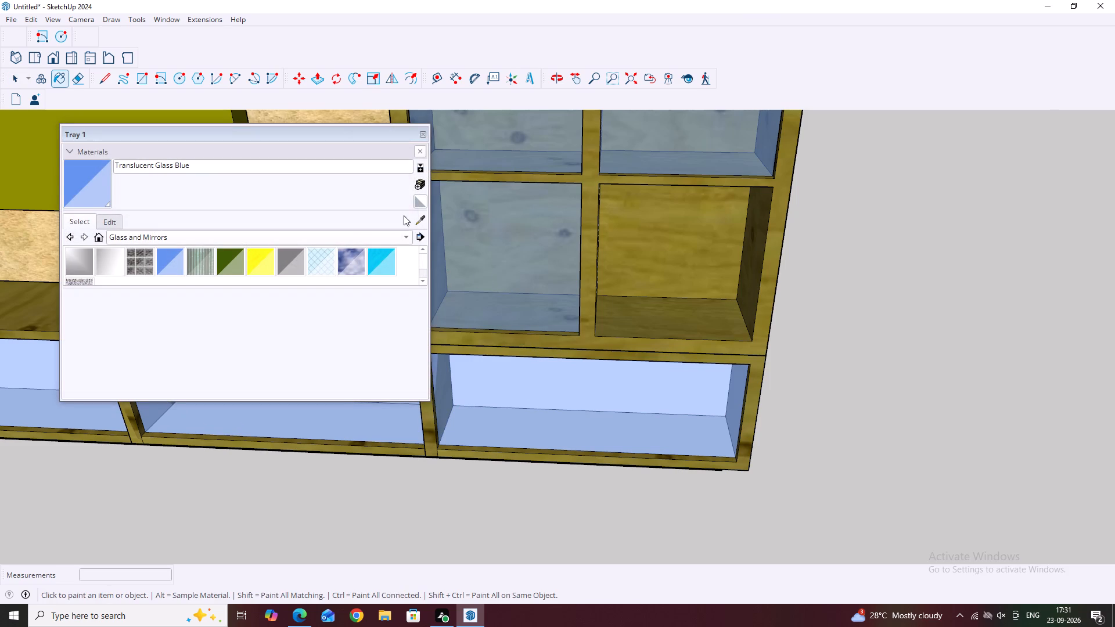
click(421, 135)
key(Escape)
key(space)
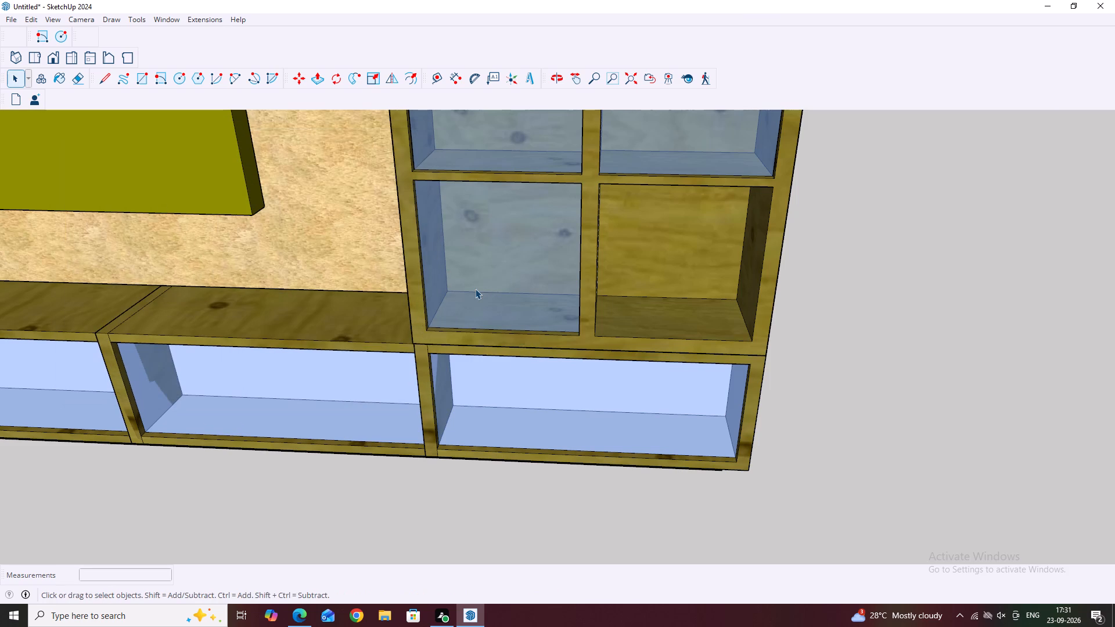
Copy the bottom-row glass panel about 1' 10" sideways into the outer column's bottom compartment.
click(477, 289)
middle_drag(588, 325, 535, 258)
key(m)
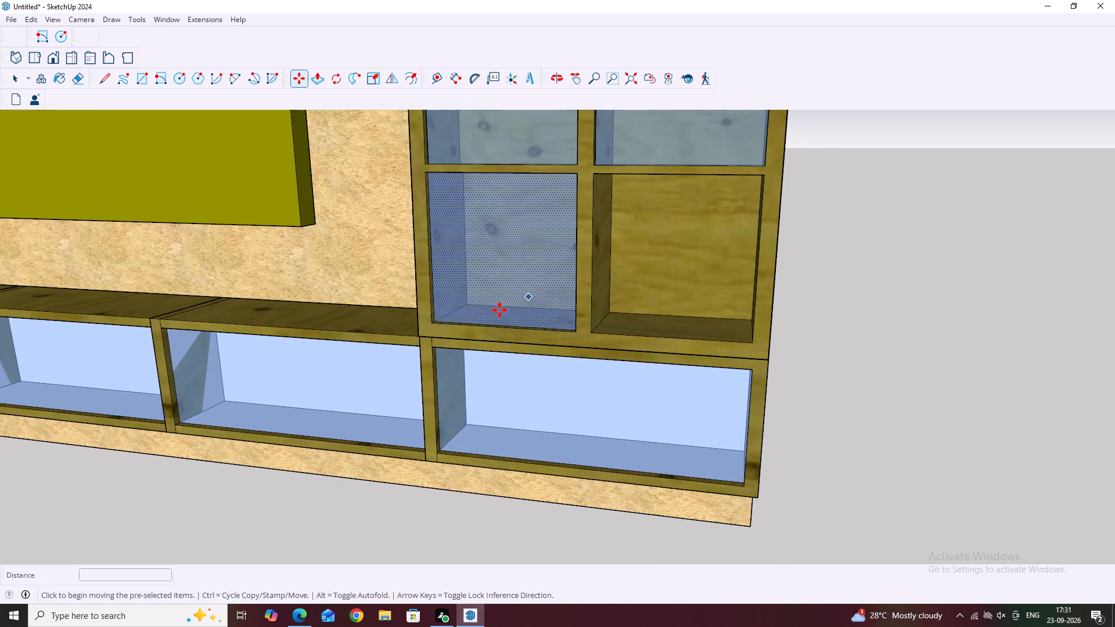
scroll(461, 325, up, 6)
click(425, 320)
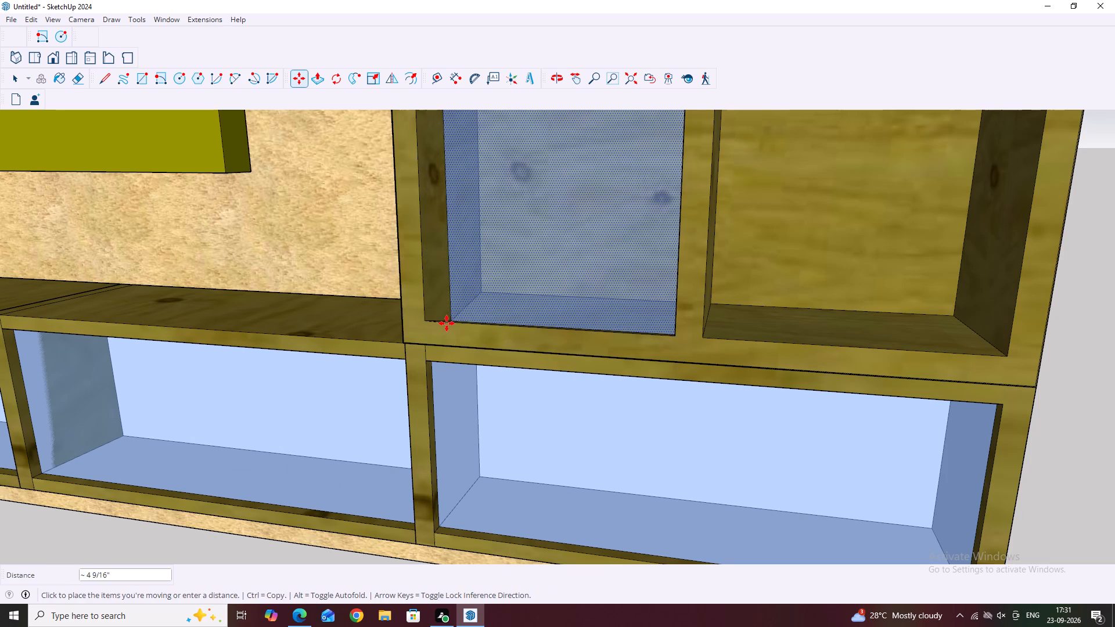
click(704, 337)
key(Escape)
key(space)
Examine the lower corners where the two-column cabinet meets the floating box unit for alignment.
scroll(636, 402, down, 6)
middle_drag(789, 417, 944, 407)
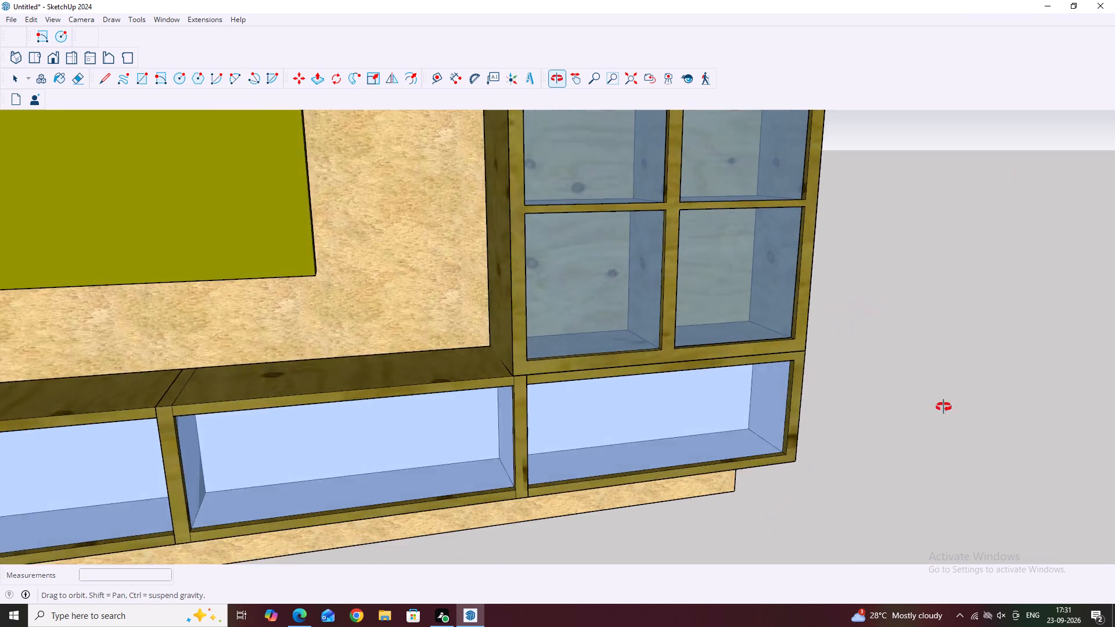
middle_drag(944, 407, 943, 366)
scroll(512, 382, up, 2)
scroll(613, 376, down, 11)
triple_click(651, 348)
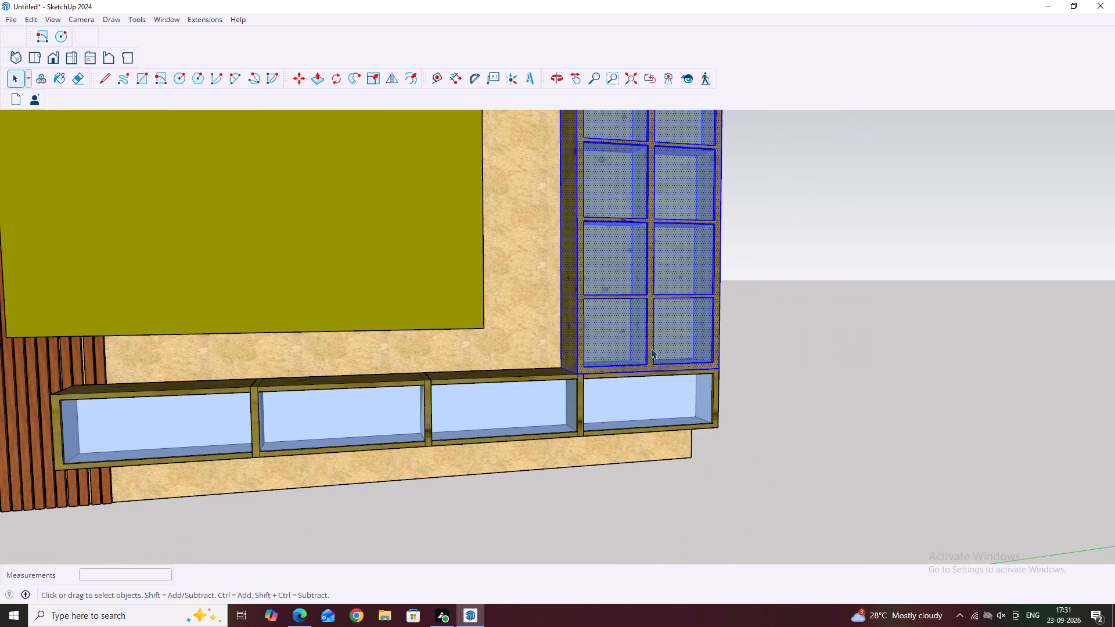
scroll(585, 381, up, 3)
key(m)
scroll(580, 381, up, 10)
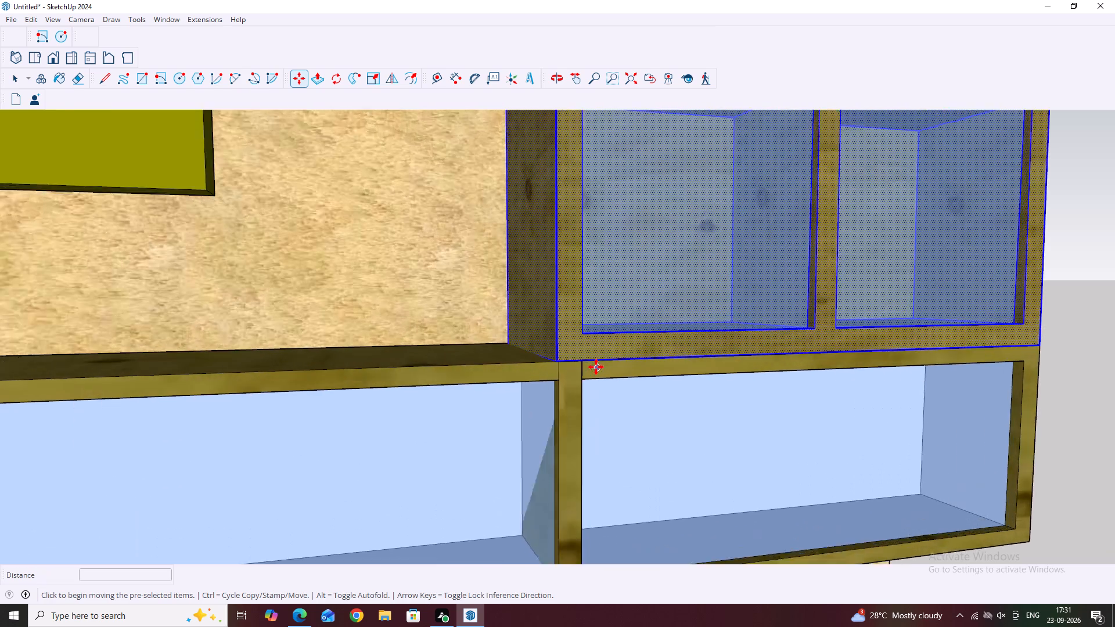
scroll(596, 367, up, 20)
middle_drag(715, 378, 585, 339)
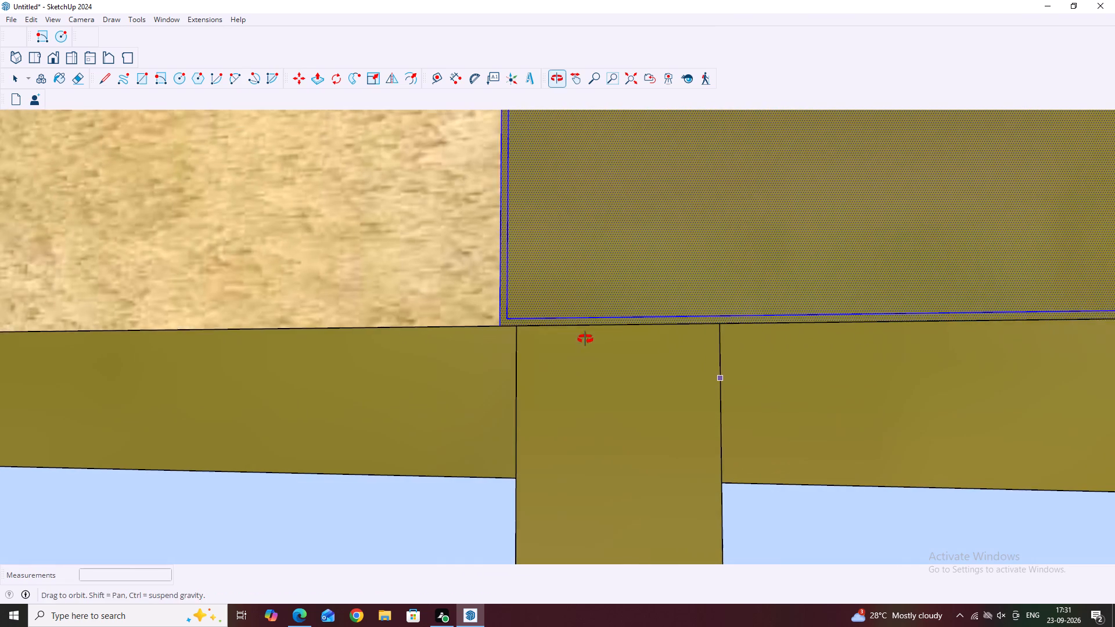
middle_drag(585, 339, 578, 338)
scroll(449, 322, down, 6)
scroll(515, 327, up, 2)
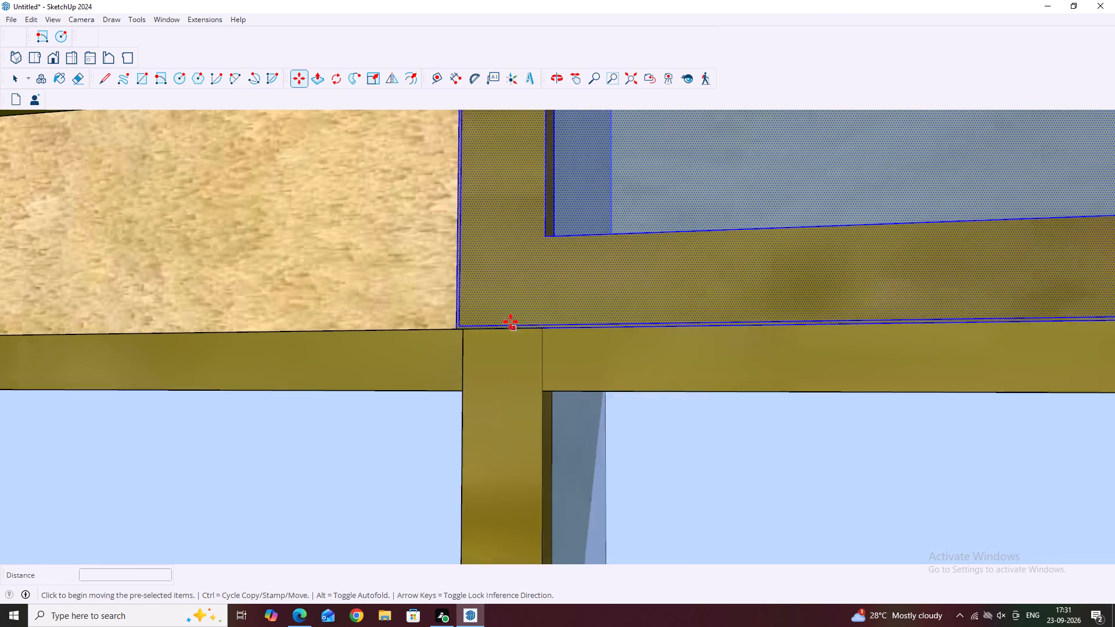
scroll(510, 322, up, 16)
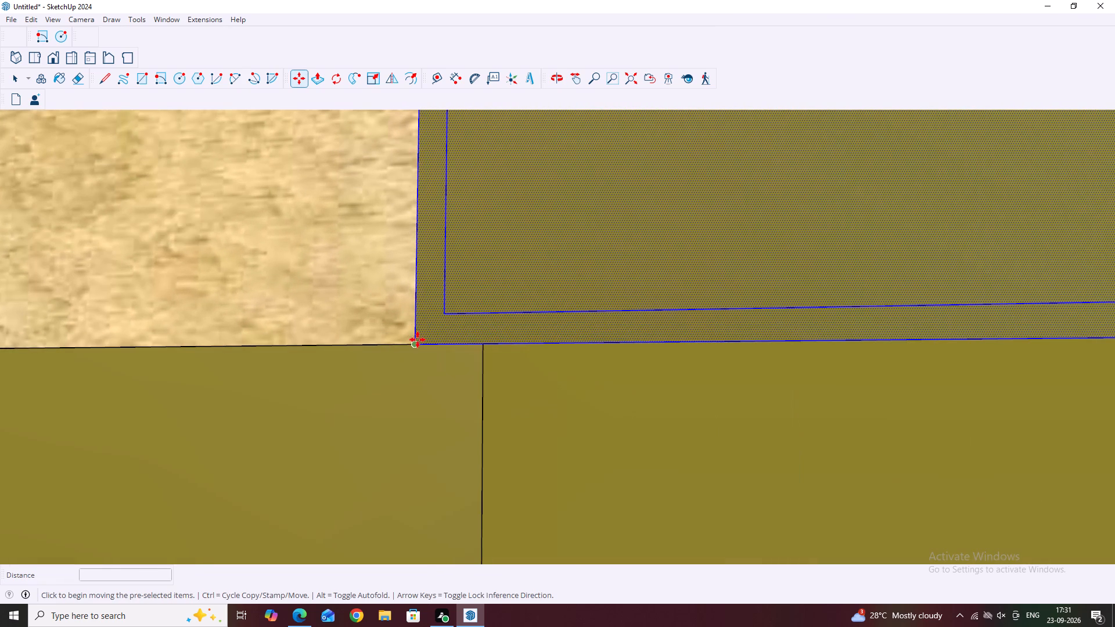
scroll(416, 346, down, 19)
scroll(423, 363, down, 4)
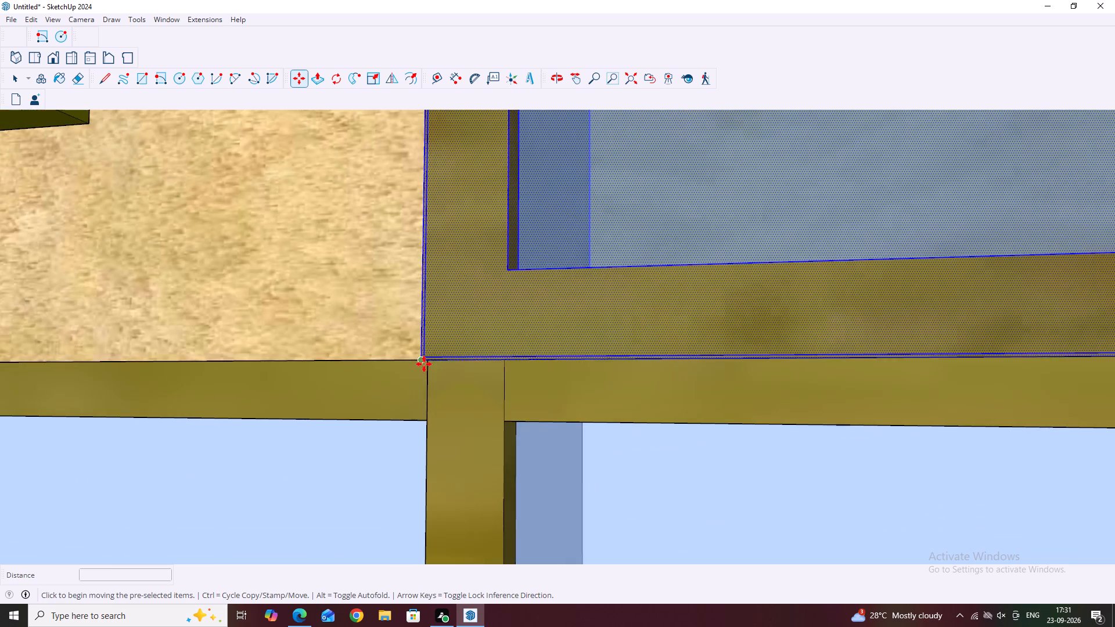
scroll(424, 364, down, 7)
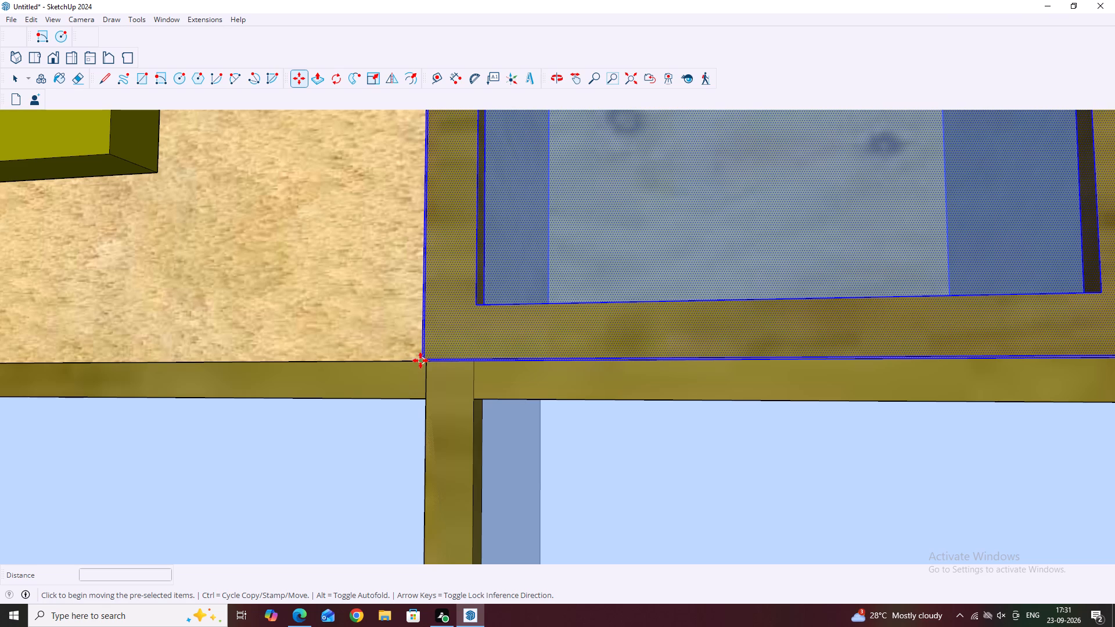
scroll(420, 361, up, 19)
scroll(413, 364, down, 13)
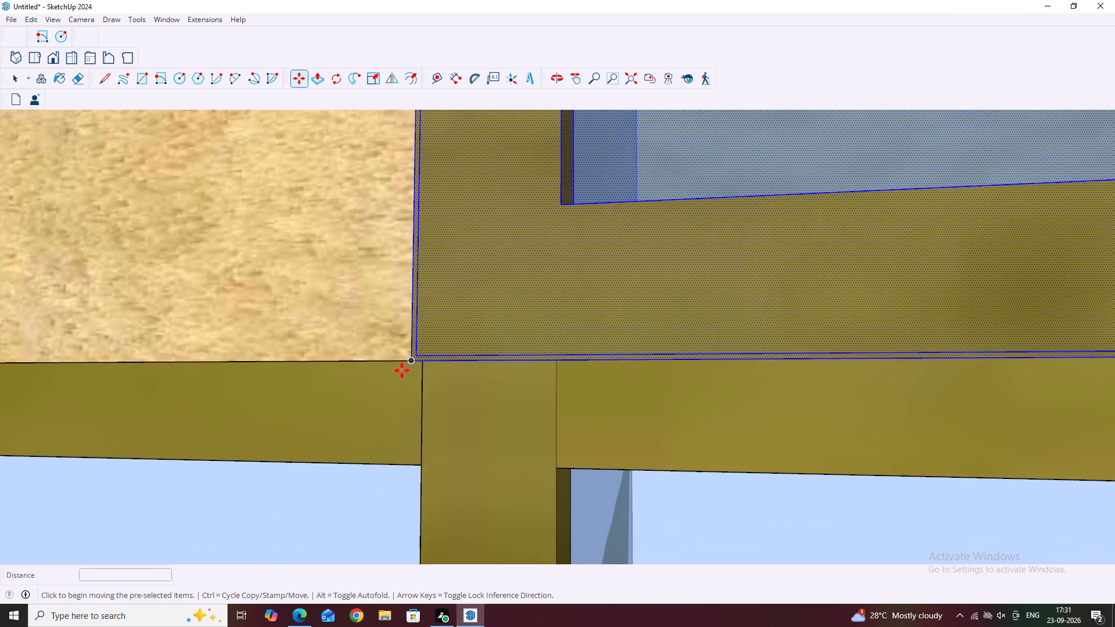
scroll(402, 370, down, 20)
scroll(402, 370, down, 20)
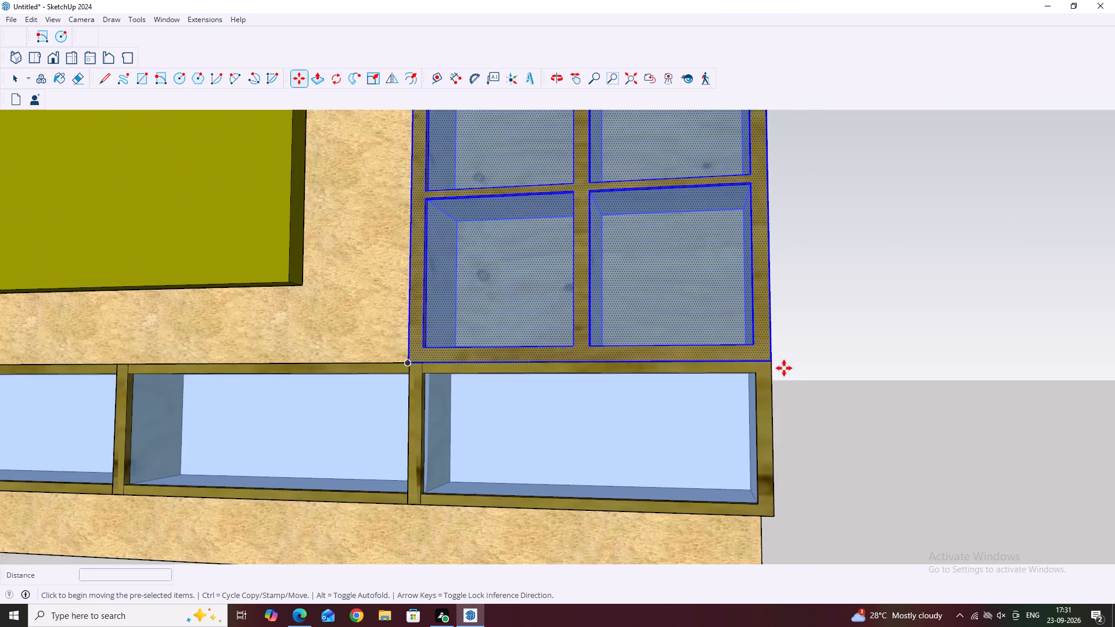
scroll(784, 367, up, 20)
scroll(784, 367, up, 19)
middle_click(762, 366)
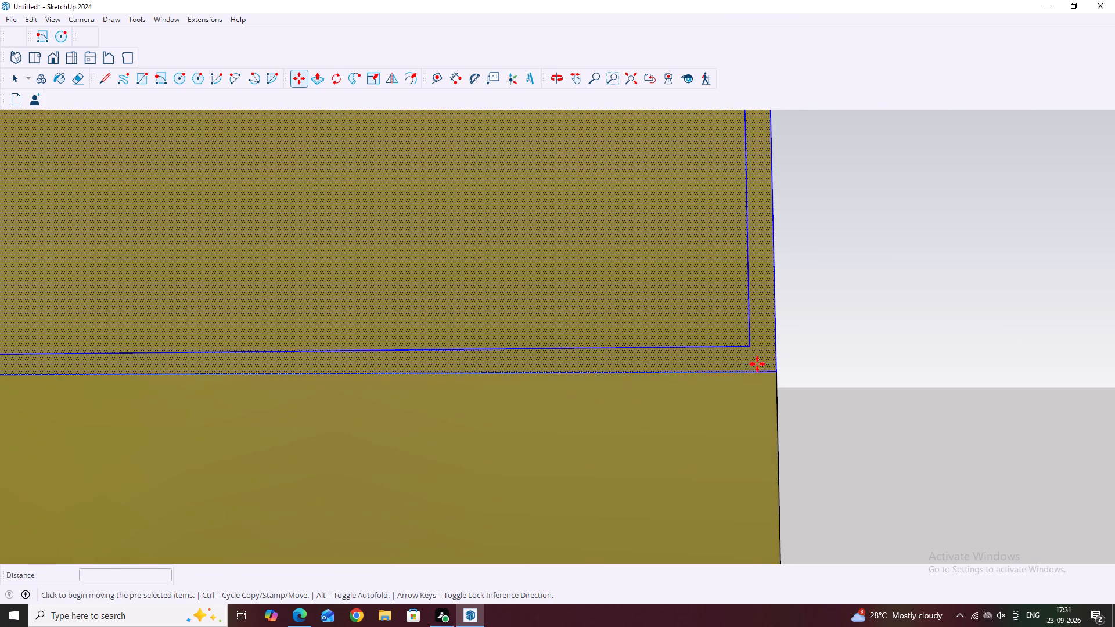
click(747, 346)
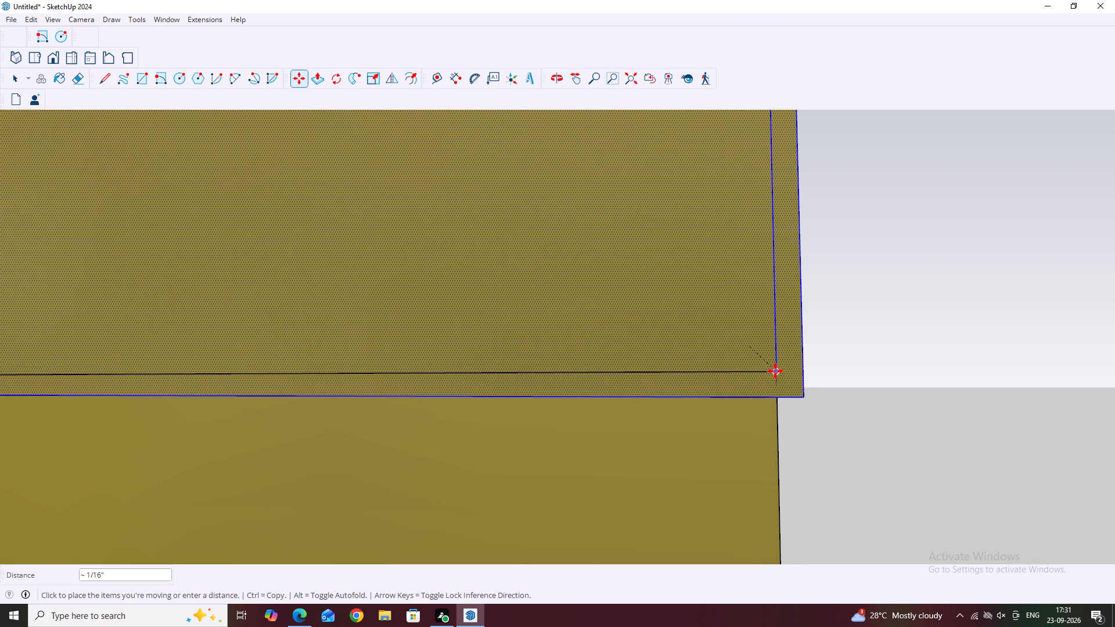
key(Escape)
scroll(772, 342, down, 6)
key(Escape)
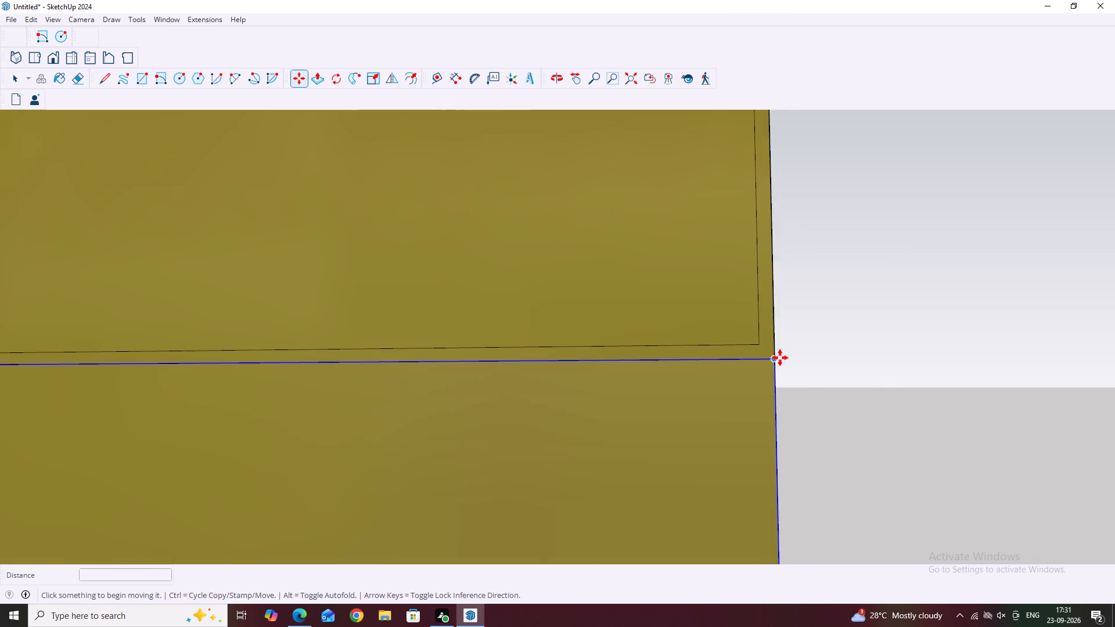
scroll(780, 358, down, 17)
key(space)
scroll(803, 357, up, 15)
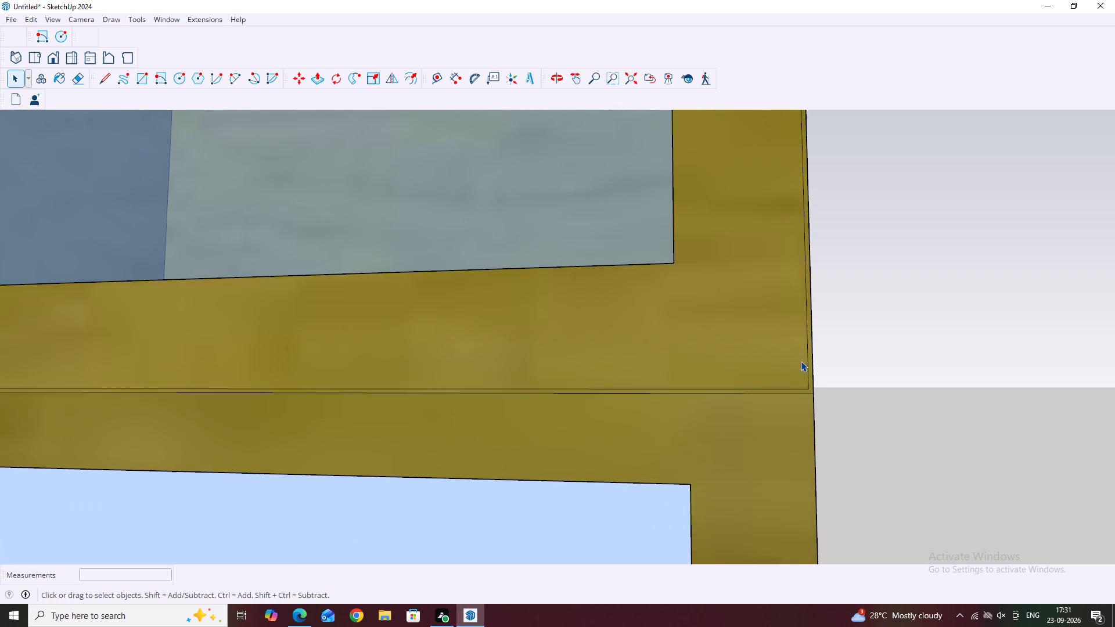
Delete the stray vertical and horizontal edges at the cabinet's outer lower corner, just above the floating box unit.
scroll(801, 361, up, 3)
click(810, 381)
middle_click(811, 381)
scroll(811, 381, down, 5)
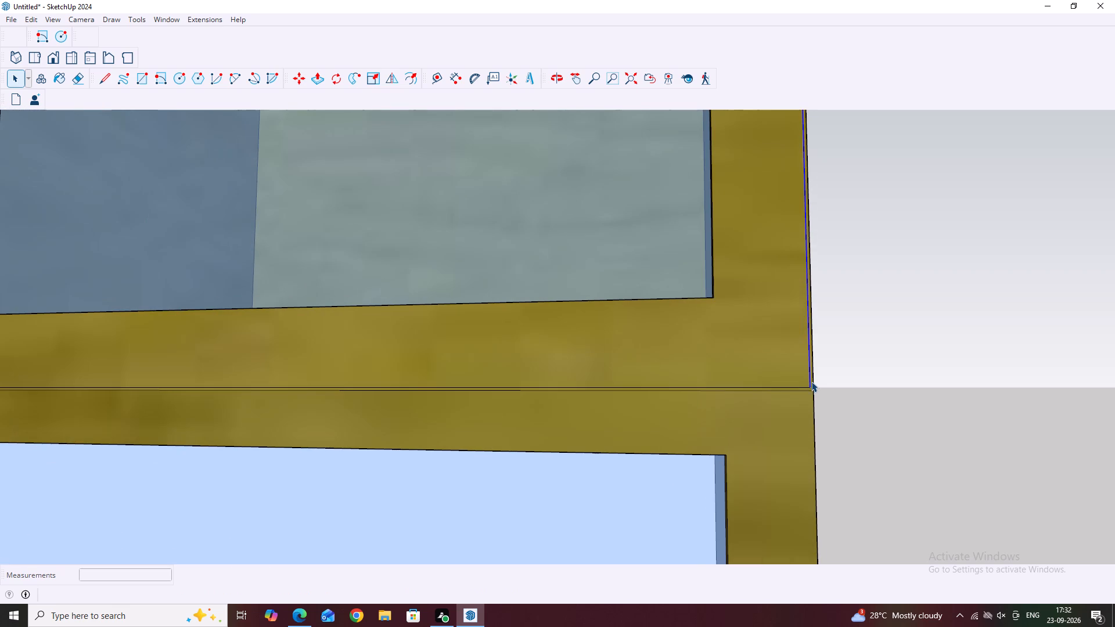
key(Delete)
scroll(800, 387, up, 3)
click(796, 387)
key(Delete)
scroll(804, 402, down, 18)
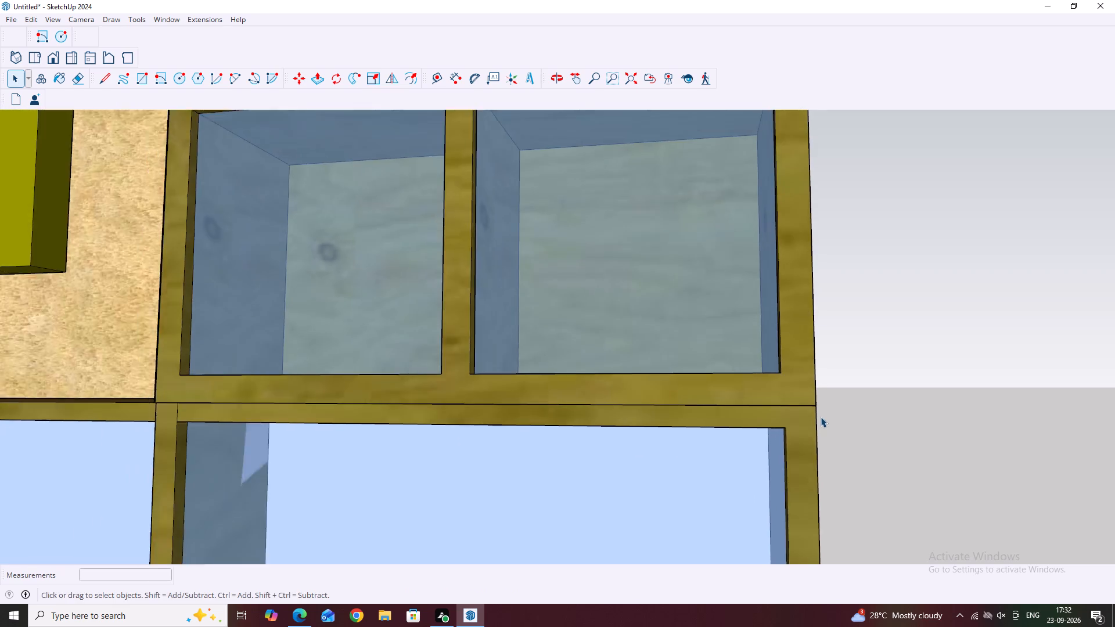
Delete the stray vertical edge at the cabinet's inner lower corner, beside the TV back panel.
scroll(821, 417, down, 2)
scroll(357, 397, up, 14)
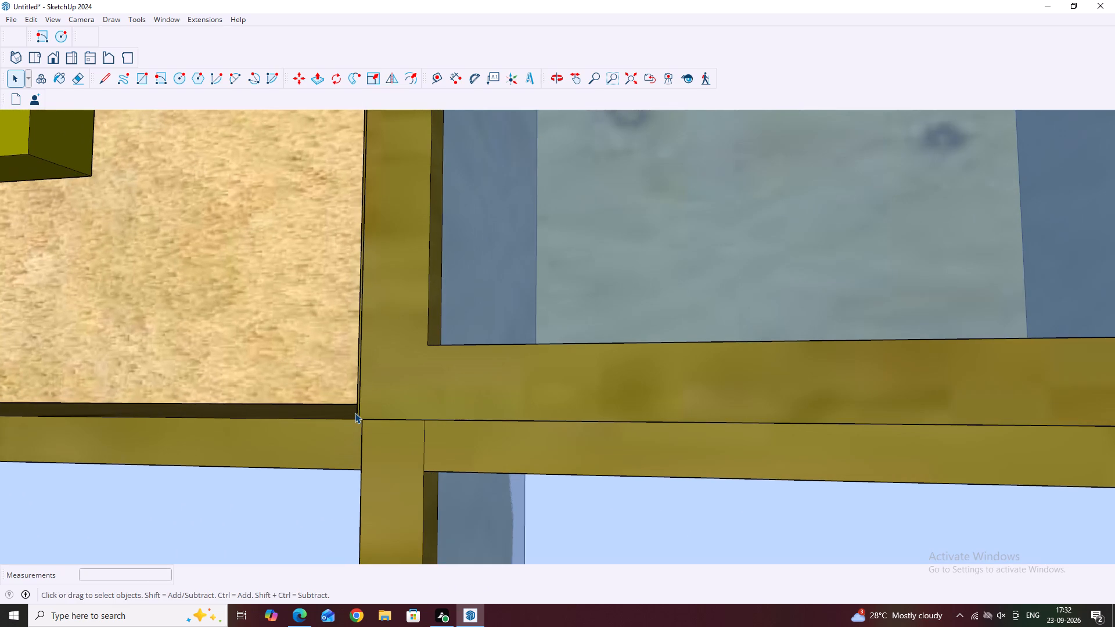
middle_drag(357, 412, 553, 453)
scroll(519, 459, up, 6)
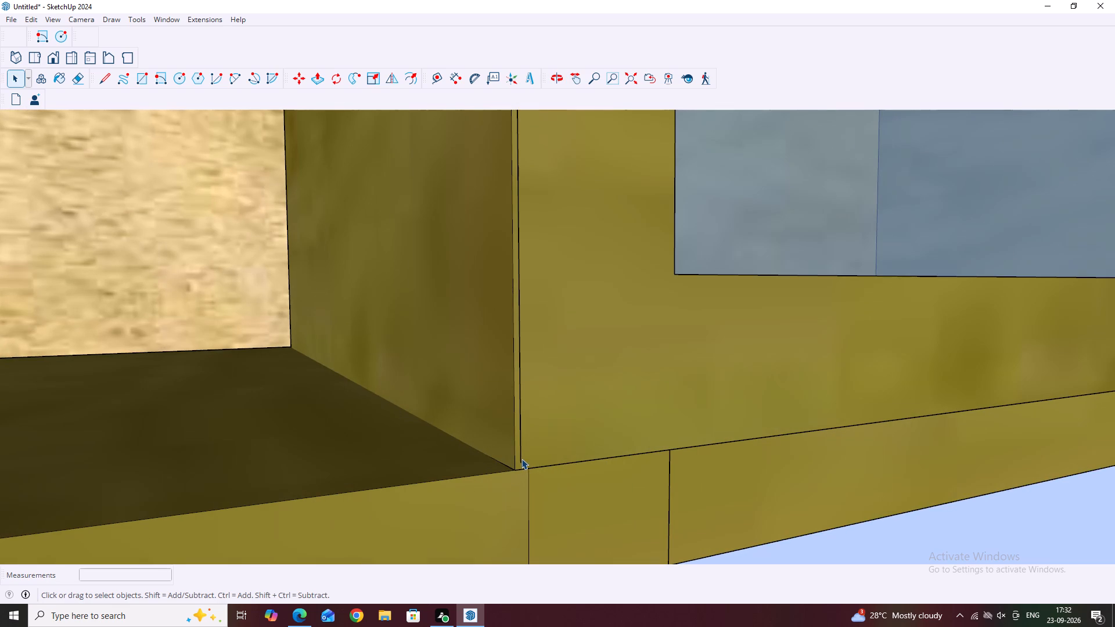
click(521, 459)
key(Delete)
scroll(527, 460, down, 15)
scroll(583, 391, down, 8)
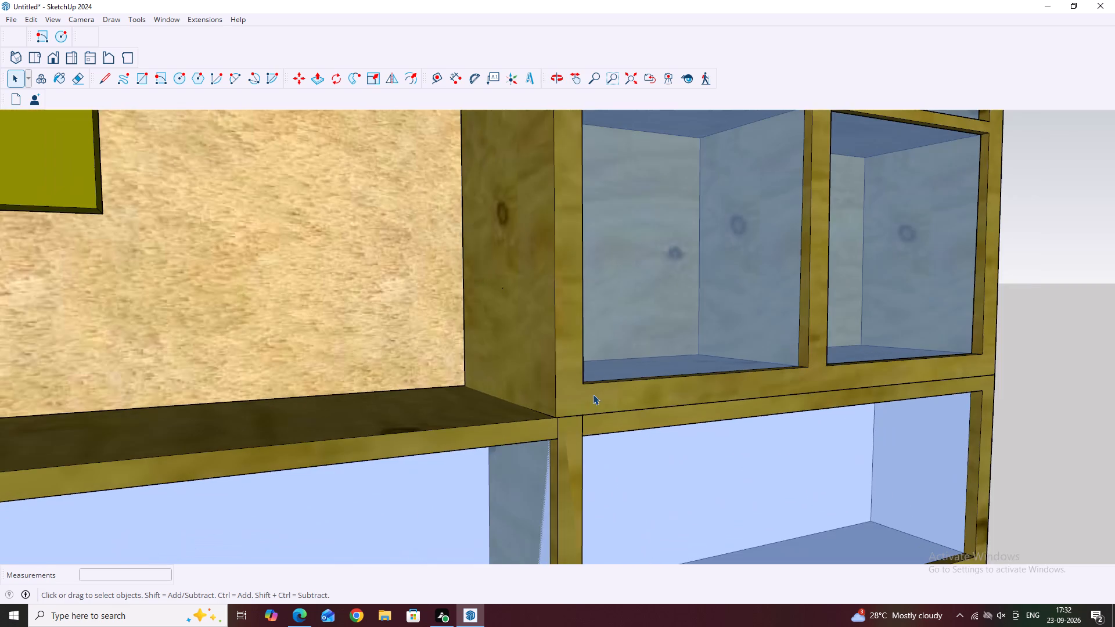
Examine the joint between the two-column cabinet and the floating box unit from the front and from above.
scroll(572, 424, up, 2)
click(586, 426)
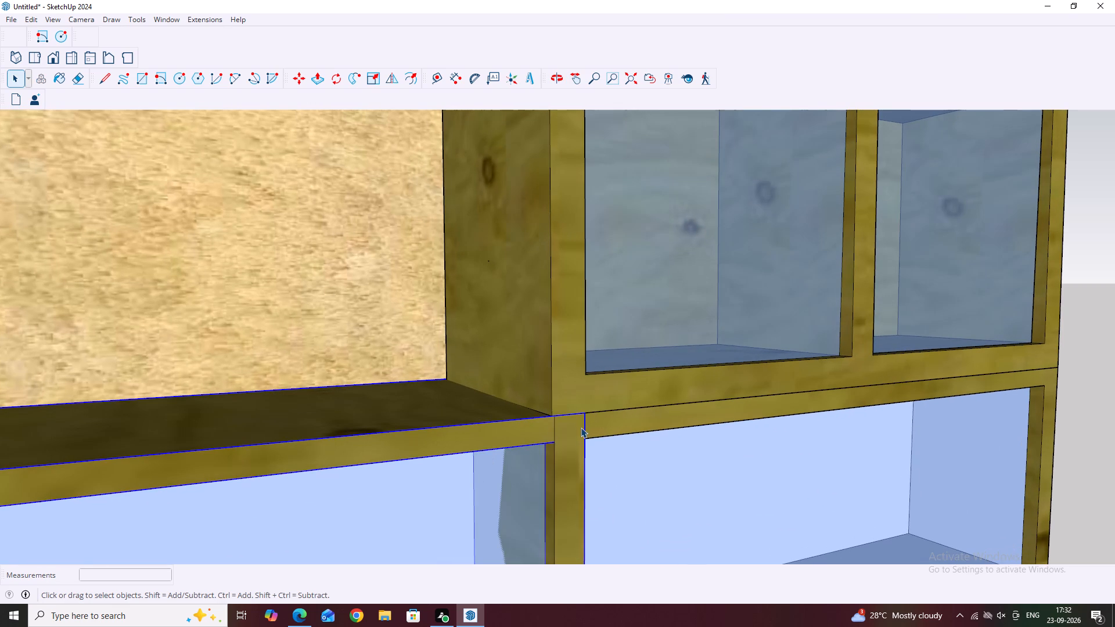
key(Escape)
key(Escape)
click(456, 390)
scroll(408, 372, down, 14)
middle_drag(926, 350, 911, 350)
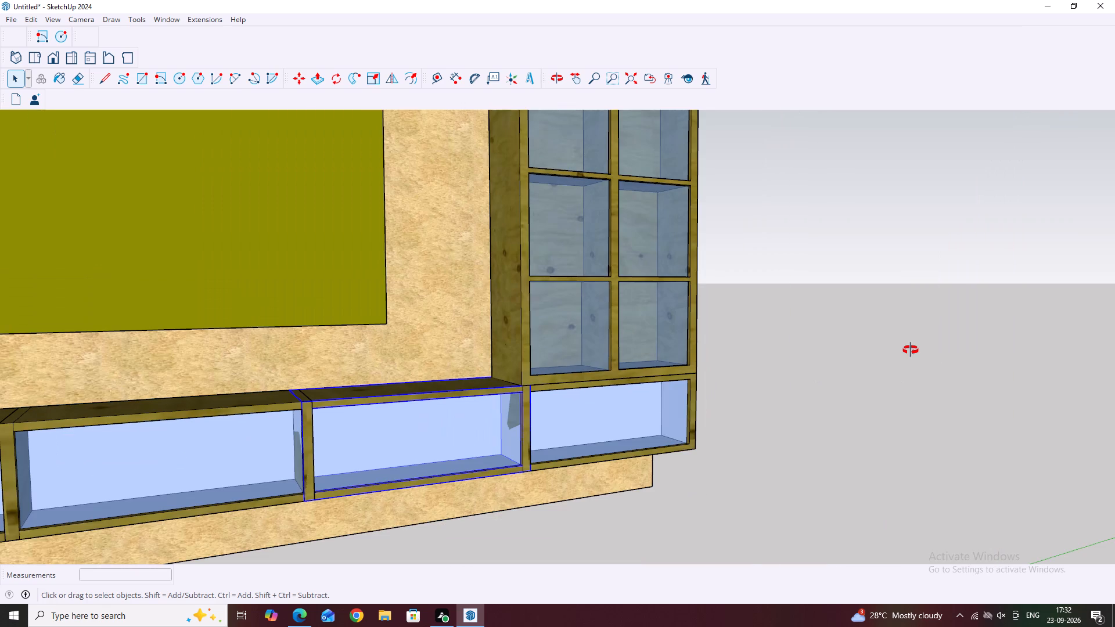
middle_drag(911, 350, 684, 484)
middle_drag(742, 240, 699, 362)
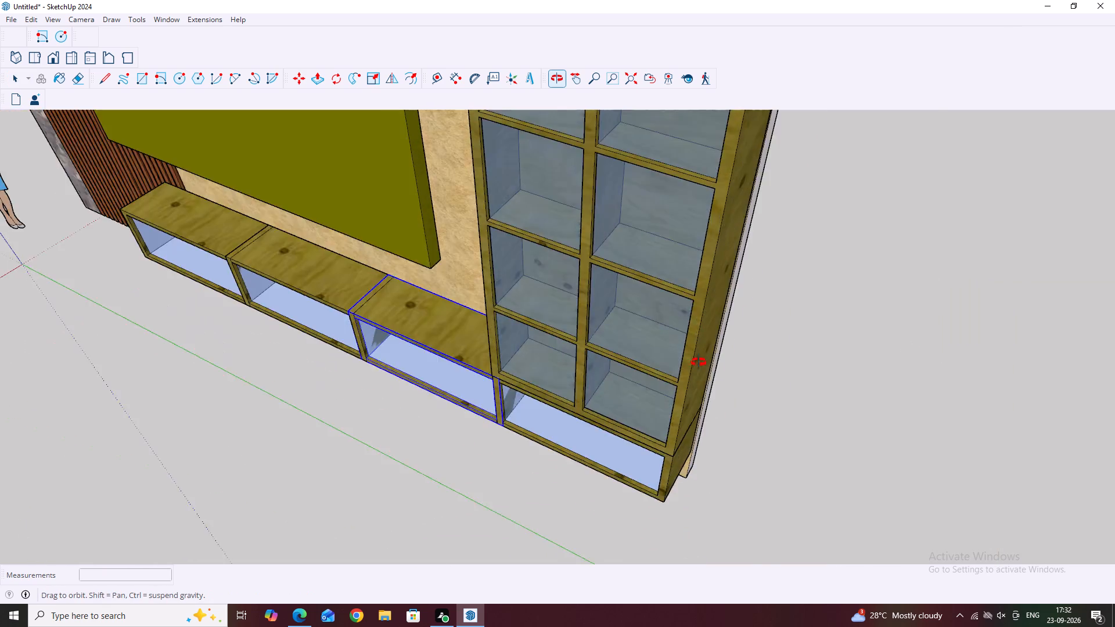
middle_drag(699, 362, 733, 446)
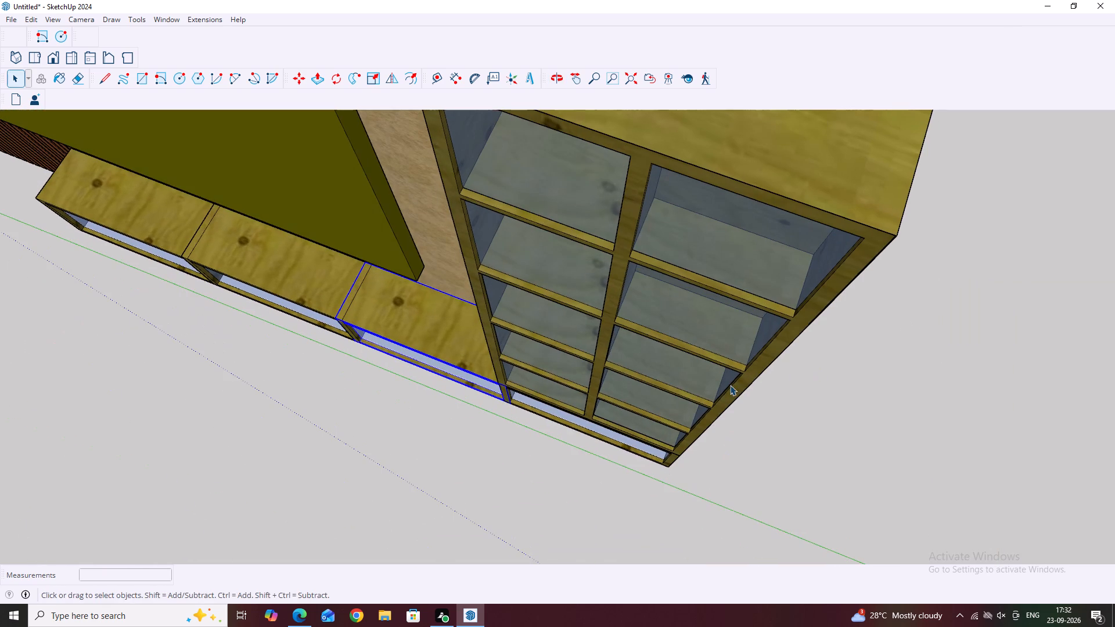
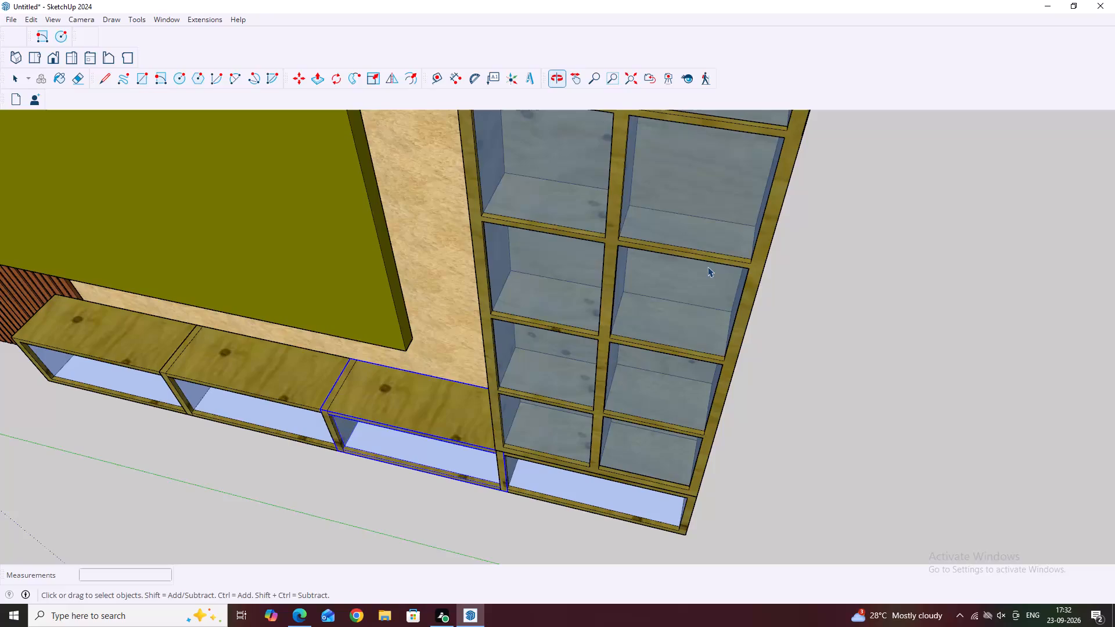
Examine the two-column cabinet and the floating box unit from the outer side and from the front.
middle_drag(826, 286, 609, 176)
middle_drag(621, 334, 618, 323)
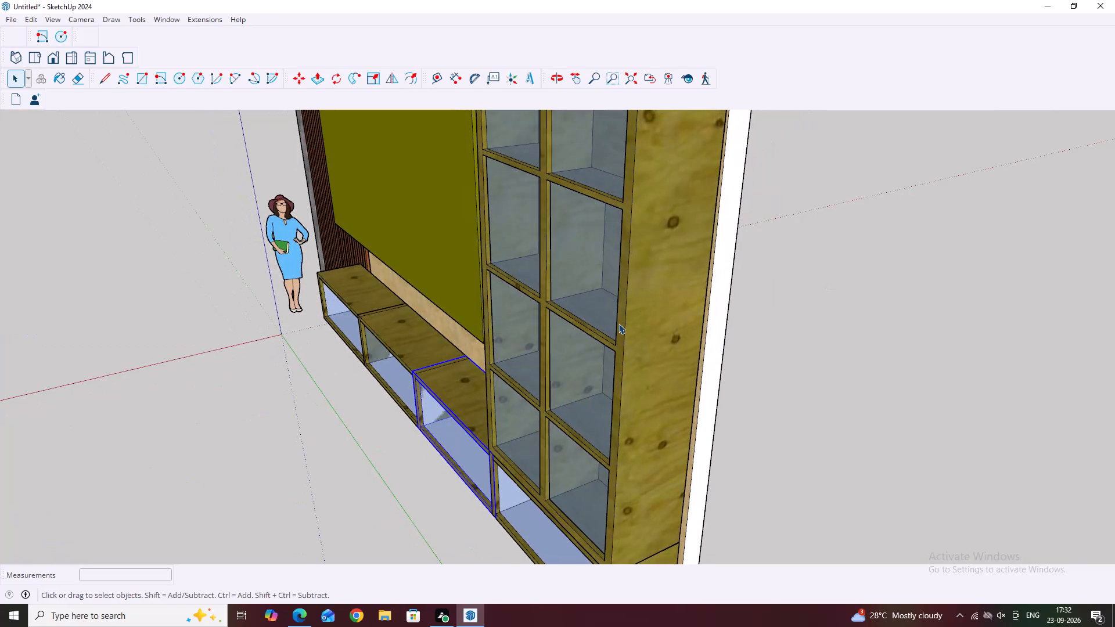
middle_drag(618, 323, 717, 327)
middle_drag(700, 481, 755, 398)
middle_drag(744, 441, 707, 434)
middle_drag(699, 456, 774, 421)
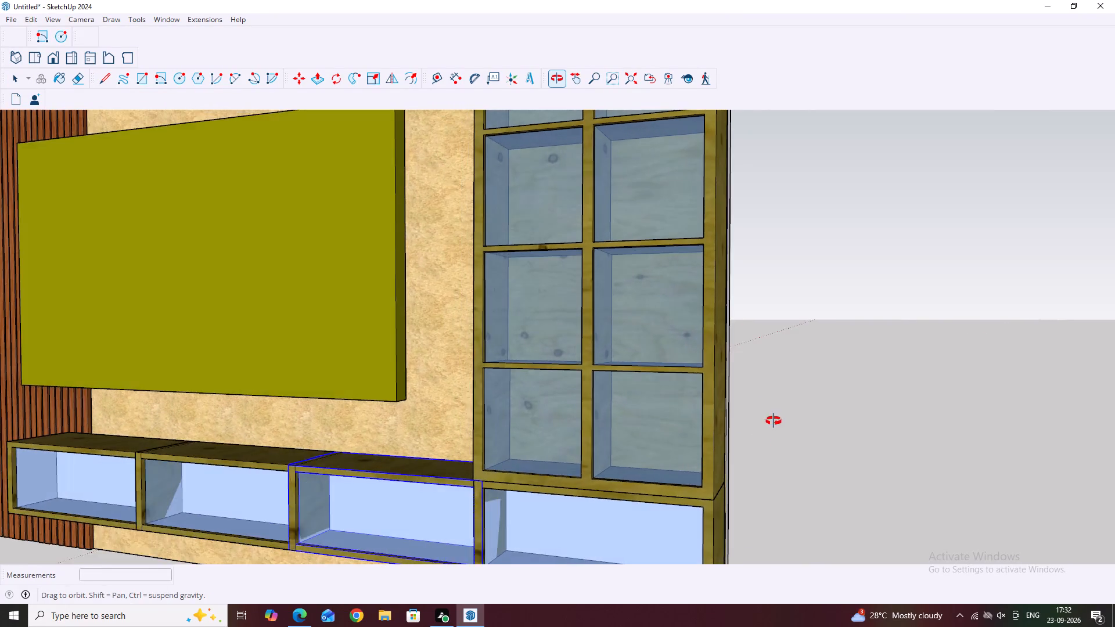
middle_drag(774, 421, 767, 378)
scroll(756, 372, up, 1)
scroll(724, 344, down, 13)
middle_drag(700, 363, 701, 411)
scroll(712, 390, up, 2)
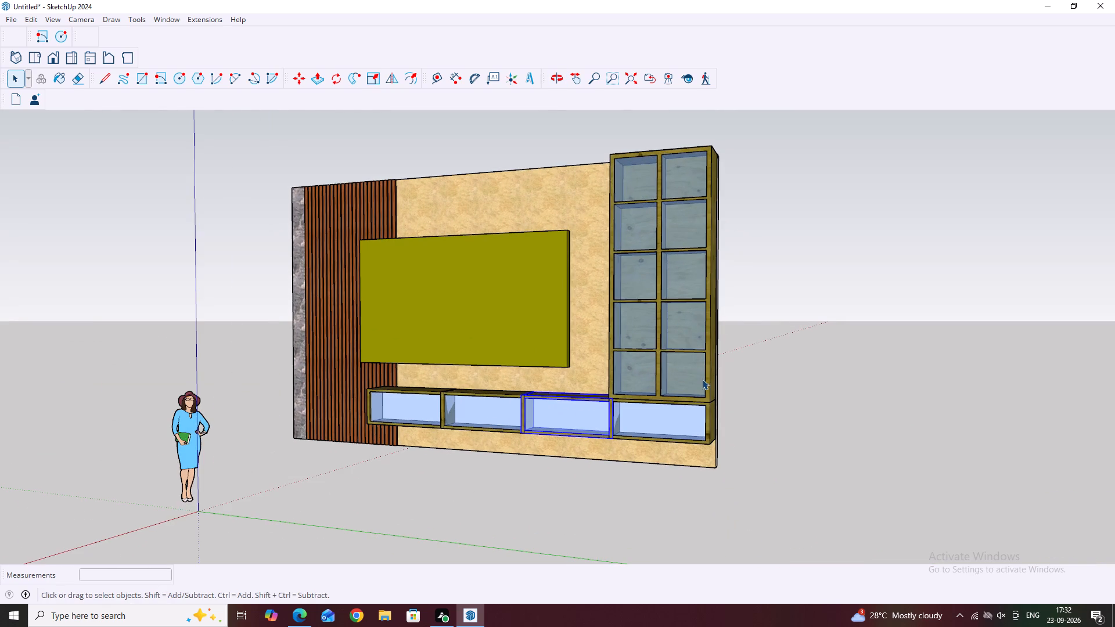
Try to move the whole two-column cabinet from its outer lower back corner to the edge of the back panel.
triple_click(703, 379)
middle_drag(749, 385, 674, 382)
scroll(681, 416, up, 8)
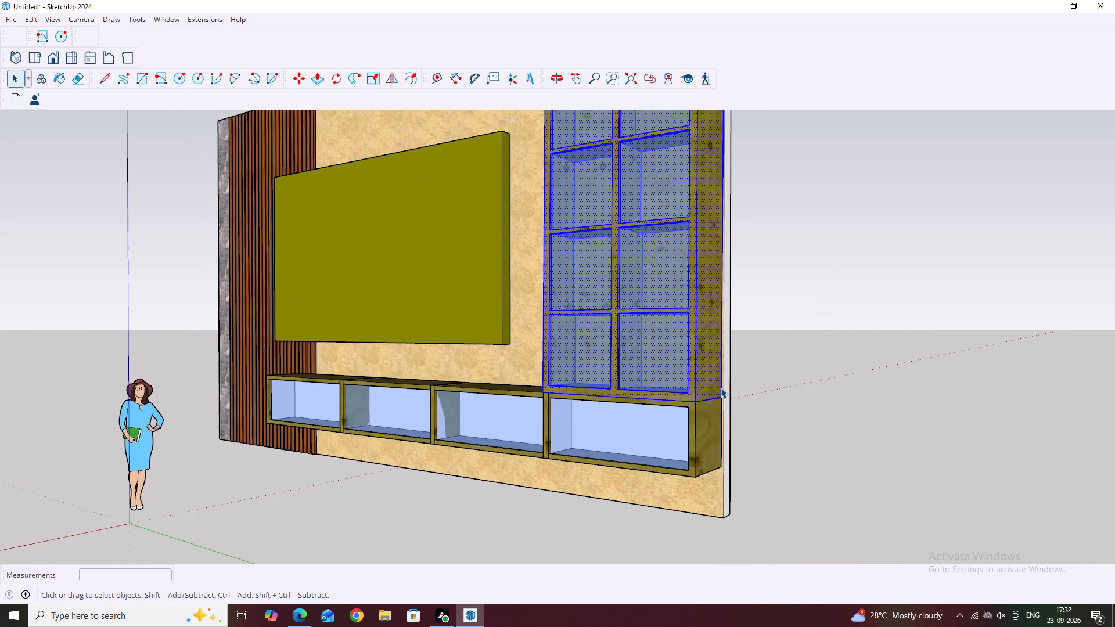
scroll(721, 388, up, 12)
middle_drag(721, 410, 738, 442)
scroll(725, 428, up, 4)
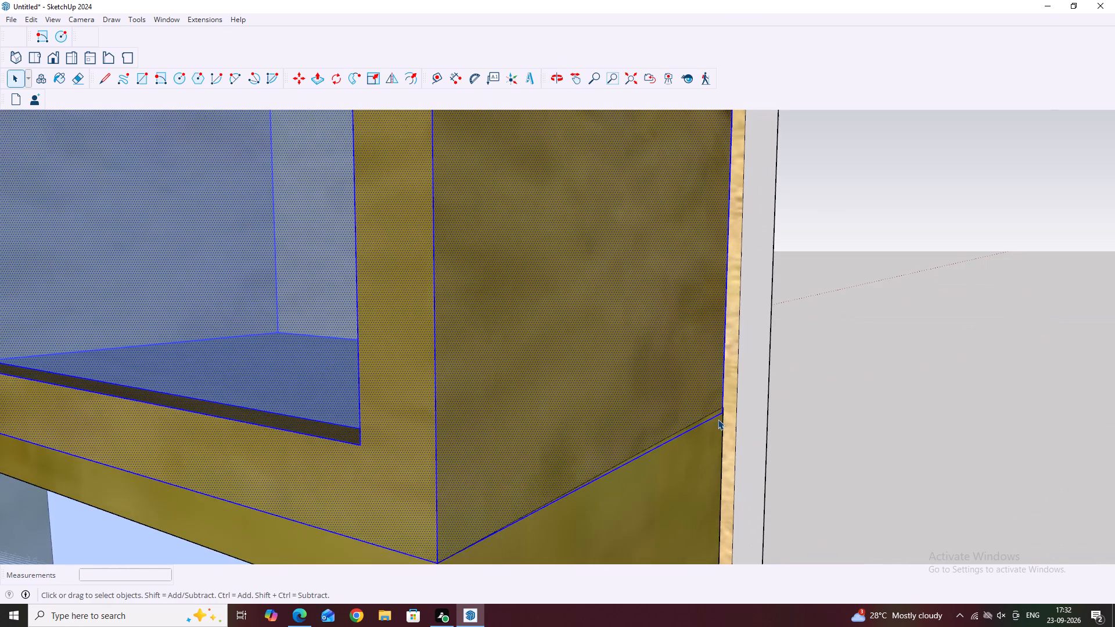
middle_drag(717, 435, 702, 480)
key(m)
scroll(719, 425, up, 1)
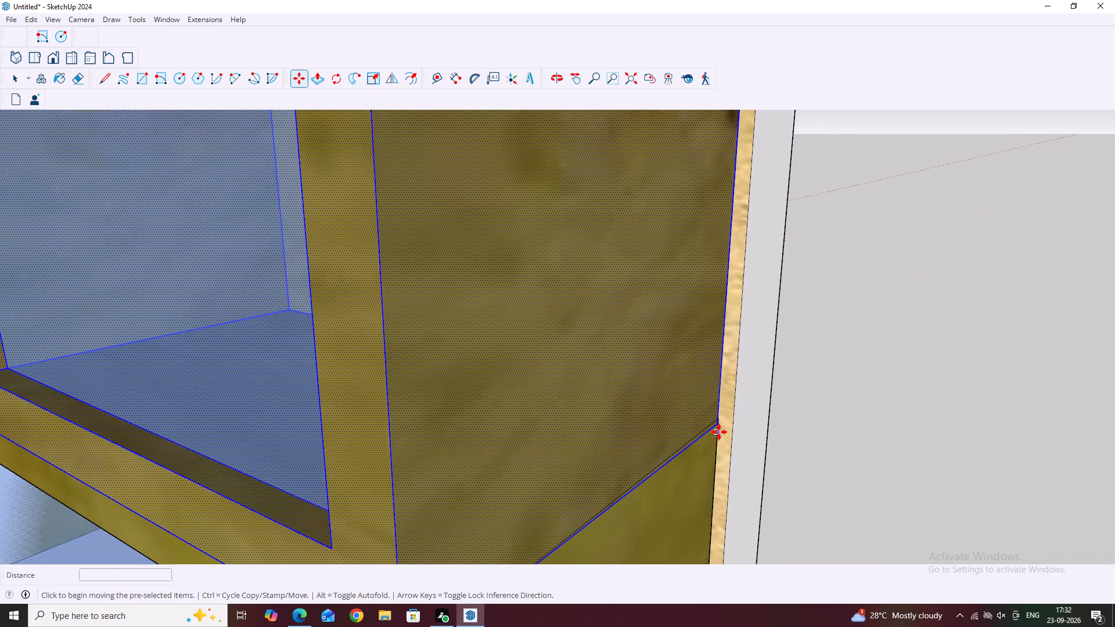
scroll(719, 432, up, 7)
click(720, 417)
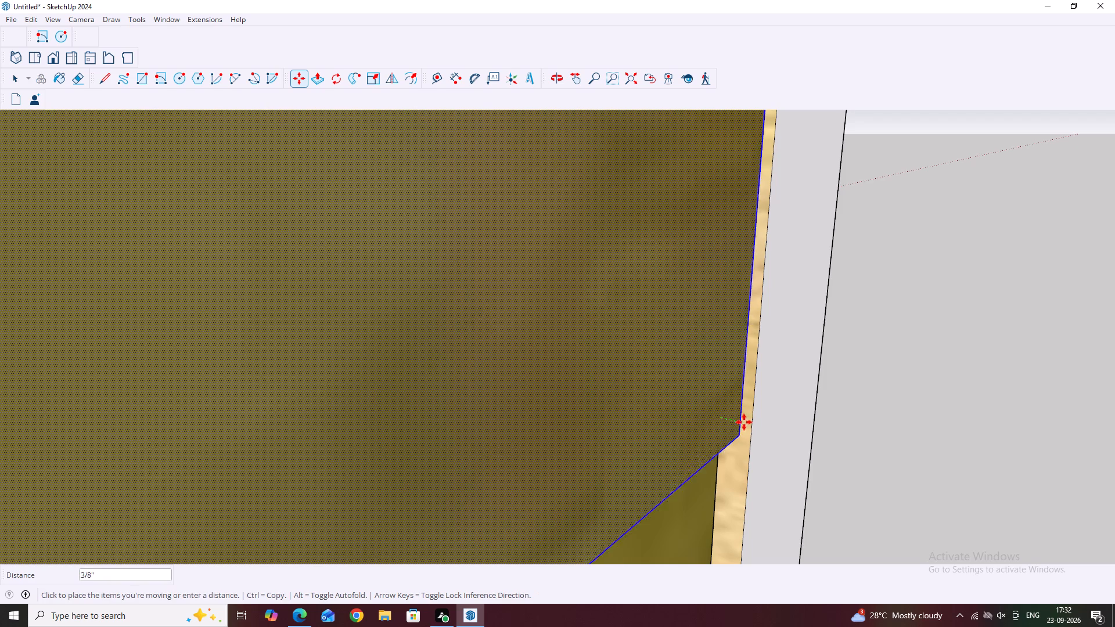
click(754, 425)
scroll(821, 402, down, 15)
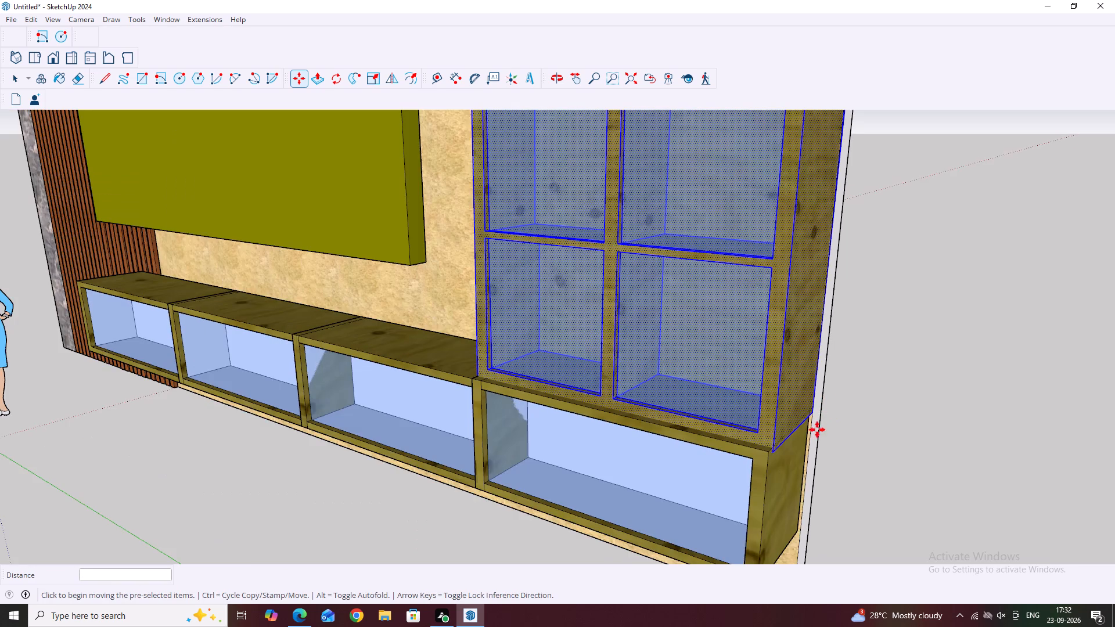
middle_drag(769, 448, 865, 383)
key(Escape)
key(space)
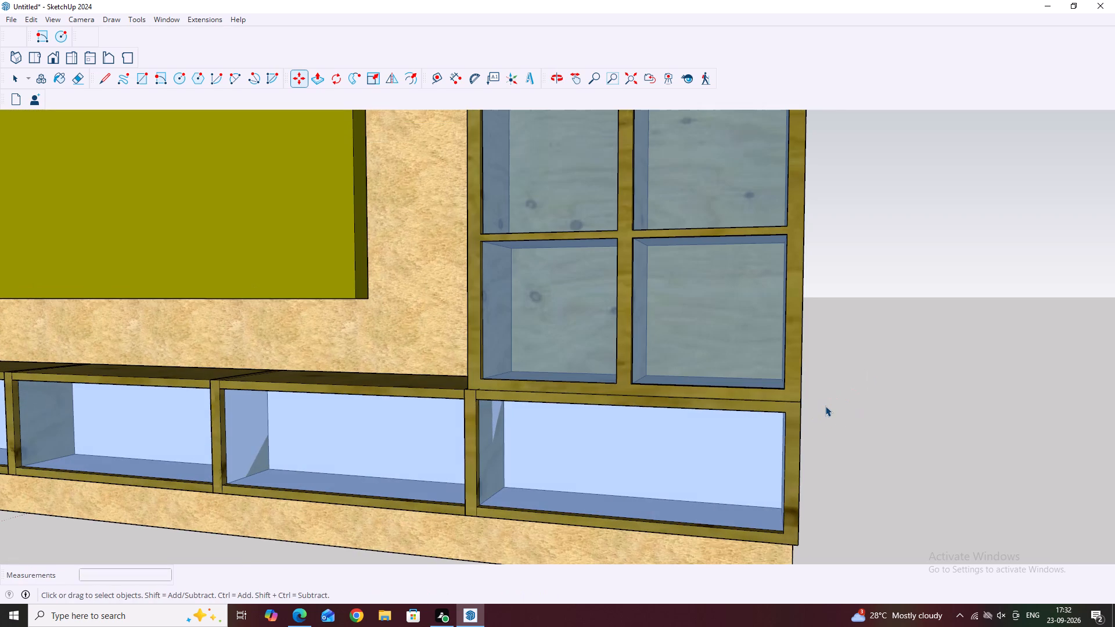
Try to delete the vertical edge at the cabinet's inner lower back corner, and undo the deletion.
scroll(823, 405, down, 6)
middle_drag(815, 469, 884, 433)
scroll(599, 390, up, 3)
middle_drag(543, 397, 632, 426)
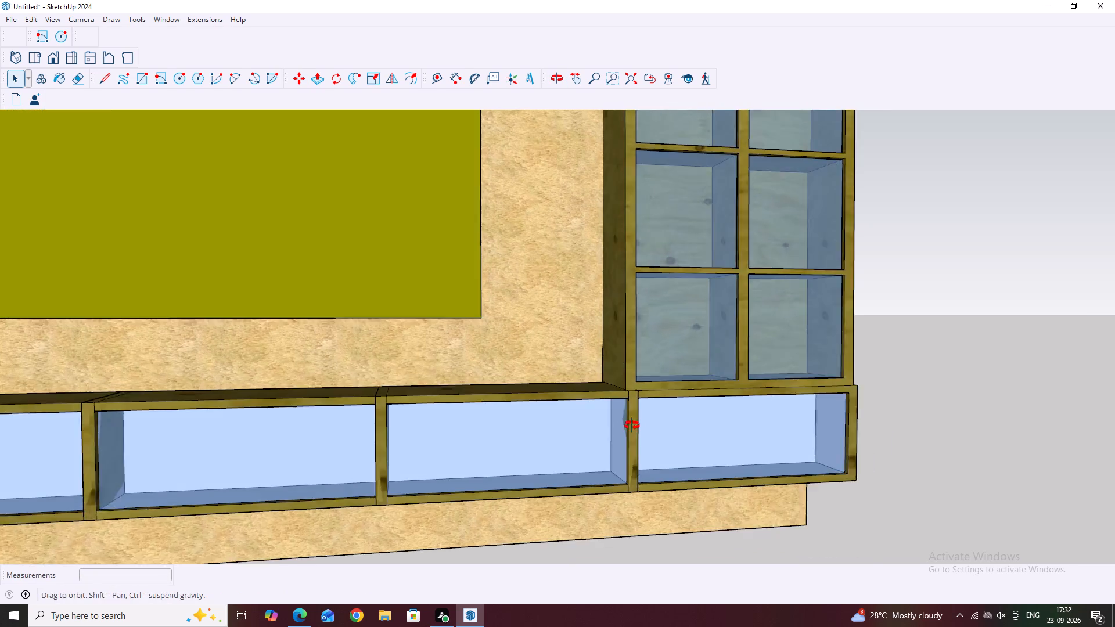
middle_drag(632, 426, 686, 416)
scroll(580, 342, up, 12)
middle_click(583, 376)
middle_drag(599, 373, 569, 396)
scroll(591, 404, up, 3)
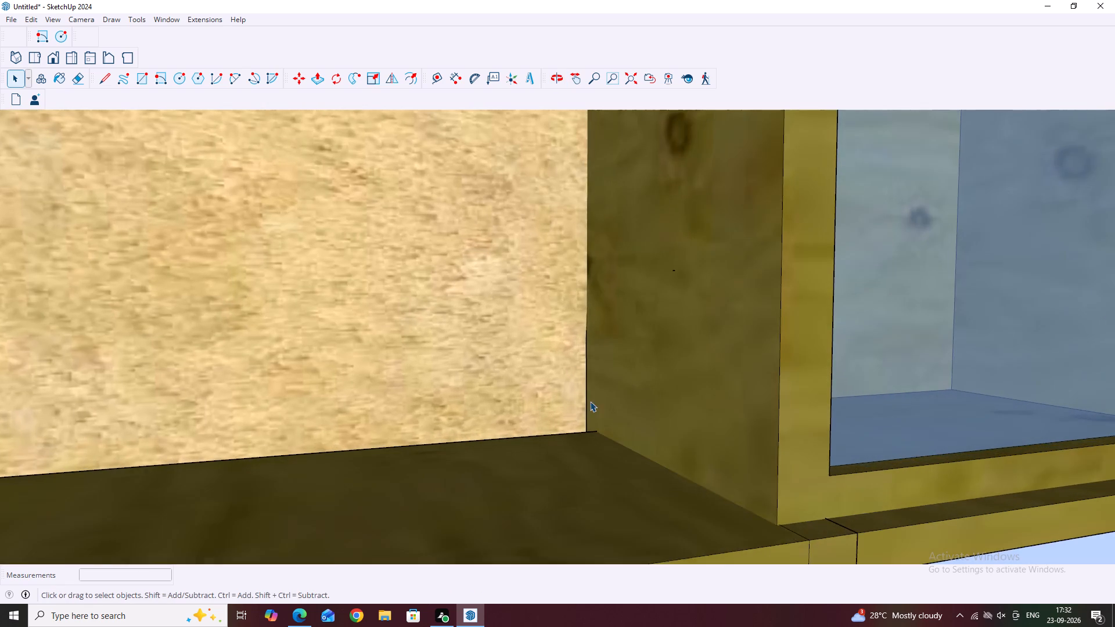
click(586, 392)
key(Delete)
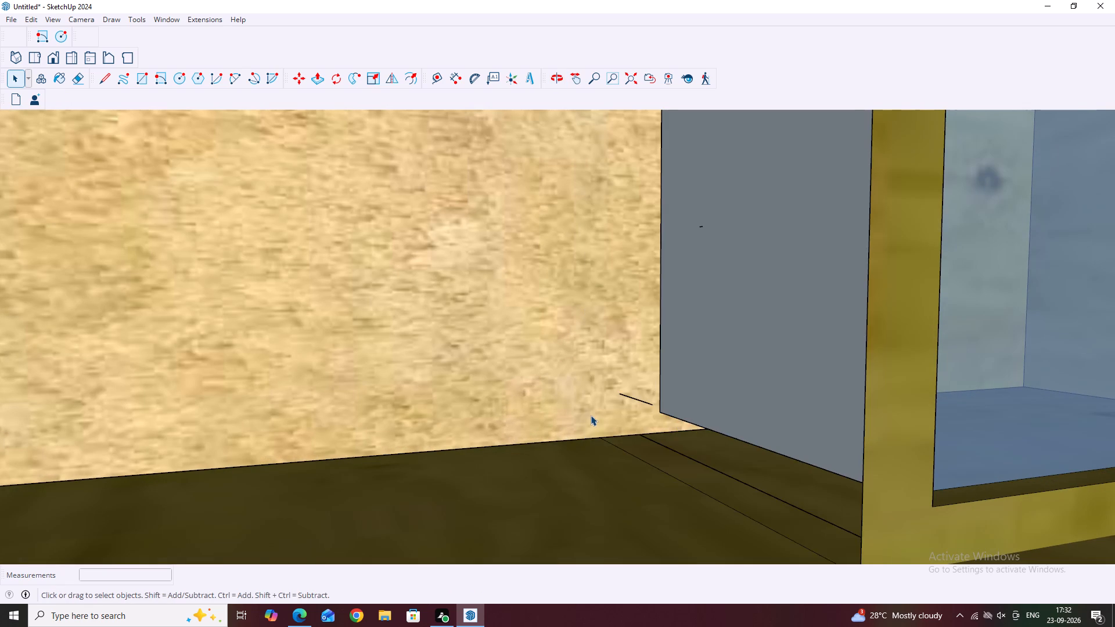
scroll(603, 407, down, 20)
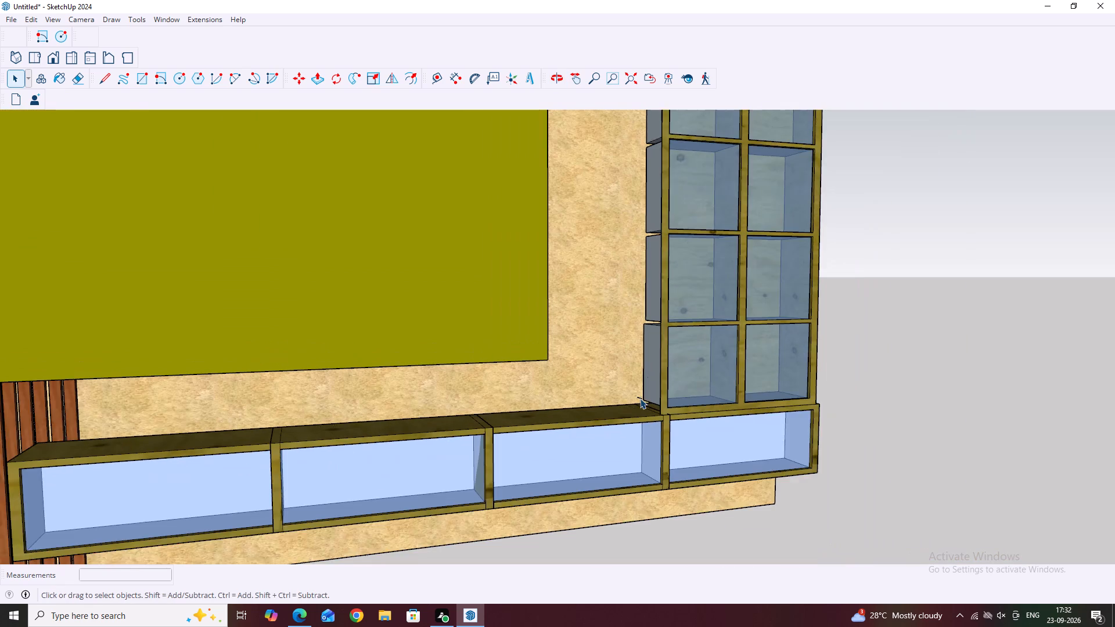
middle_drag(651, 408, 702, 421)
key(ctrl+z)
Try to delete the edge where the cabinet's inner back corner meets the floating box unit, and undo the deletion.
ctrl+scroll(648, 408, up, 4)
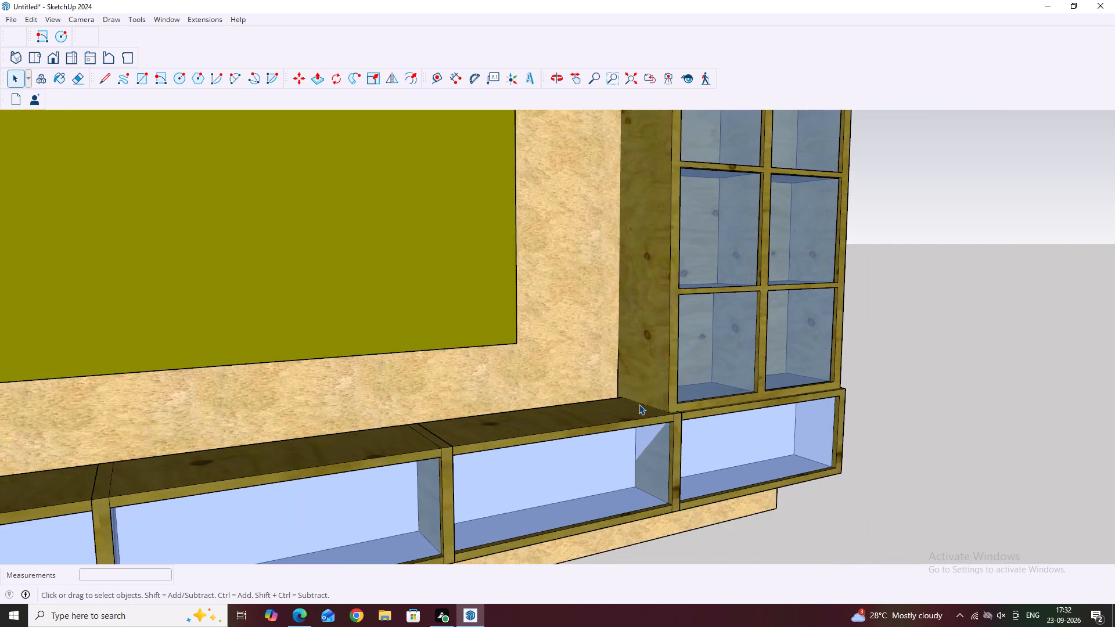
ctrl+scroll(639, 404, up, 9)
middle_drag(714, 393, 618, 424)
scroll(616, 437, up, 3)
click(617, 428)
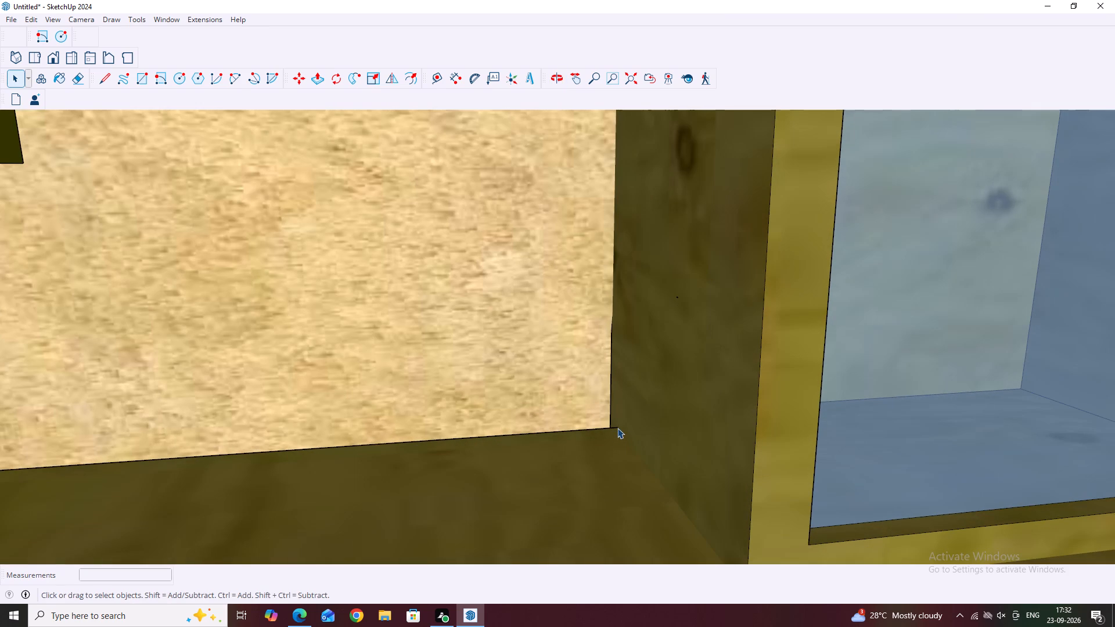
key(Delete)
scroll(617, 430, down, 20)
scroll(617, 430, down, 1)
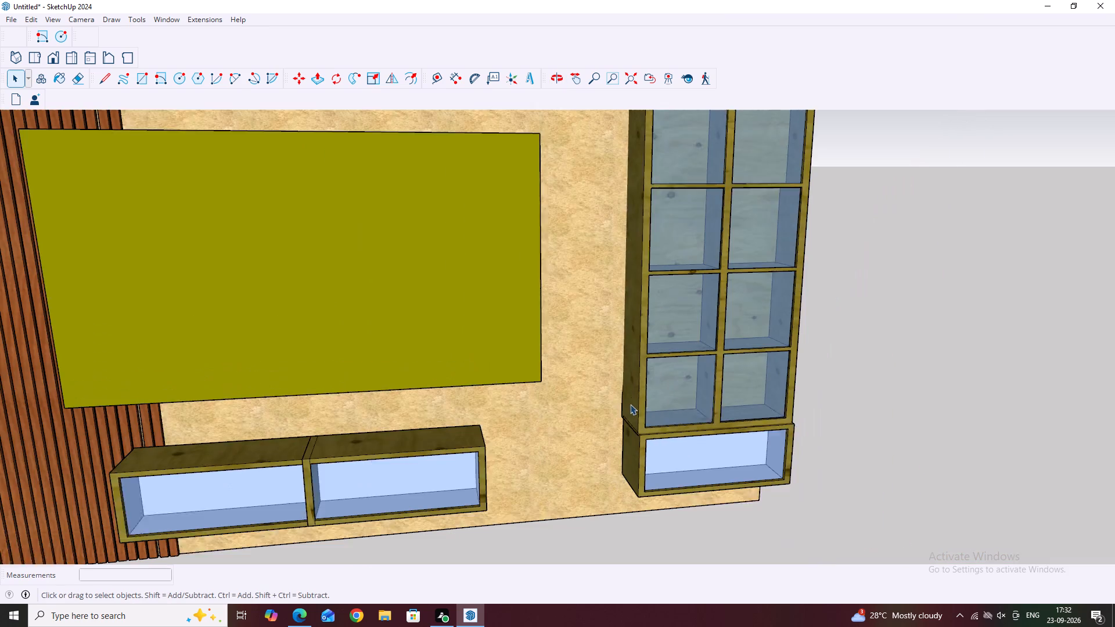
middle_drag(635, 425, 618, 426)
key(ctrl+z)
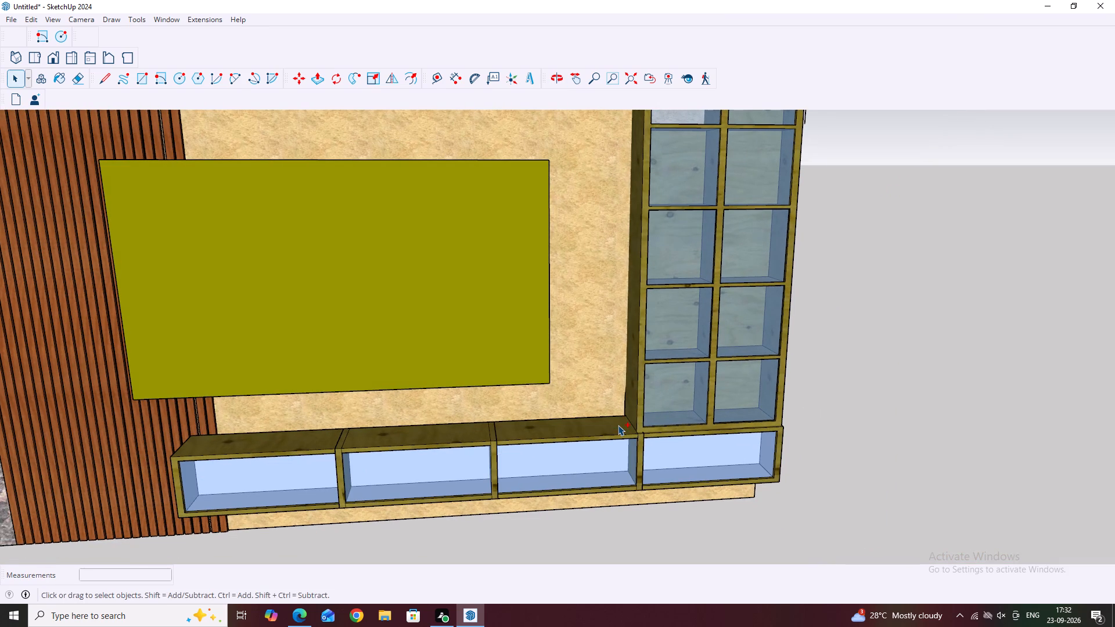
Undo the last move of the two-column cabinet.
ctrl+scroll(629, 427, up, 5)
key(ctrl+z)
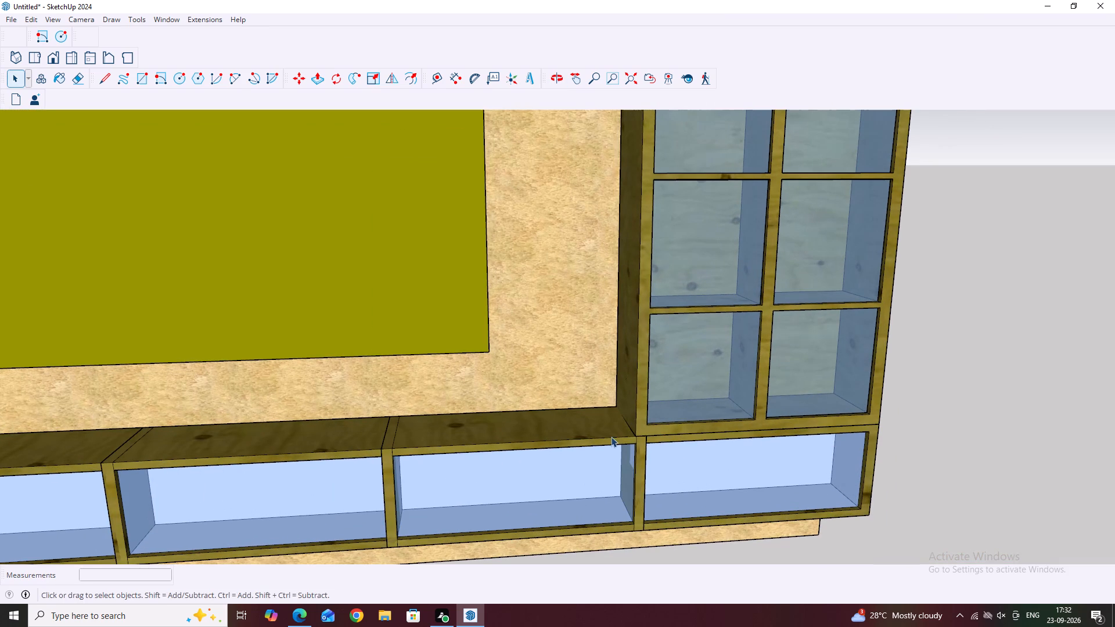
Examine the cabinet's inner lower back corner where it meets the back panel and the floating box unit.
scroll(654, 436, up, 1)
middle_drag(654, 436, 573, 400)
middle_drag(599, 415, 810, 429)
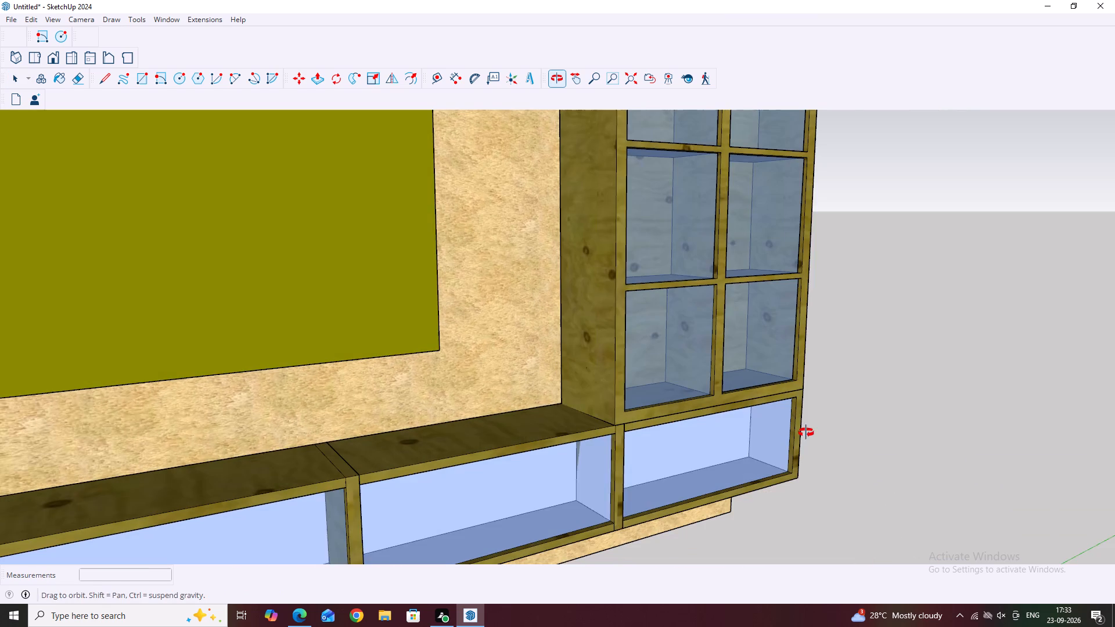
click(539, 433)
scroll(535, 418, up, 3)
middle_drag(649, 403, 586, 405)
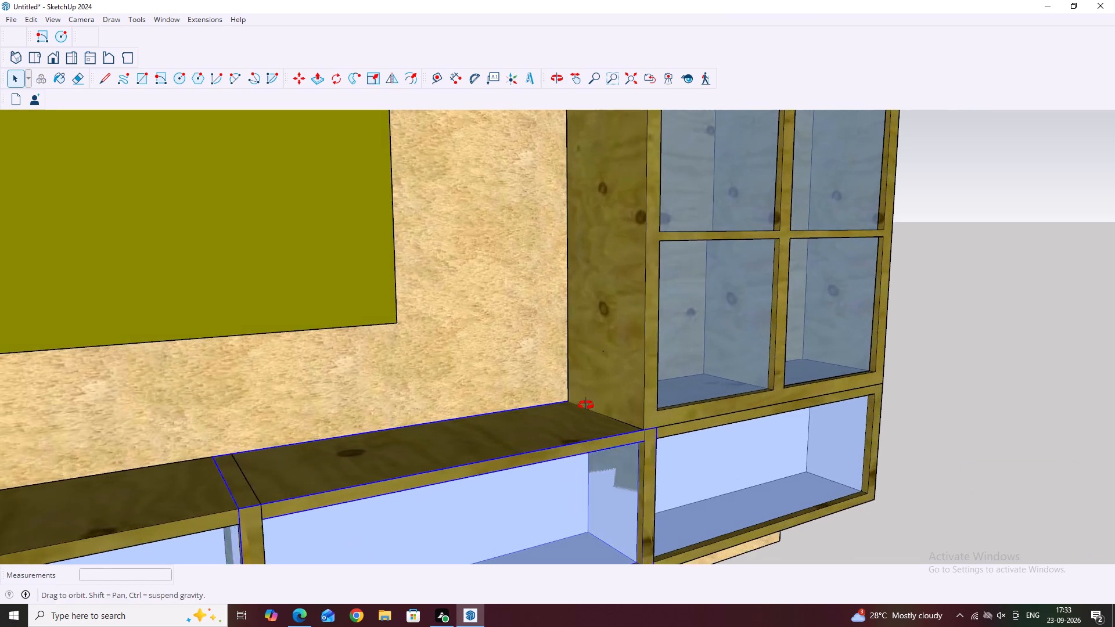
middle_drag(586, 405, 551, 410)
scroll(558, 412, up, 14)
click(562, 394)
click(568, 394)
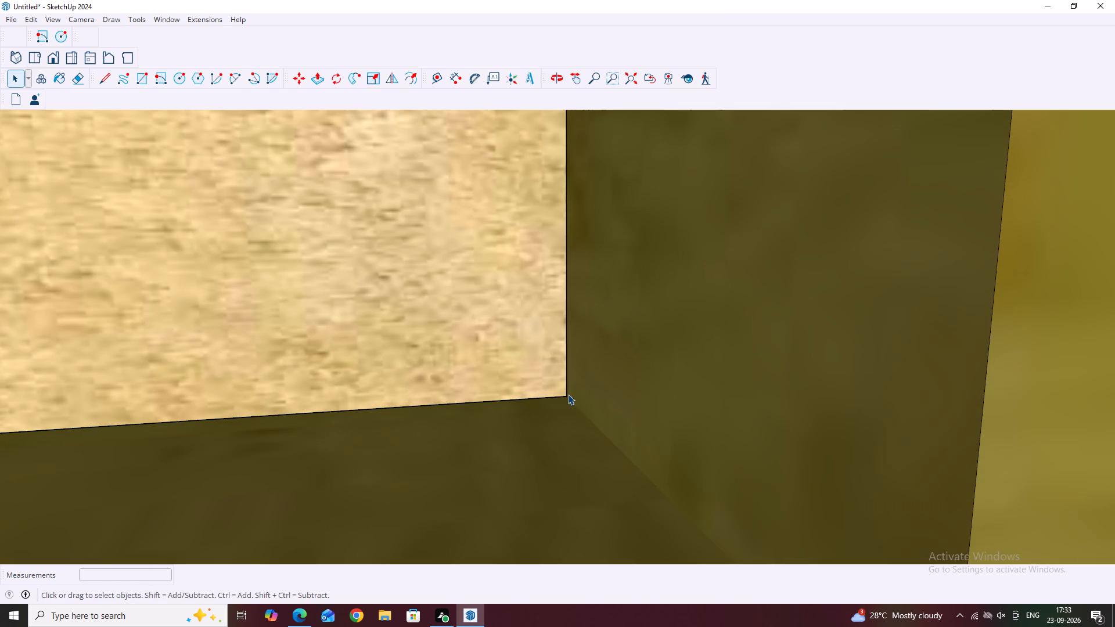
scroll(567, 397, up, 4)
middle_drag(567, 396, 565, 385)
scroll(573, 391, down, 20)
scroll(573, 391, down, 8)
middle_click(575, 392)
middle_click(612, 374)
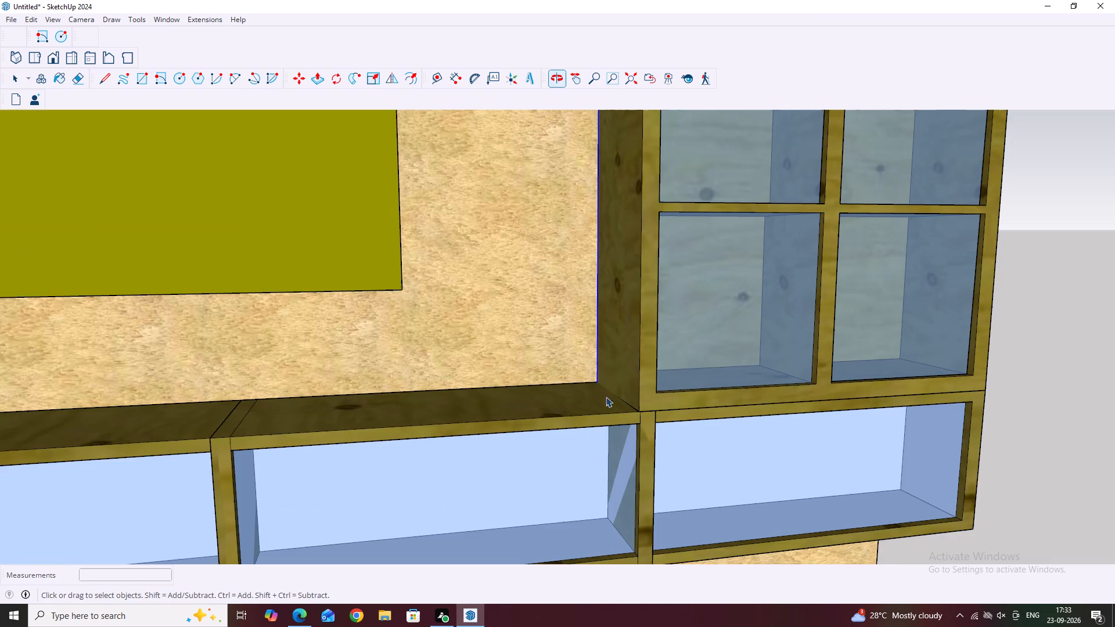
click(512, 405)
scroll(527, 401, down, 20)
scroll(527, 401, down, 2)
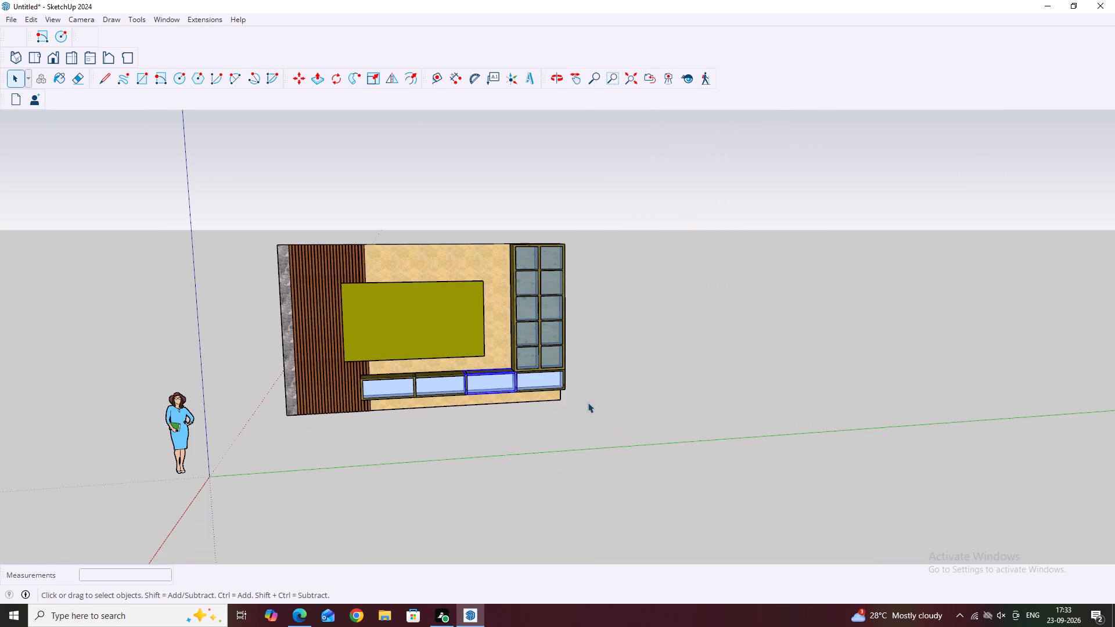
click(657, 386)
Examine the front joint line between the two-column cabinet and the floating box unit, up to the outer corner.
scroll(494, 375, up, 16)
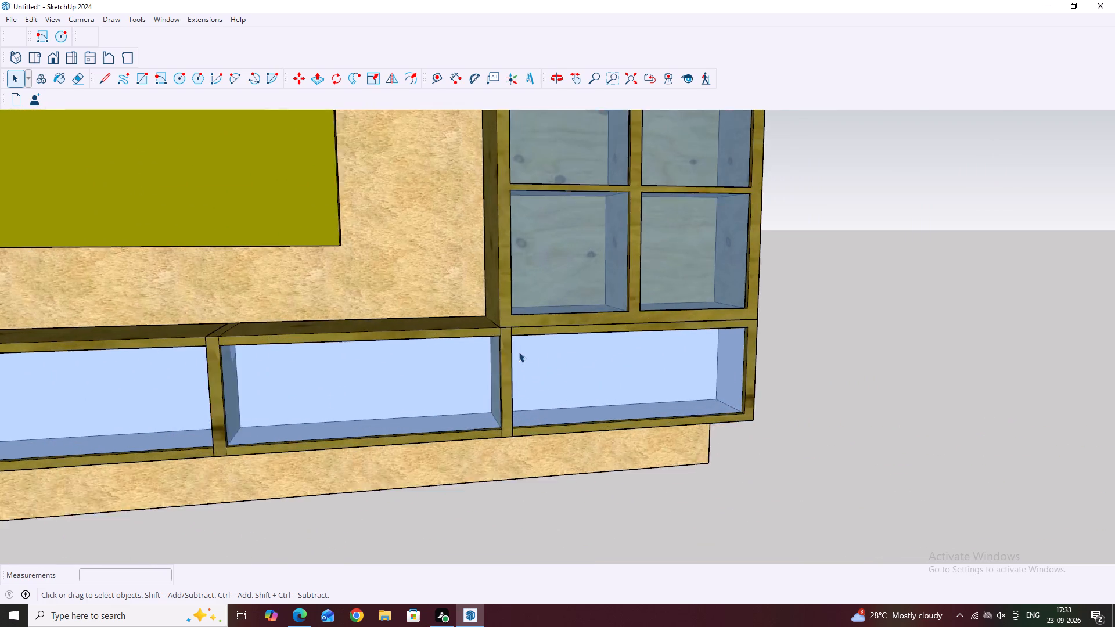
scroll(519, 352, up, 5)
middle_drag(610, 313, 508, 295)
scroll(640, 327, up, 10)
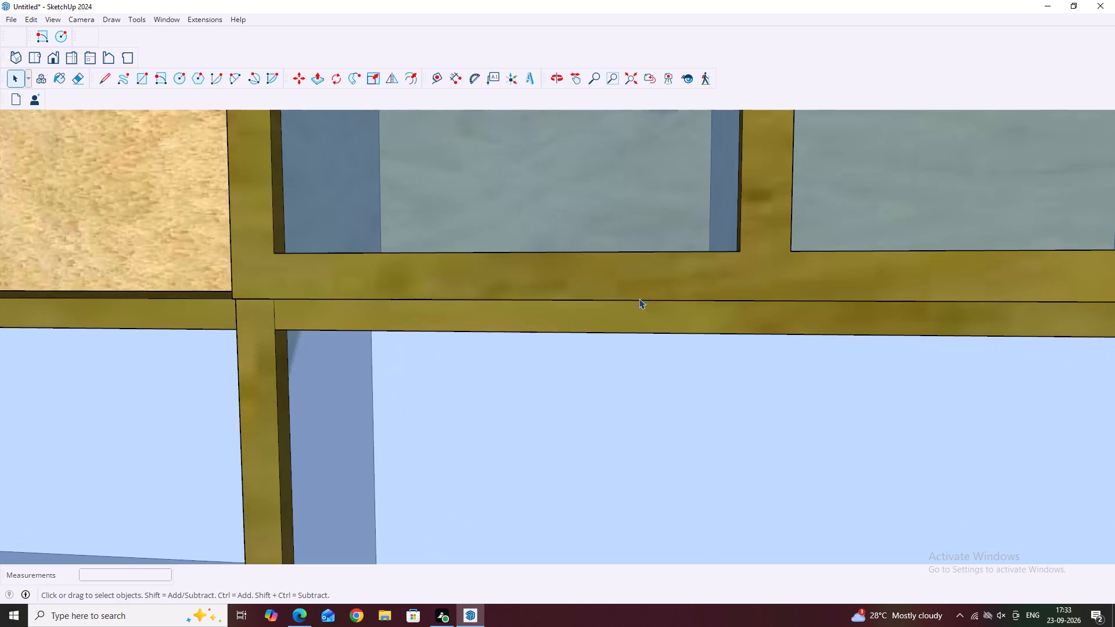
scroll(639, 298, up, 6)
middle_click(630, 295)
scroll(628, 298, up, 7)
middle_click(628, 298)
scroll(631, 298, down, 11)
middle_drag(628, 343, 625, 345)
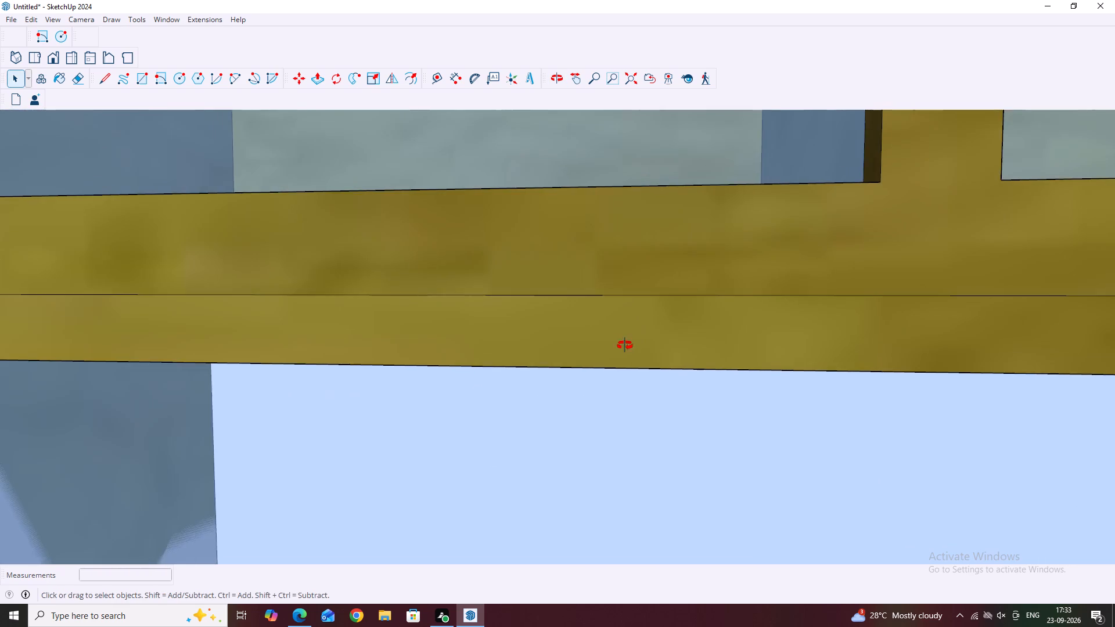
middle_drag(625, 345, 619, 347)
scroll(625, 345, down, 20)
scroll(625, 345, down, 1)
scroll(798, 339, up, 9)
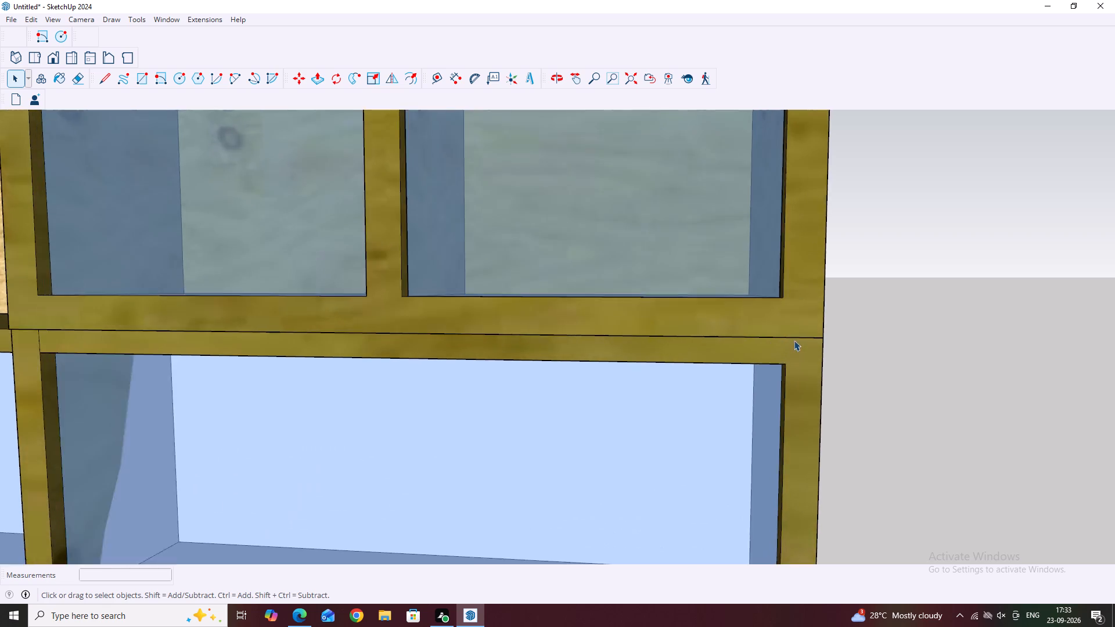
scroll(794, 340, up, 19)
middle_drag(796, 341, 795, 335)
middle_drag(790, 326, 787, 320)
middle_drag(794, 327, 790, 317)
middle_drag(789, 318, 790, 323)
scroll(789, 318, down, 5)
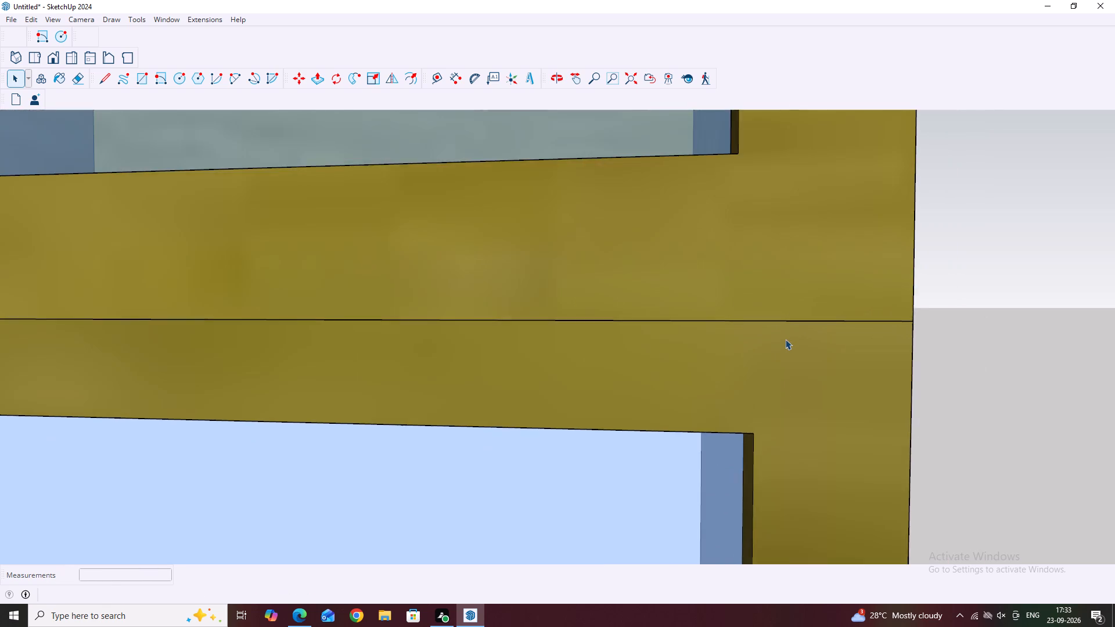
scroll(785, 339, down, 20)
scroll(785, 339, down, 18)
middle_click(781, 333)
middle_click(771, 342)
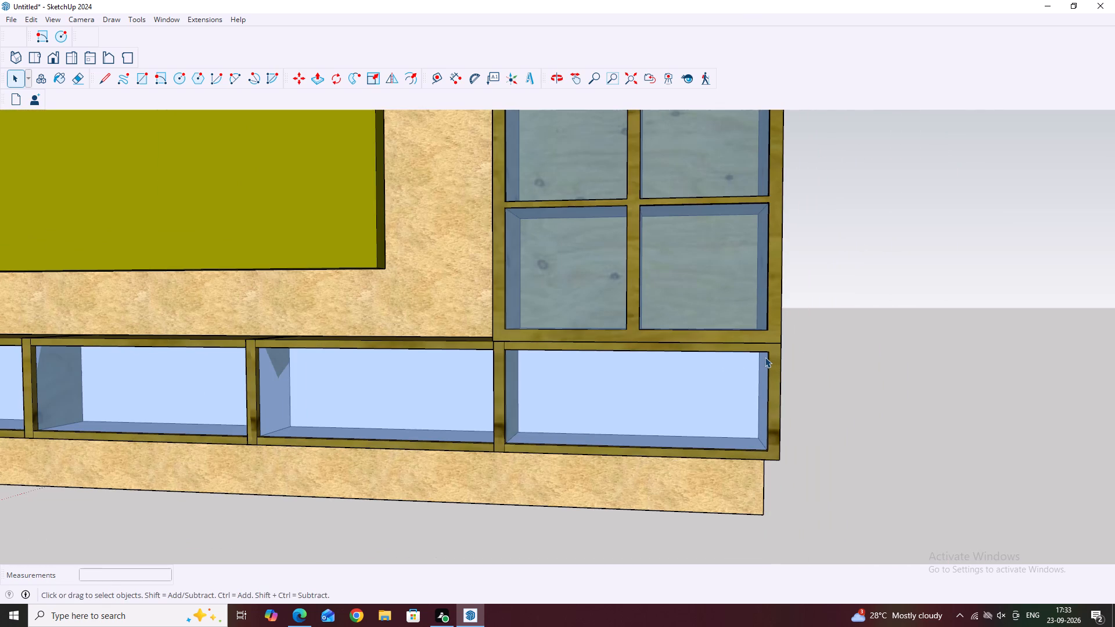
Examine the whole TV wall from above and from the front, including the cabinet's outer lower side.
middle_drag(689, 297, 702, 473)
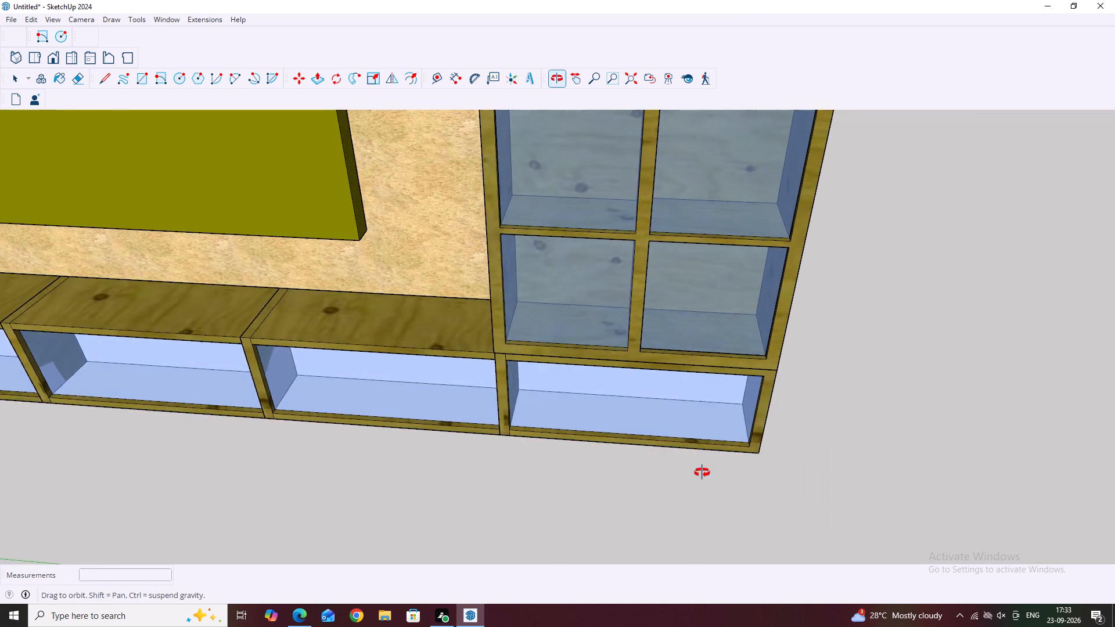
middle_drag(702, 473, 703, 474)
middle_drag(700, 267, 684, 395)
scroll(737, 140, down, 15)
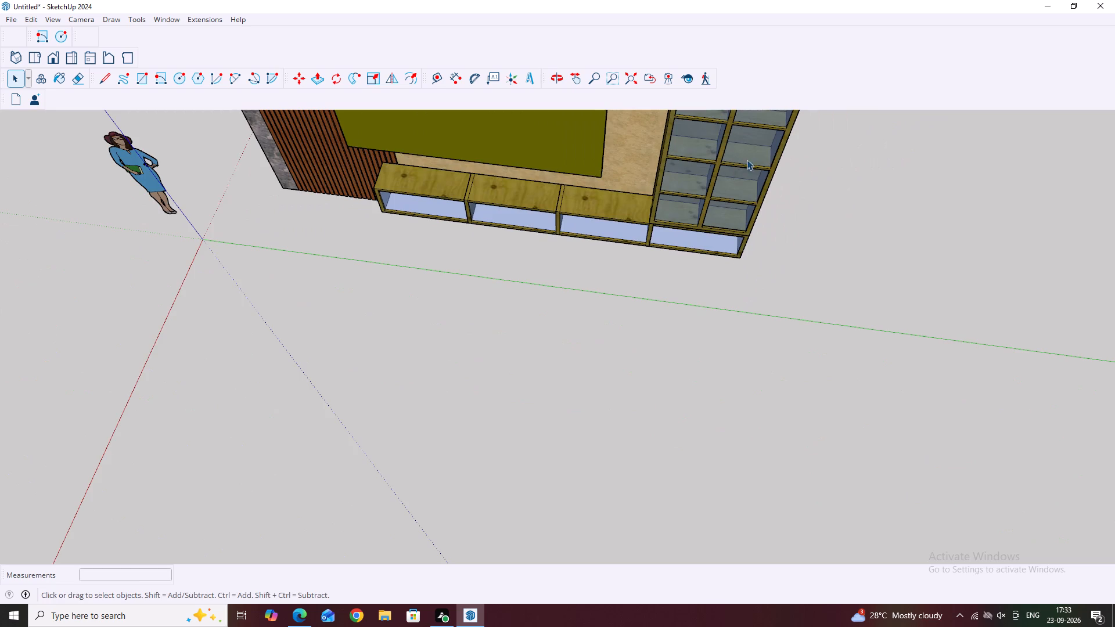
middle_drag(758, 135, 831, 250)
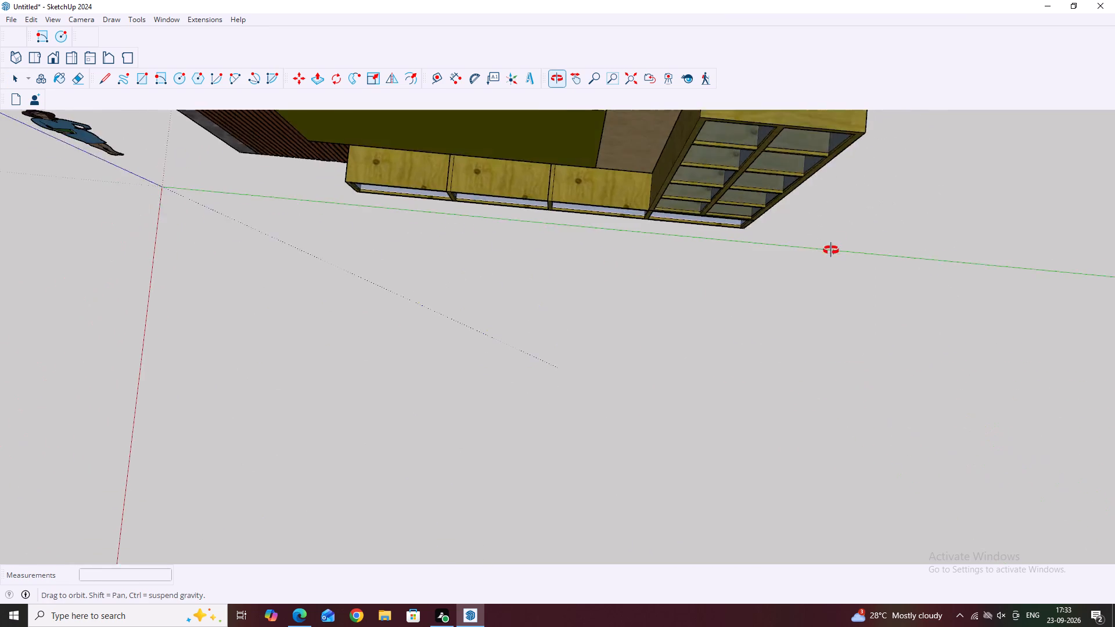
middle_drag(831, 250, 836, 241)
scroll(771, 243, down, 6)
middle_drag(774, 230, 782, 126)
middle_drag(706, 297, 715, 183)
middle_drag(716, 288, 716, 284)
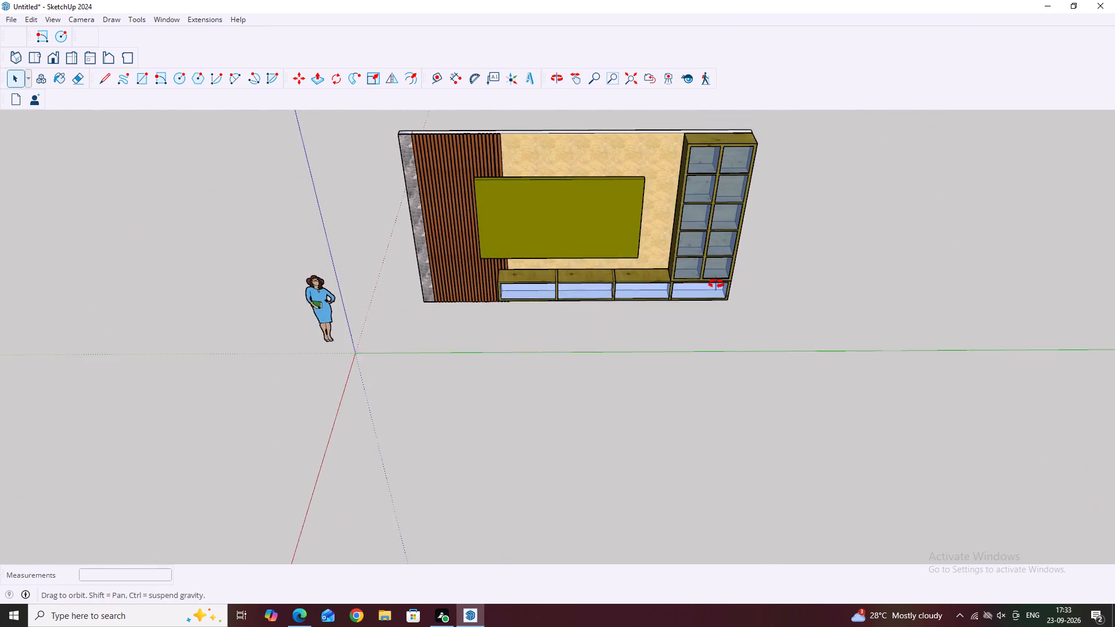
middle_drag(716, 284, 717, 190)
scroll(717, 189, up, 1)
middle_drag(681, 358, 692, 251)
scroll(731, 348, up, 10)
scroll(590, 296, up, 7)
middle_drag(652, 312, 411, 359)
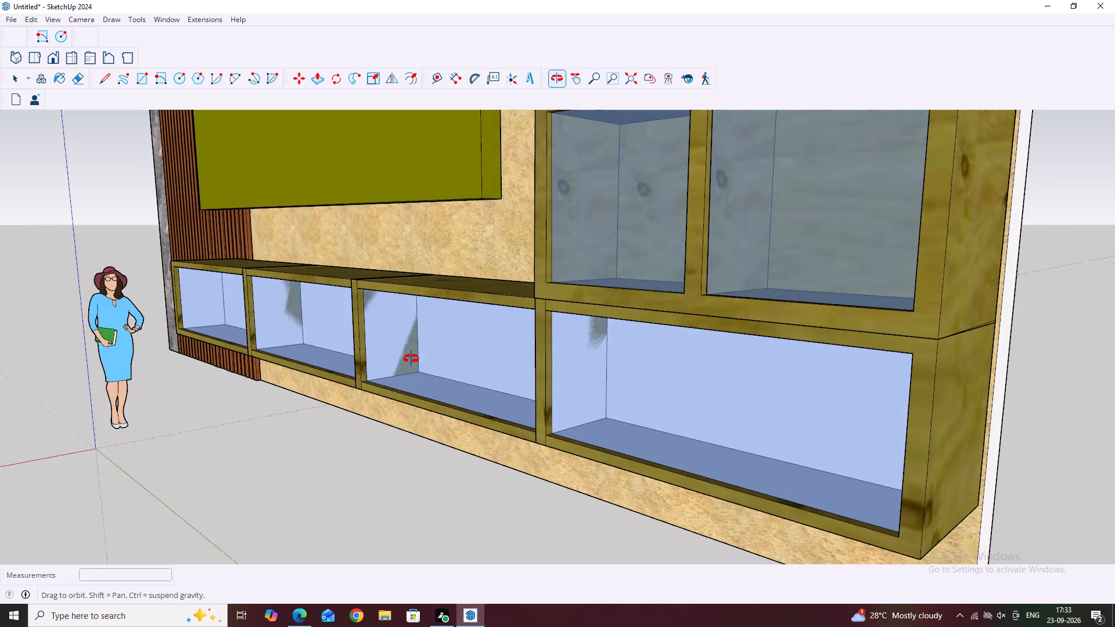
middle_drag(411, 359, 411, 370)
Move the two-column cabinet about 1 9/16" by its lower back corner so that corner meets the back panel's edge.
double_click(984, 288)
click(981, 289)
scroll(863, 276, down, 1)
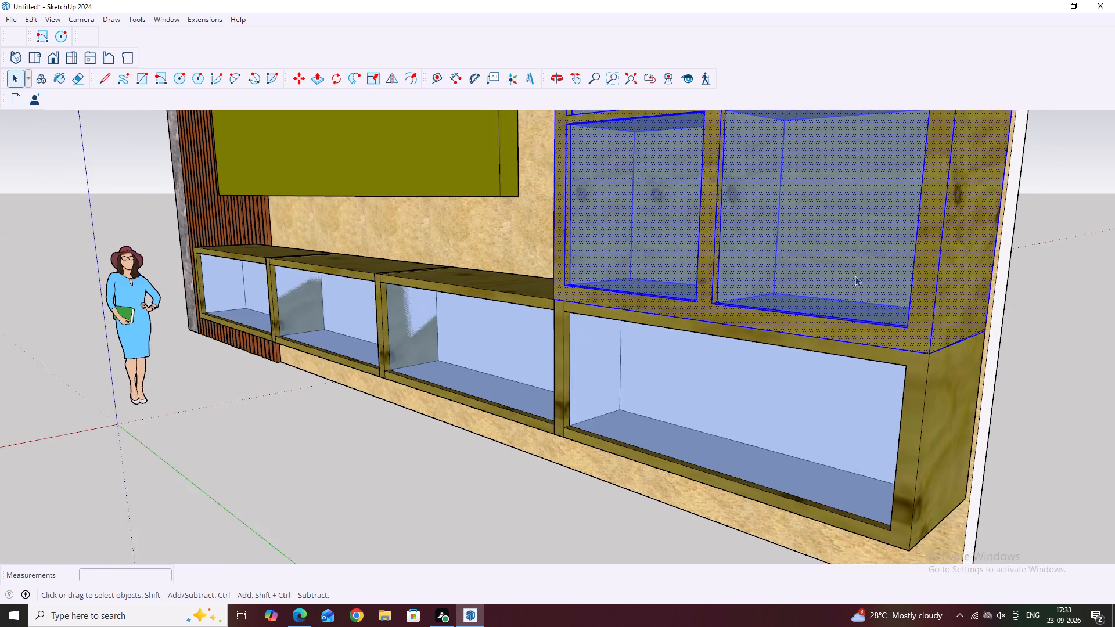
scroll(855, 276, down, 2)
scroll(913, 320, down, 2)
scroll(978, 320, up, 3)
middle_drag(962, 325, 863, 332)
scroll(912, 355, up, 9)
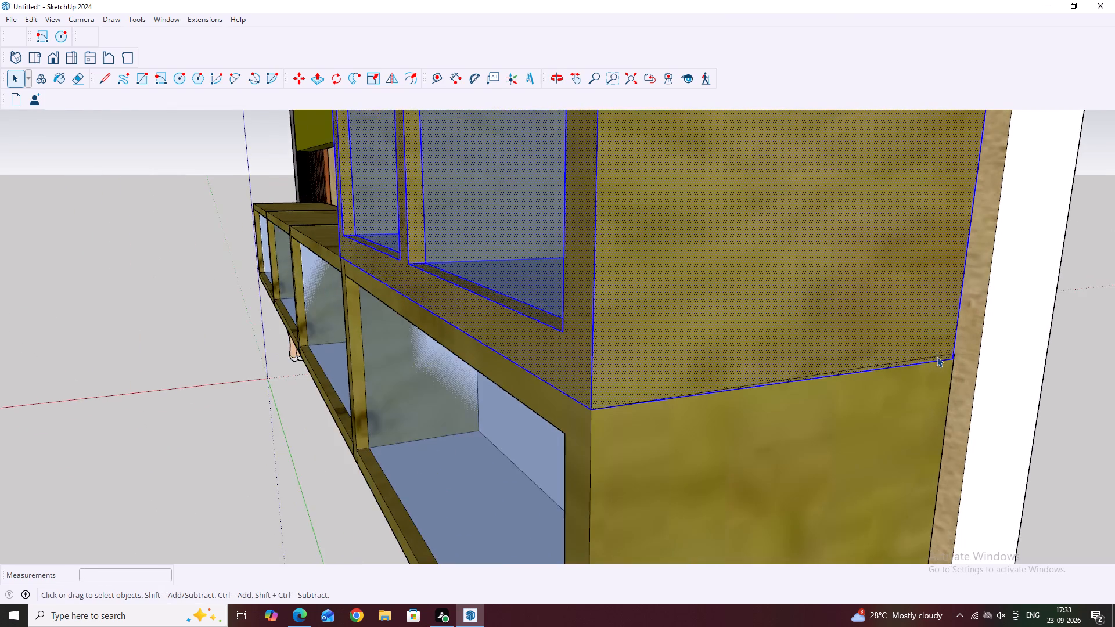
scroll(937, 356, up, 5)
key(m)
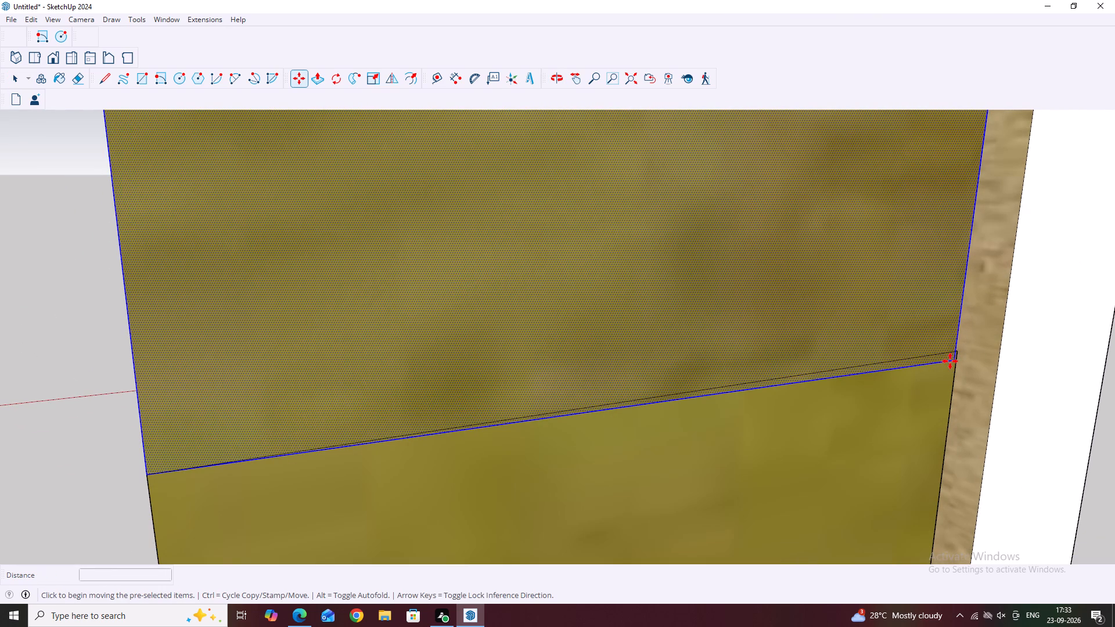
scroll(958, 359, up, 4)
click(954, 362)
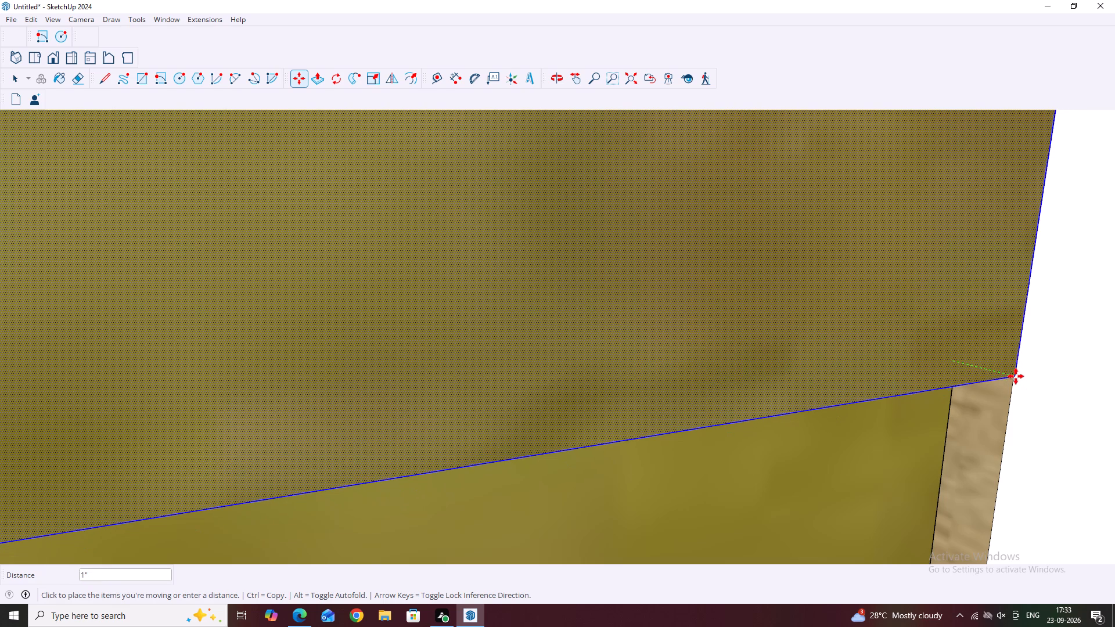
scroll(1016, 376, up, 10)
click(1015, 374)
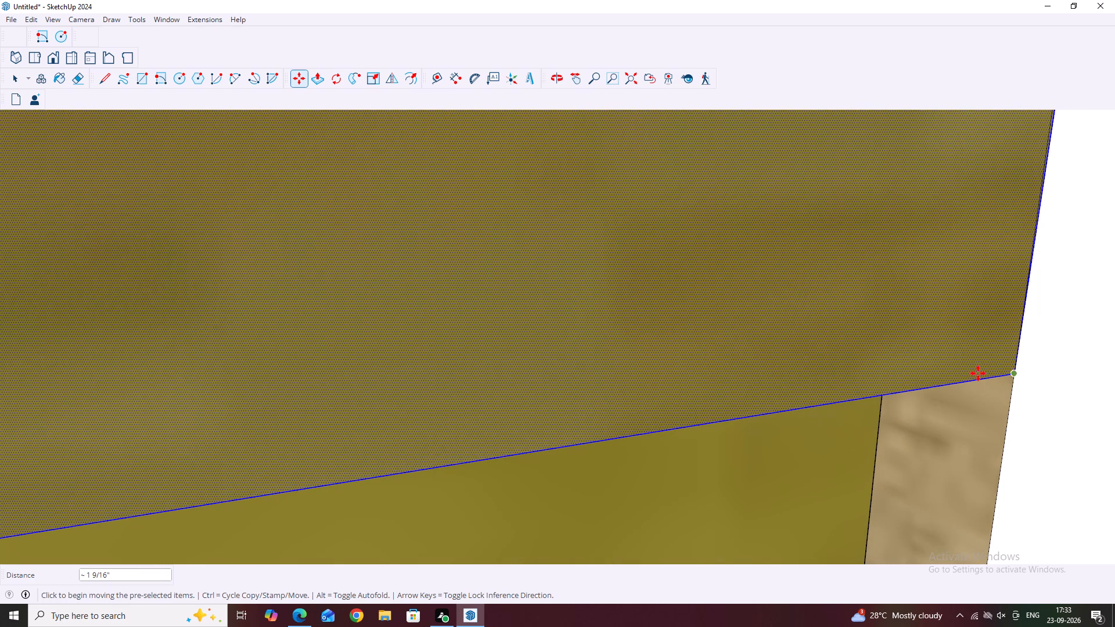
Raise the two-column cabinet about 1/2" from its lower front corner to the floating box unit's top edge.
scroll(903, 340, down, 20)
scroll(903, 340, down, 17)
middle_drag(726, 346, 833, 346)
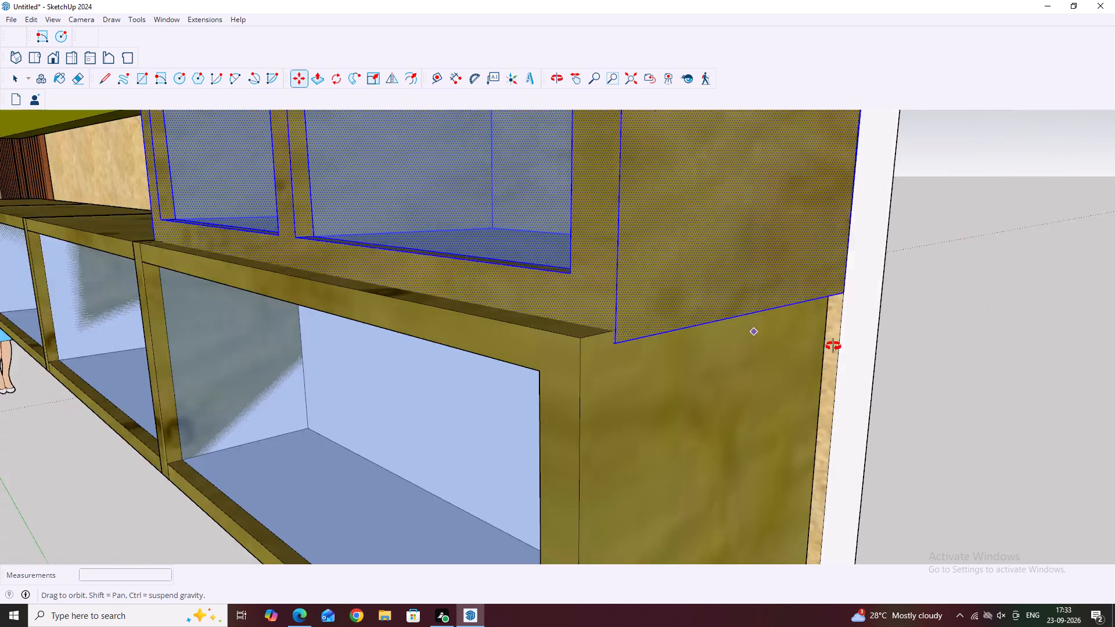
middle_drag(833, 346, 910, 329)
middle_drag(777, 342, 861, 333)
middle_drag(885, 290, 690, 291)
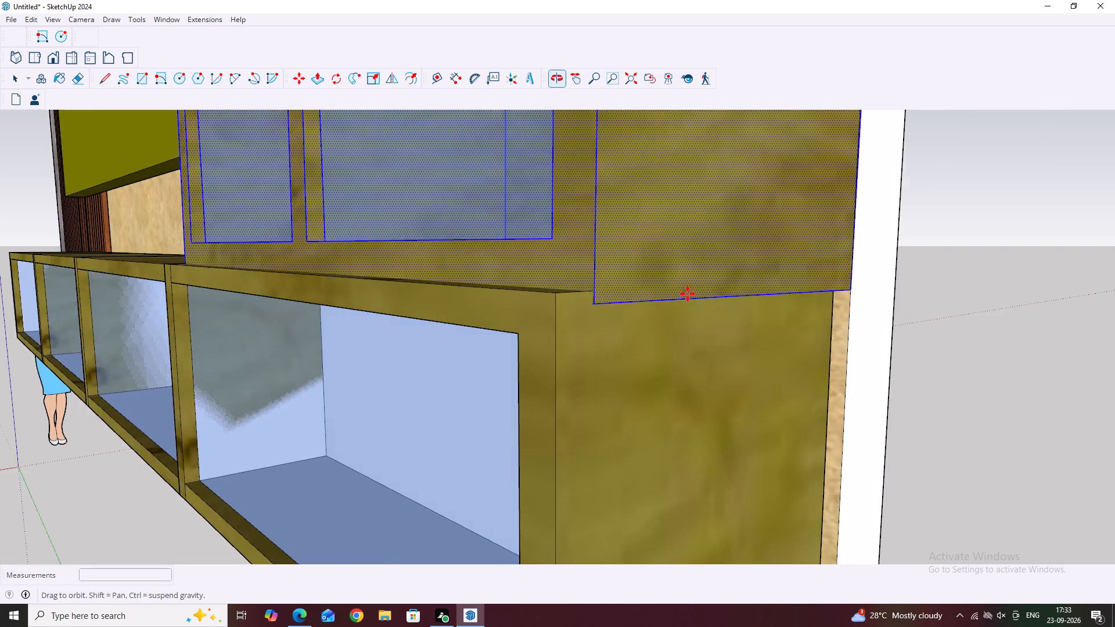
scroll(610, 302, up, 12)
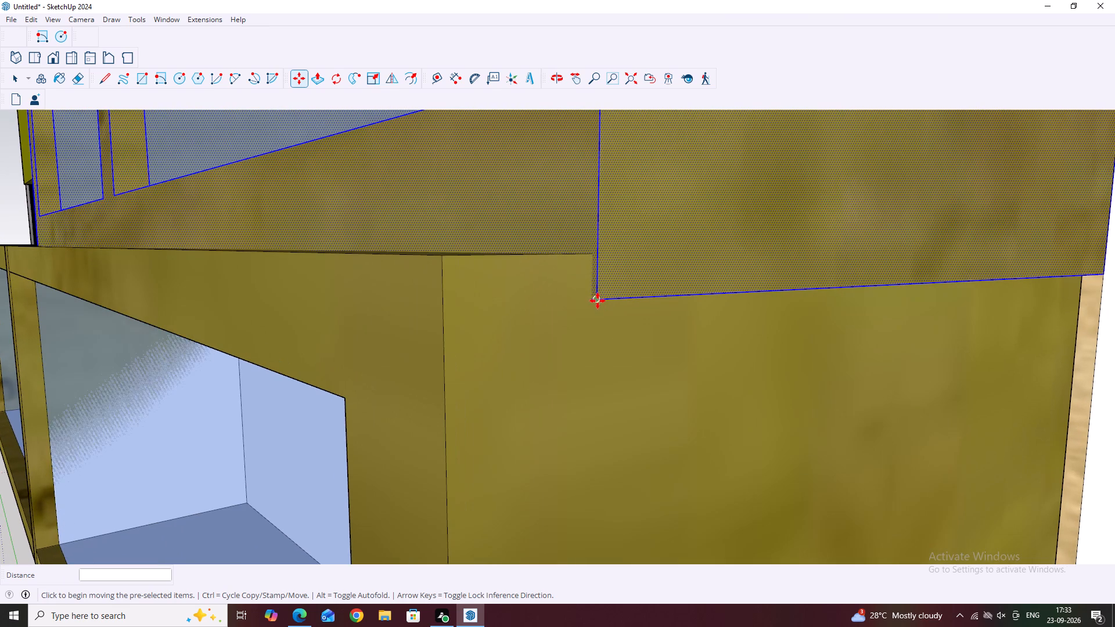
click(595, 299)
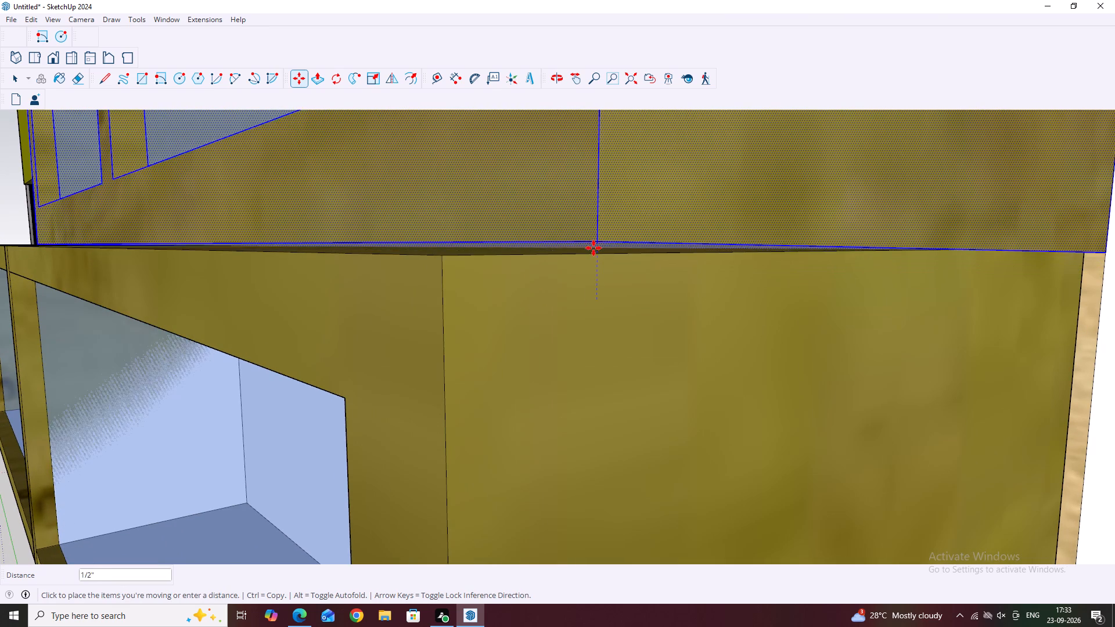
click(594, 253)
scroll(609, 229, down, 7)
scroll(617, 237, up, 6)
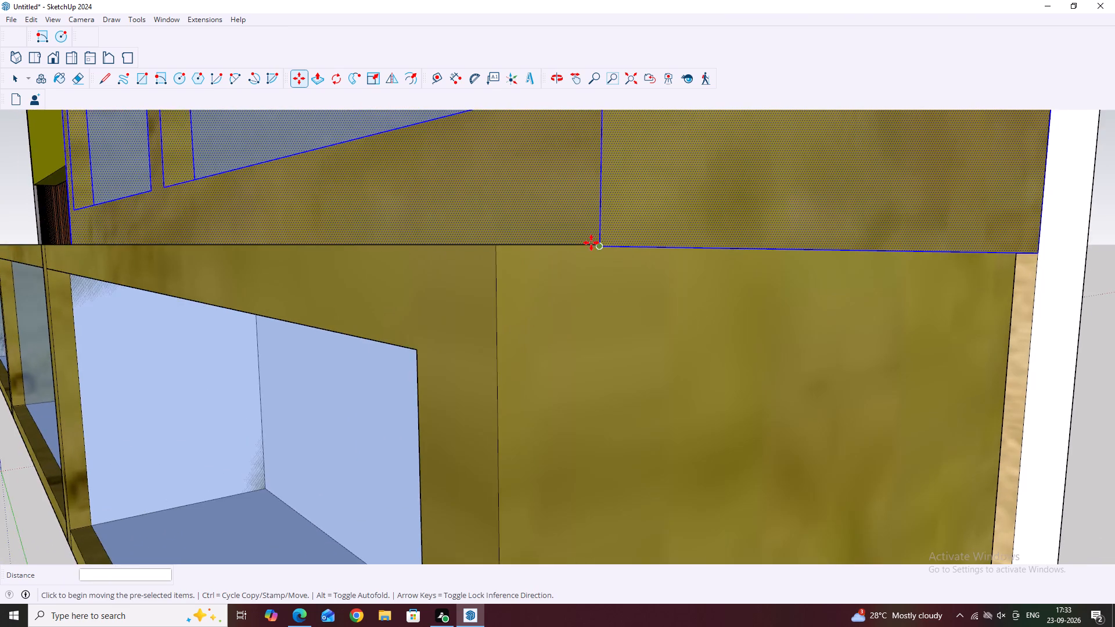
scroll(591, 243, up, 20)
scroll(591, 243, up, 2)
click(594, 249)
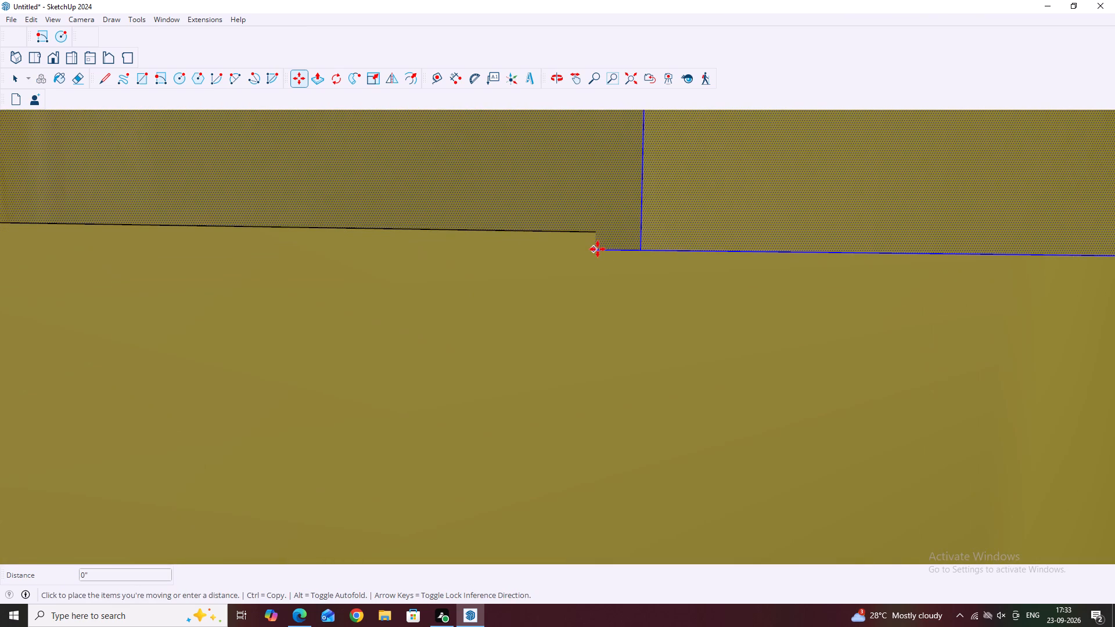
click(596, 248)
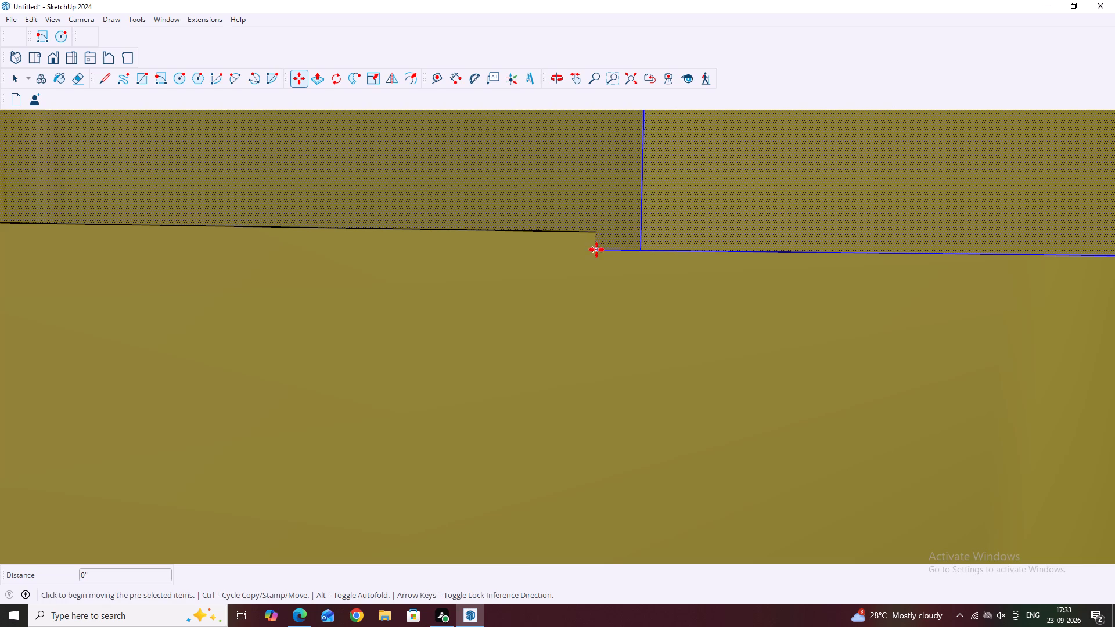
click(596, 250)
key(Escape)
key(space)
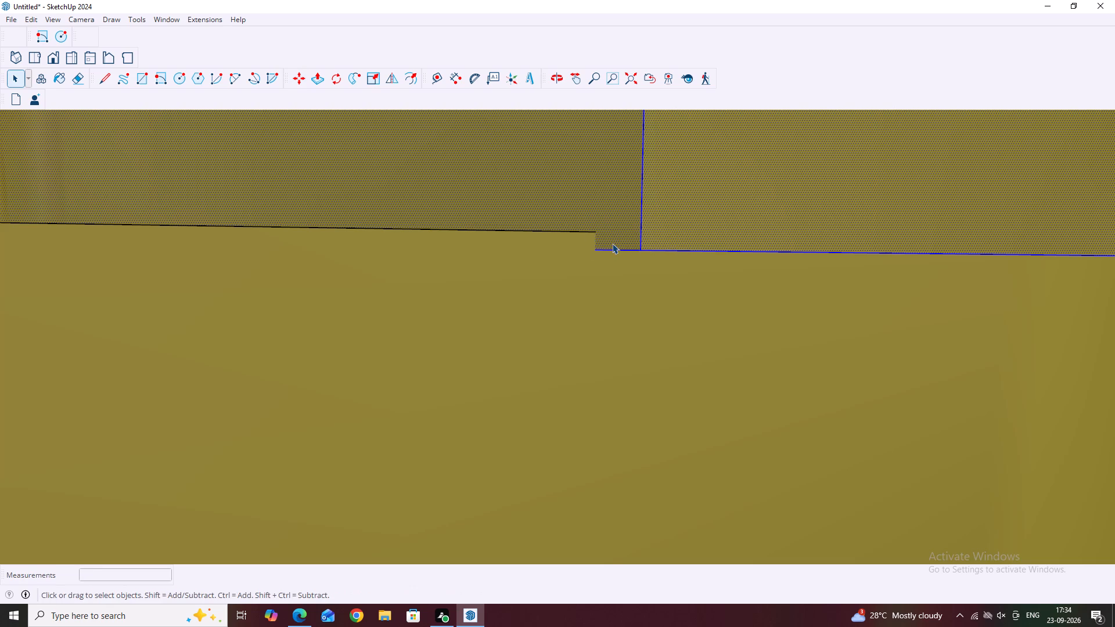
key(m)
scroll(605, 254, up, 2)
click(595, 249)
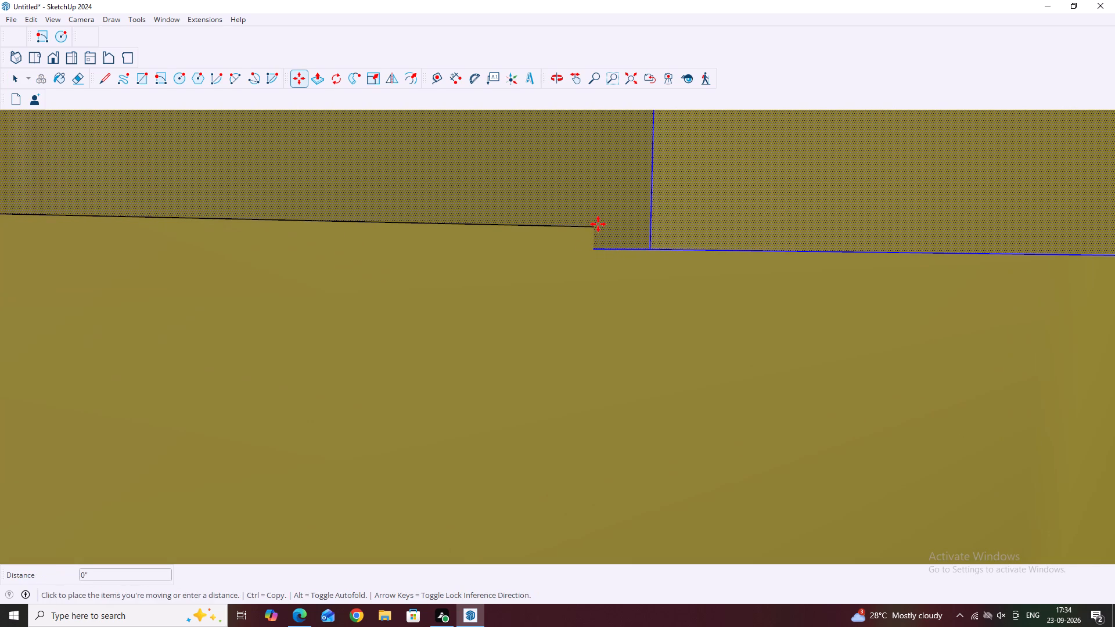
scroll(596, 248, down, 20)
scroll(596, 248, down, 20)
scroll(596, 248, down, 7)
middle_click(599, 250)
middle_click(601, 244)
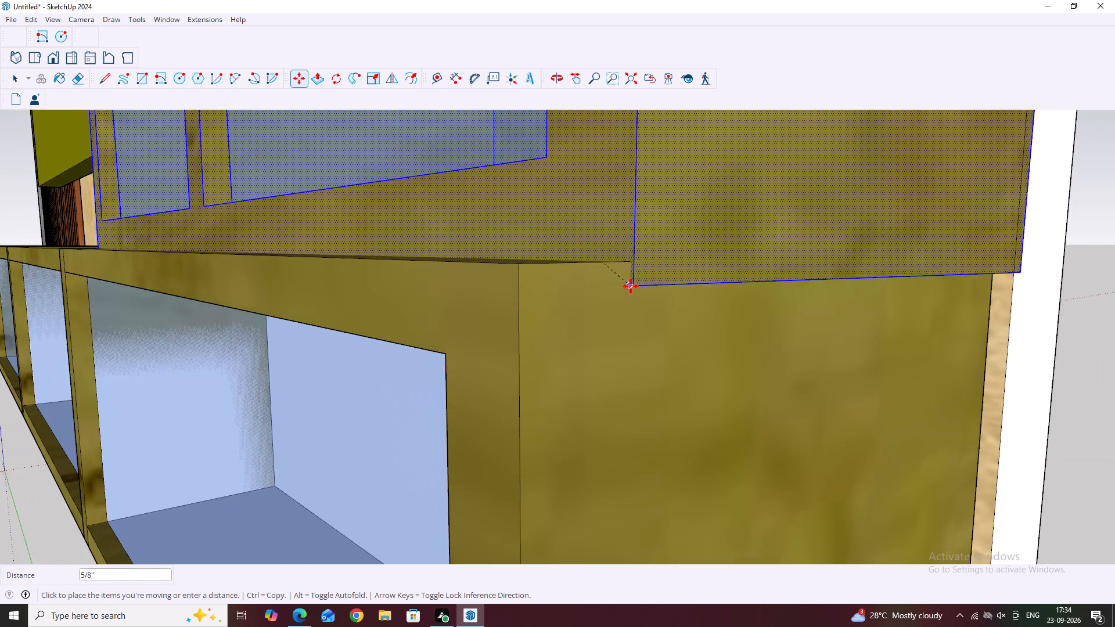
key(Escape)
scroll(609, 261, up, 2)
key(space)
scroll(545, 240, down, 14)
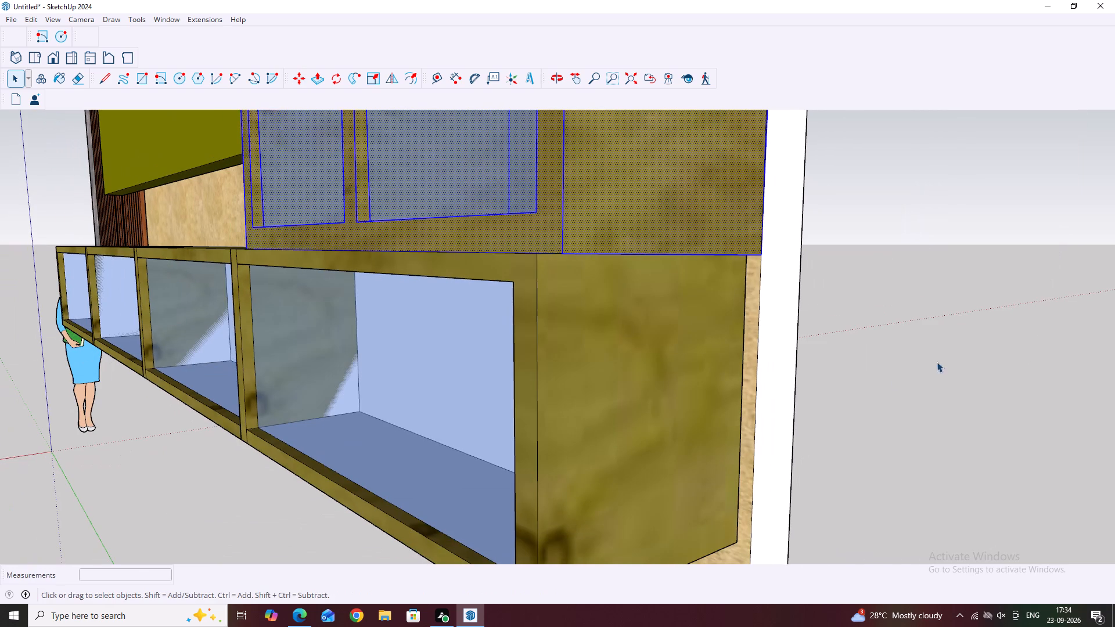
Raise the two-column cabinet about 1/16" so its lower outer front corner sits on the floating box unit's top edge.
click(938, 359)
triple_click(681, 221)
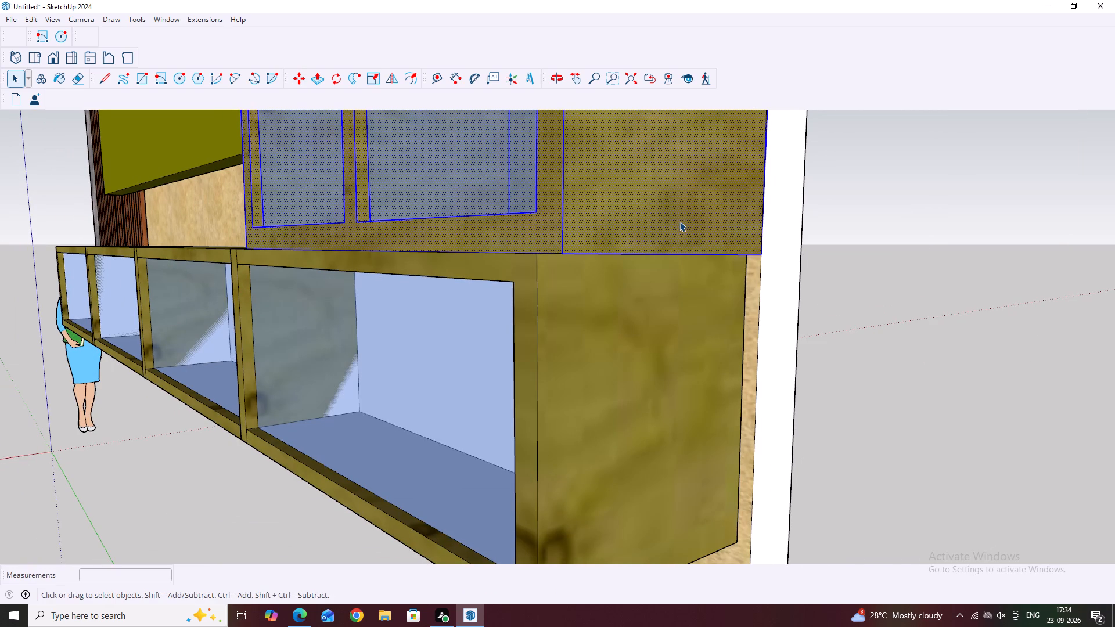
key(m)
middle_drag(562, 250, 659, 297)
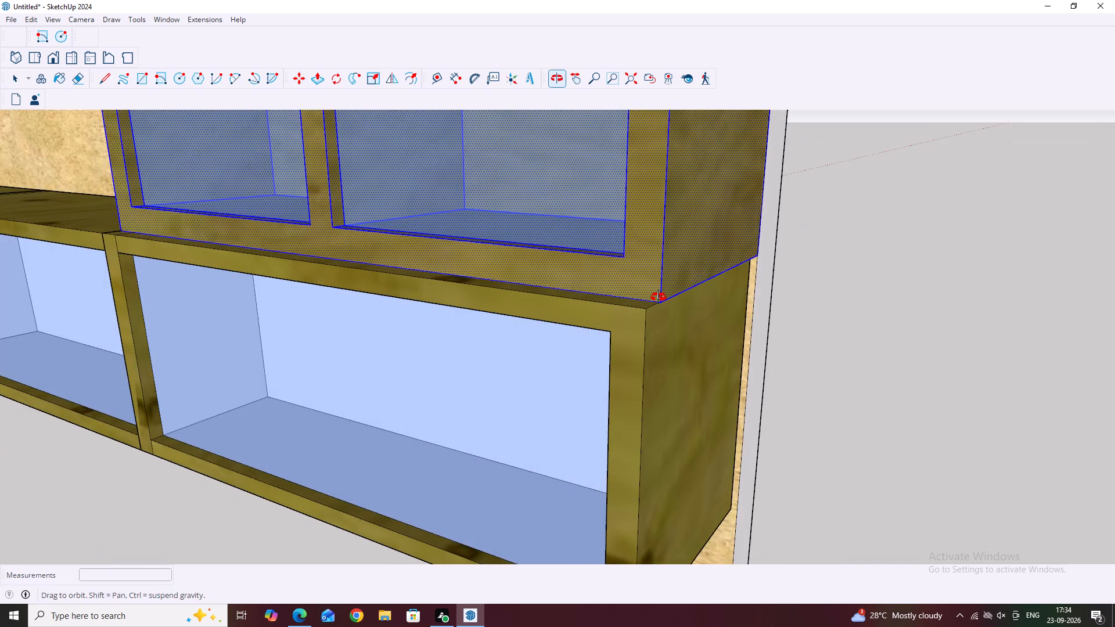
middle_drag(659, 297, 663, 298)
scroll(669, 304, up, 20)
scroll(669, 304, up, 1)
middle_drag(662, 298, 660, 290)
scroll(650, 307, up, 2)
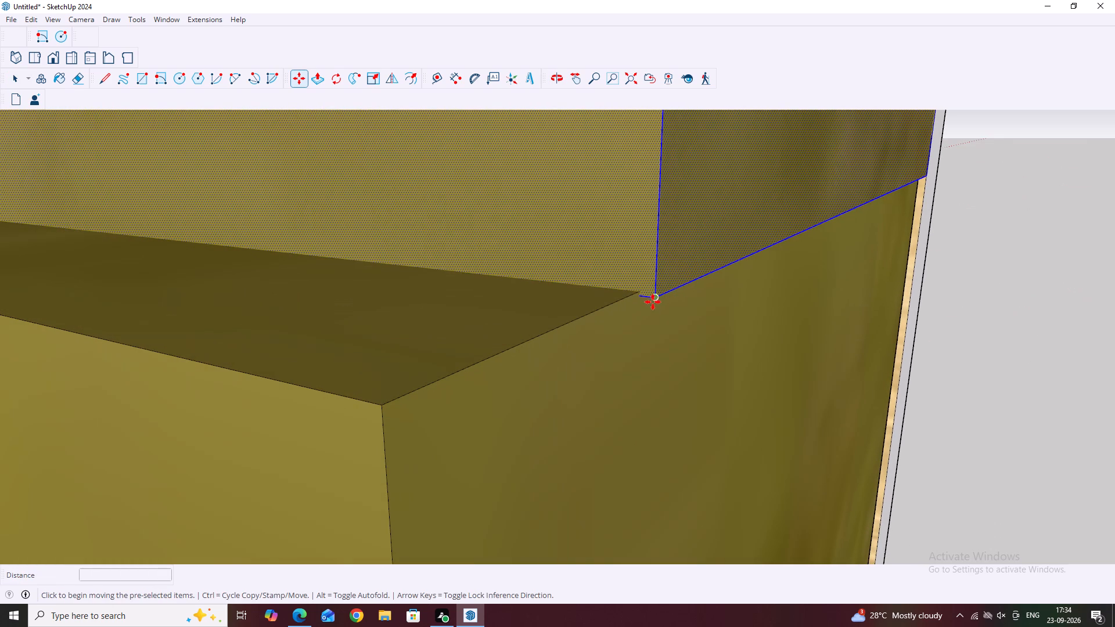
click(656, 300)
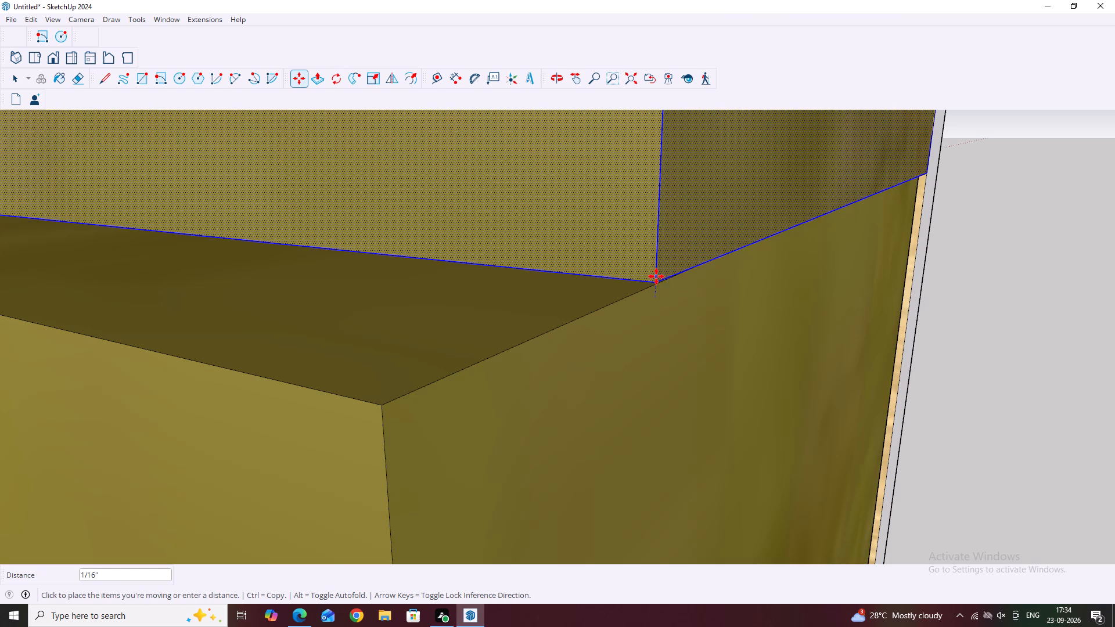
click(656, 280)
key(Escape)
Open the end box beneath the two-column cabinet and move all its geometry about 1 3/4" back to the cabinet's lower back corner.
scroll(925, 313, down, 7)
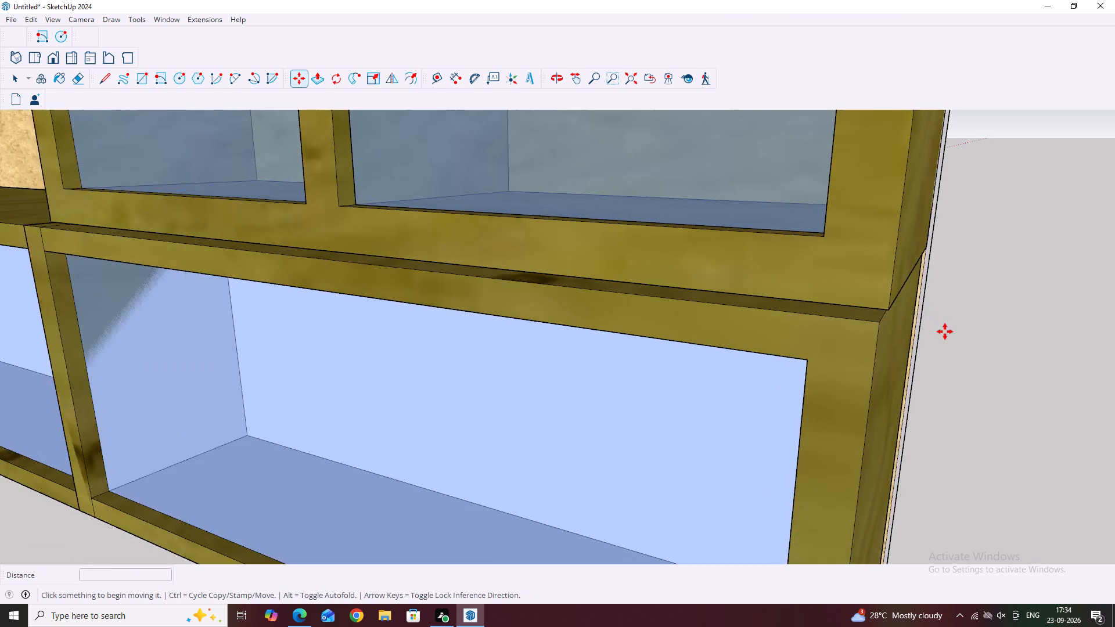
scroll(945, 331, down, 5)
middle_drag(945, 365, 980, 309)
click(988, 355)
scroll(949, 336, down, 6)
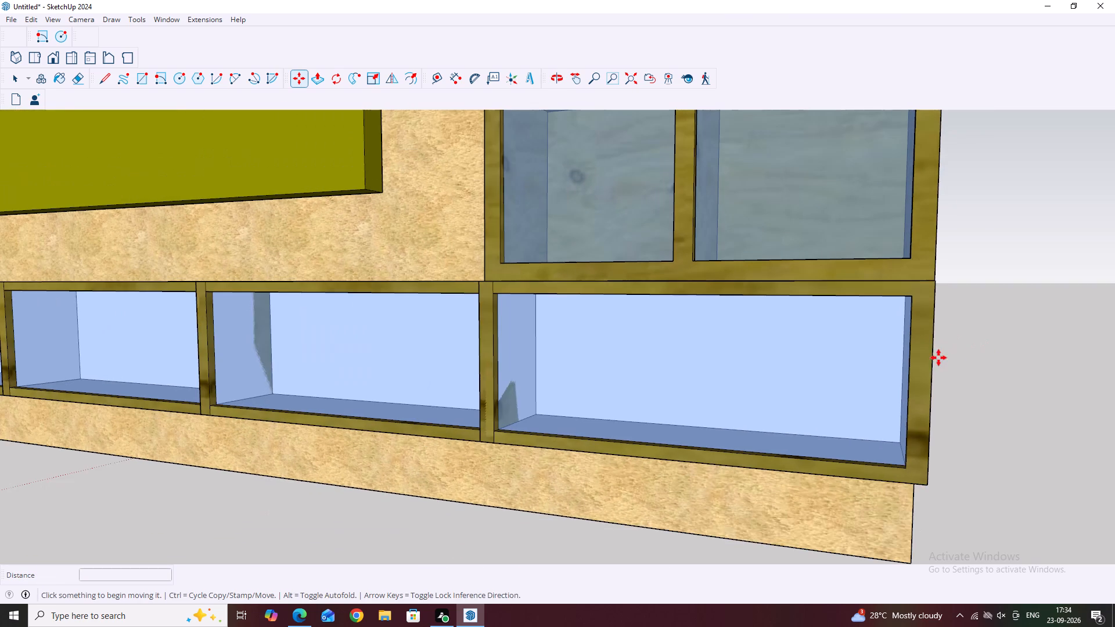
key(space)
scroll(911, 339, up, 3)
triple_click(926, 331)
scroll(797, 322, down, 3)
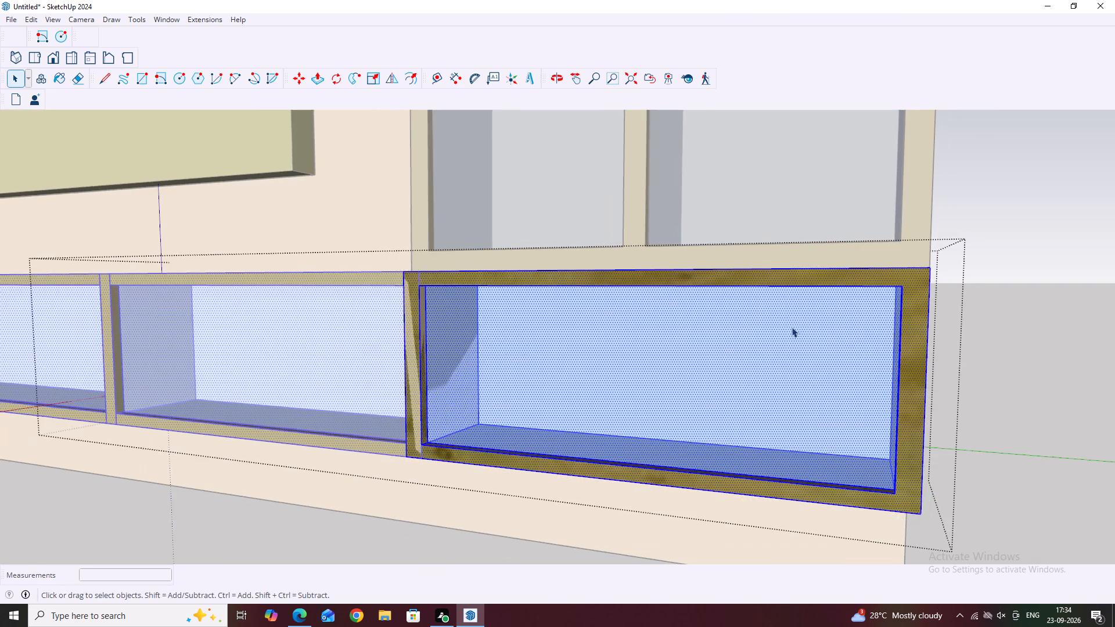
scroll(792, 327, down, 4)
middle_drag(899, 362, 670, 365)
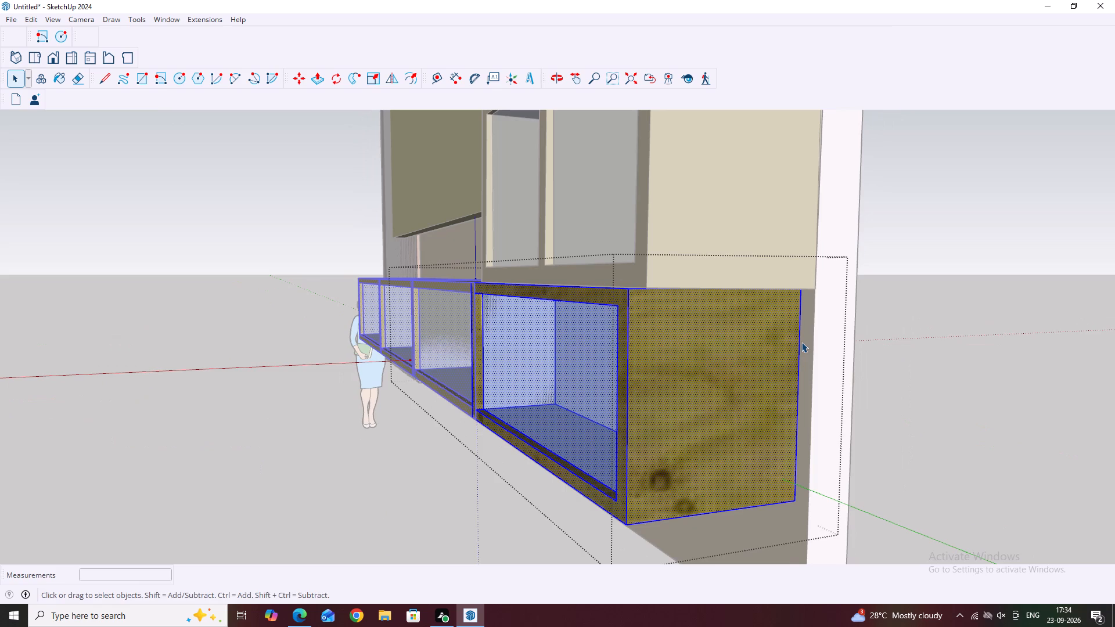
key(m)
scroll(807, 300, up, 16)
middle_drag(796, 286, 839, 211)
click(782, 287)
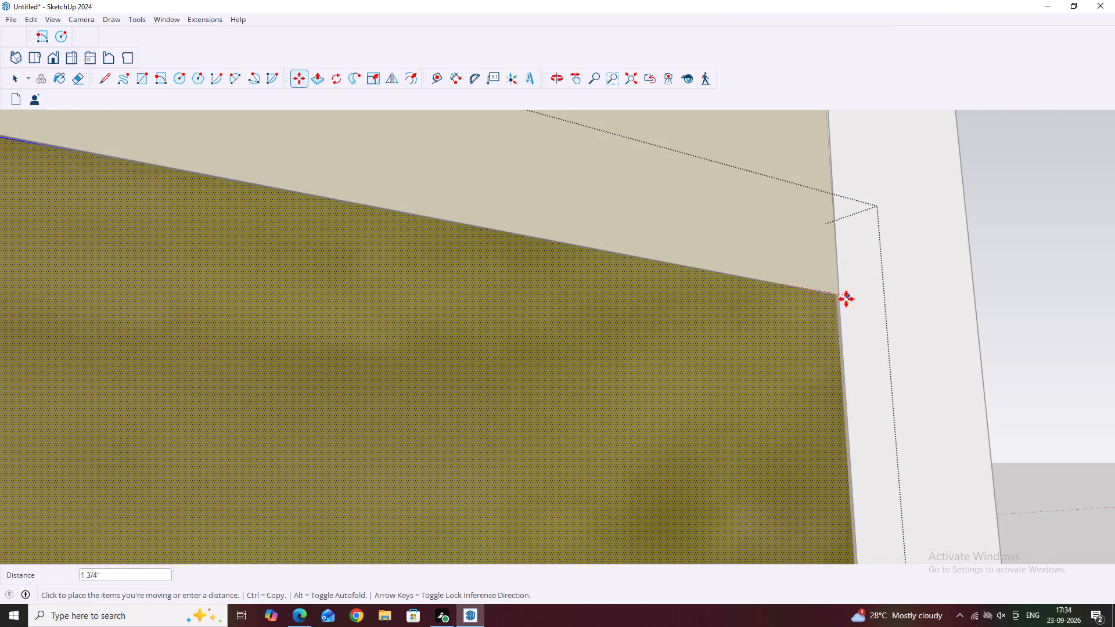
drag(841, 296, 848, 299)
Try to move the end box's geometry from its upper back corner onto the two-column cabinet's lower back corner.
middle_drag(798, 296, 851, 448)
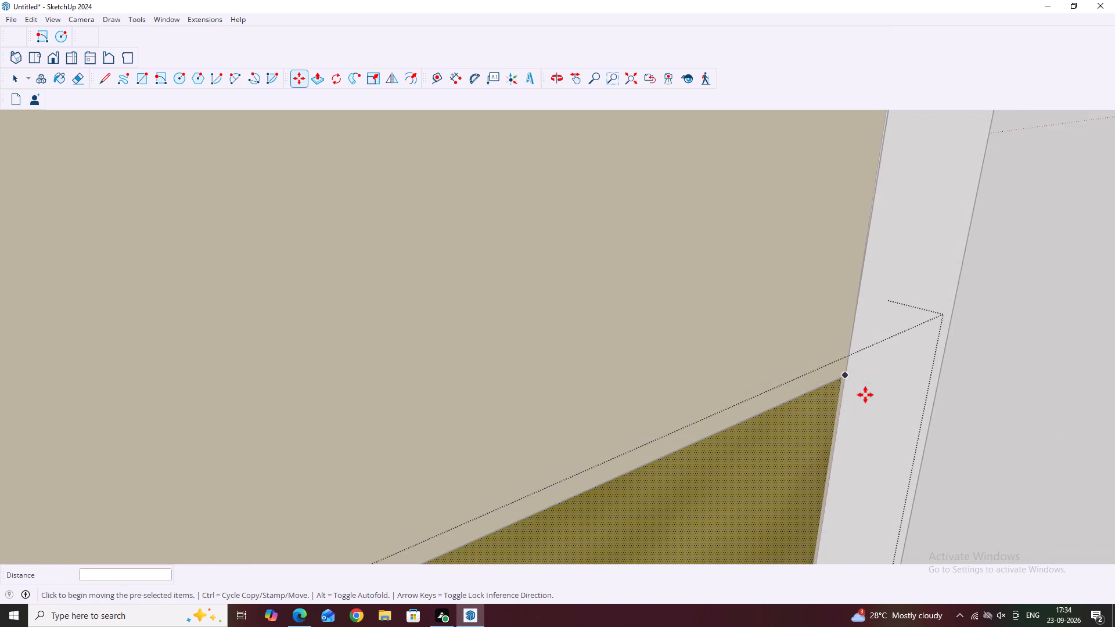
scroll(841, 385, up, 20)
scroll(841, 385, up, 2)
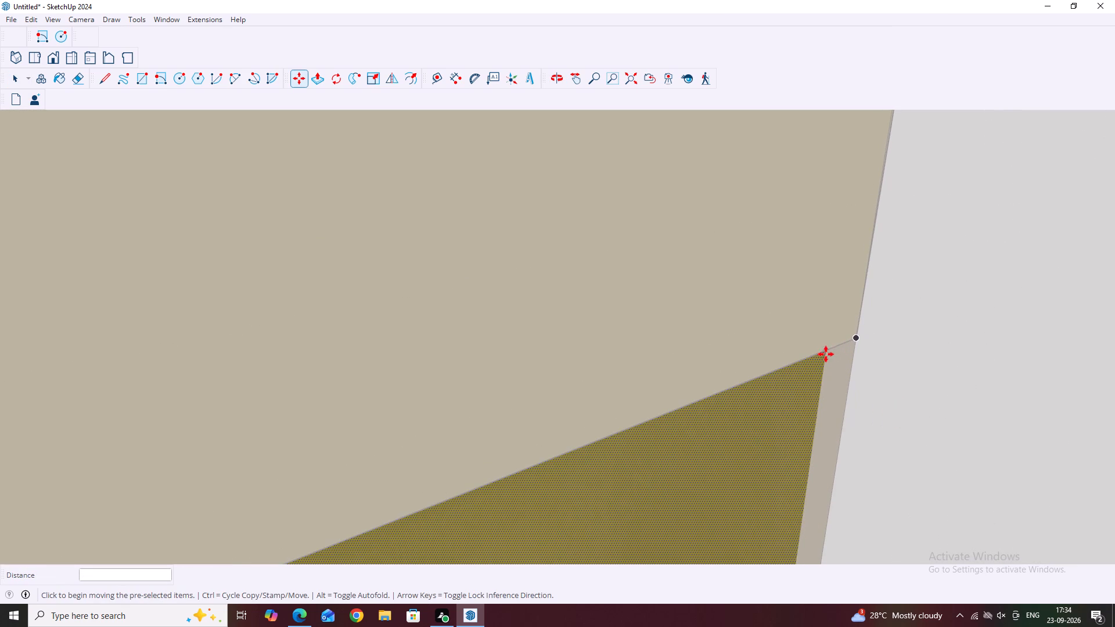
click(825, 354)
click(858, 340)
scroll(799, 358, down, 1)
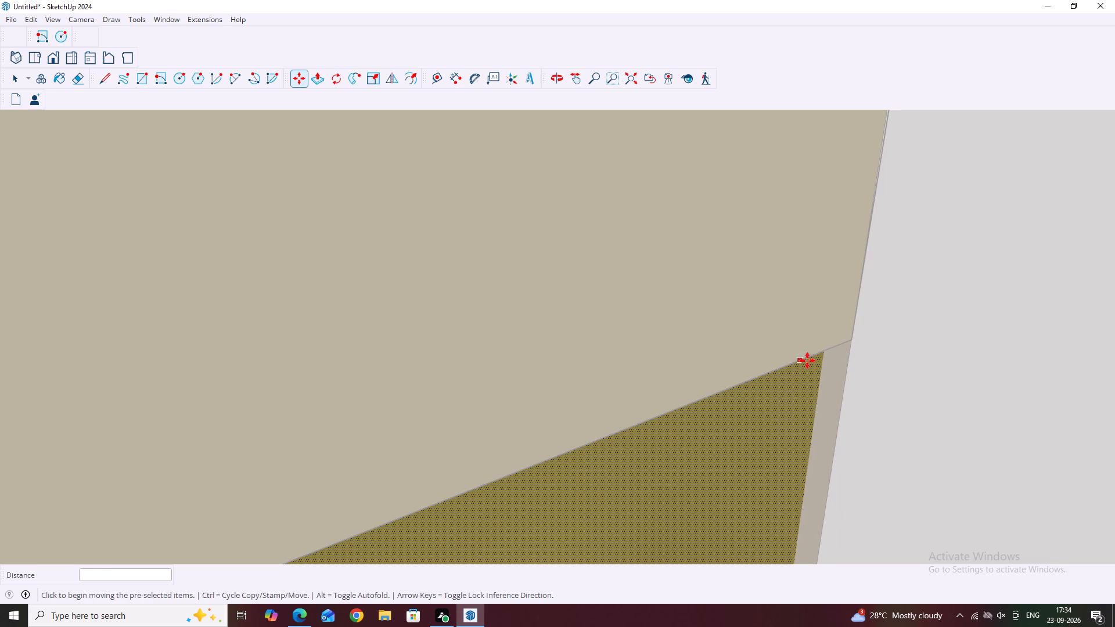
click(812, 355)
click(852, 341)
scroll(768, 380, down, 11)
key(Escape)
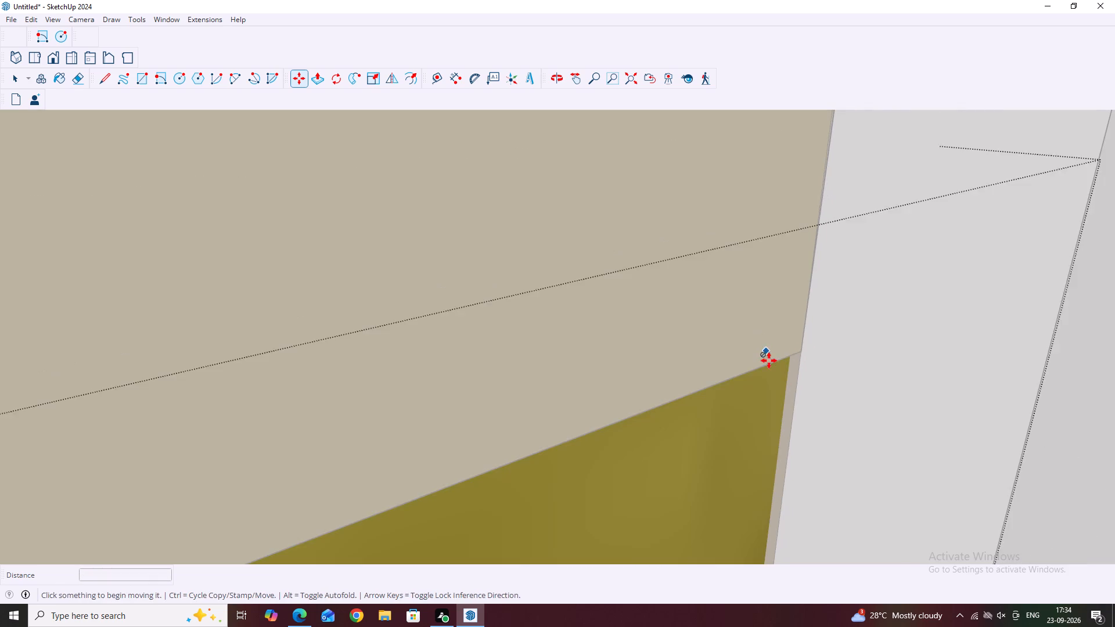
Examine the joint between the end box and the two-column cabinet from the front, outer side and back corner.
scroll(769, 361, down, 20)
scroll(769, 361, down, 1)
key(space)
middle_click(788, 348)
click(1008, 426)
middle_drag(716, 442, 844, 382)
middle_drag(703, 445, 771, 412)
double_click(706, 433)
middle_drag(779, 424, 614, 380)
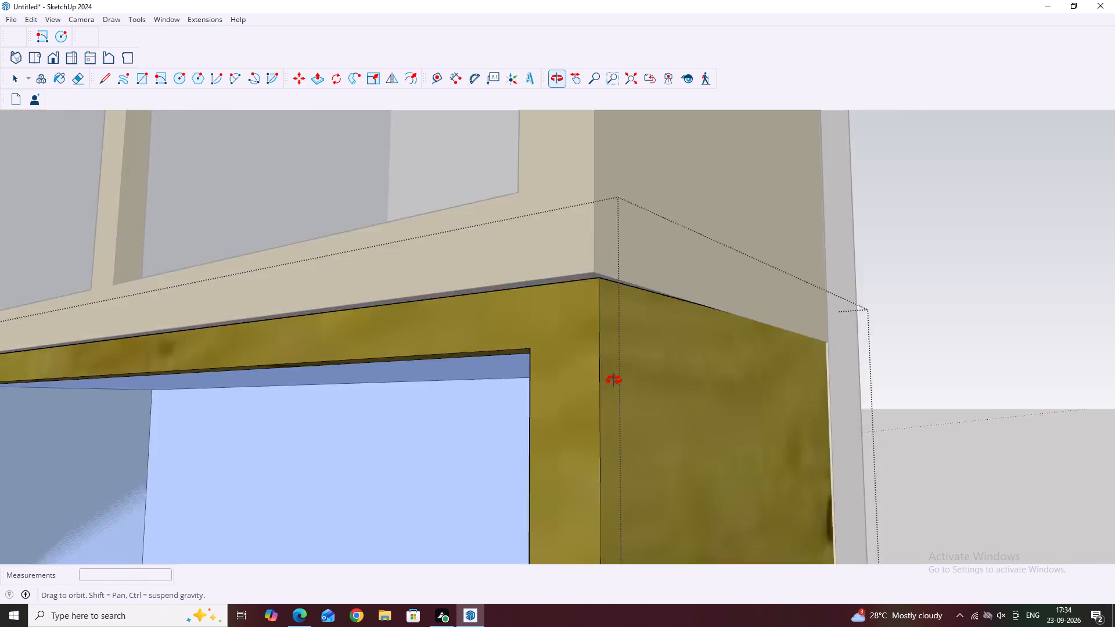
middle_drag(614, 380, 556, 400)
scroll(627, 388, down, 6)
middle_drag(876, 413, 783, 405)
scroll(789, 398, up, 4)
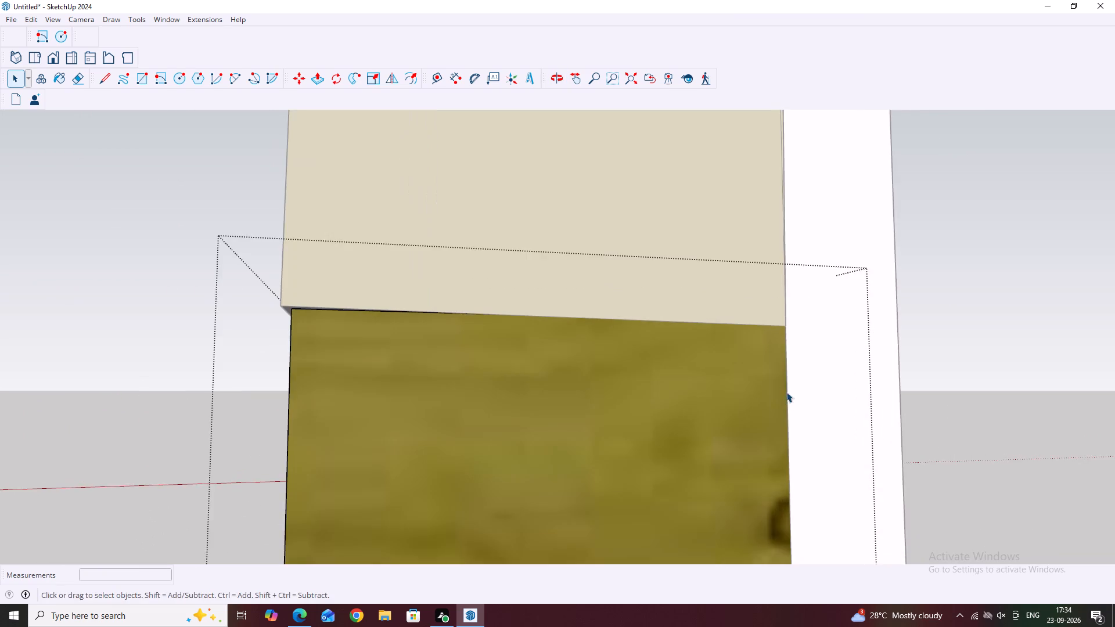
scroll(786, 392, up, 2)
middle_drag(772, 377, 862, 402)
scroll(800, 331, up, 4)
middle_drag(807, 348, 910, 413)
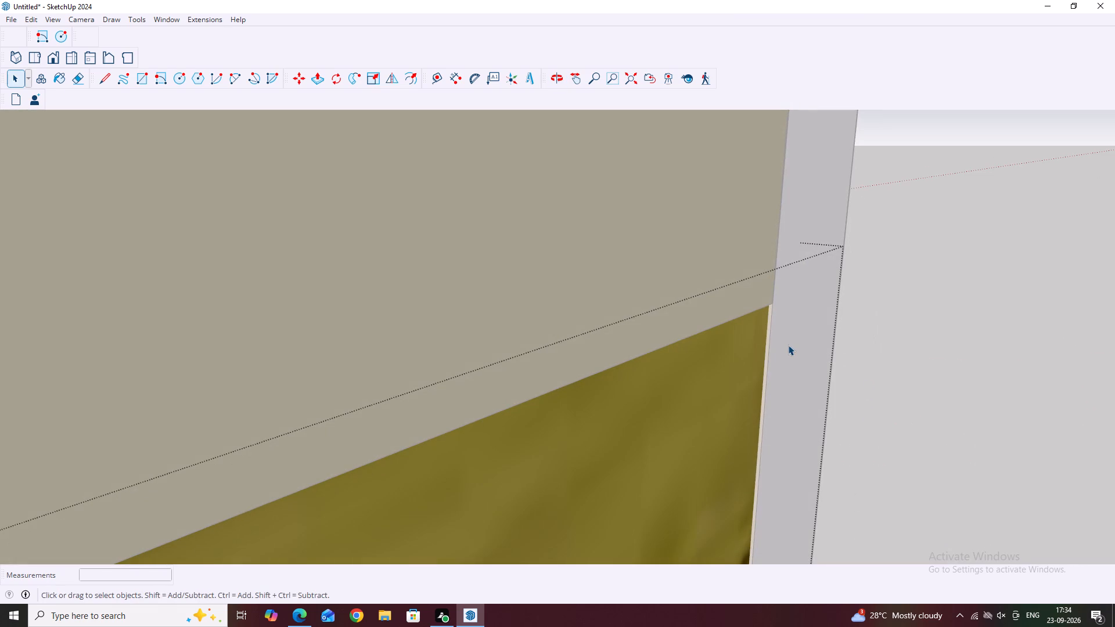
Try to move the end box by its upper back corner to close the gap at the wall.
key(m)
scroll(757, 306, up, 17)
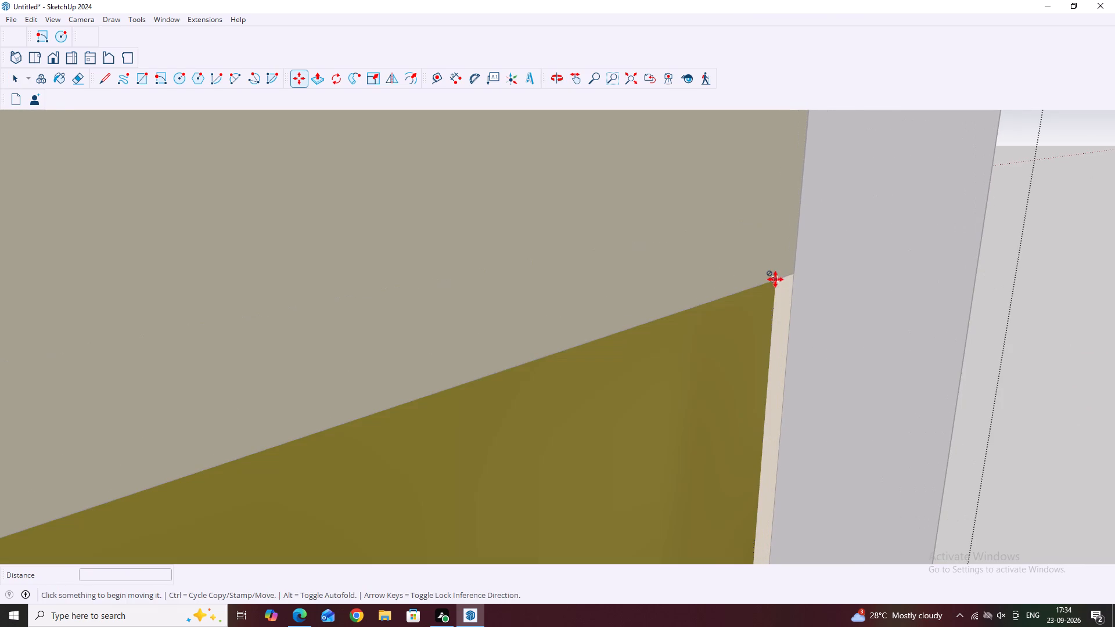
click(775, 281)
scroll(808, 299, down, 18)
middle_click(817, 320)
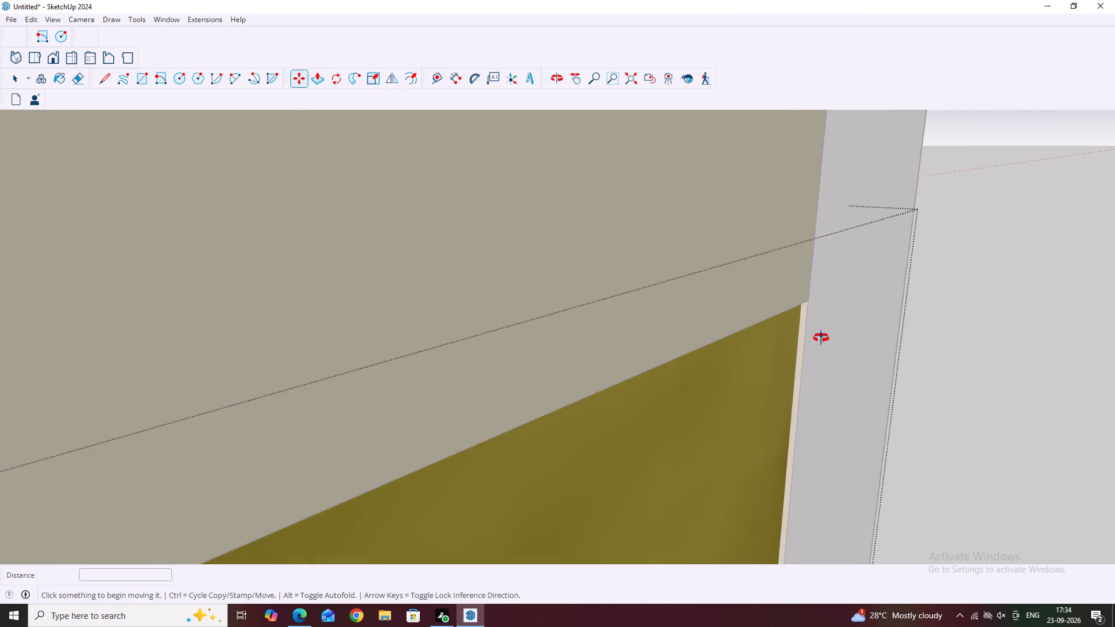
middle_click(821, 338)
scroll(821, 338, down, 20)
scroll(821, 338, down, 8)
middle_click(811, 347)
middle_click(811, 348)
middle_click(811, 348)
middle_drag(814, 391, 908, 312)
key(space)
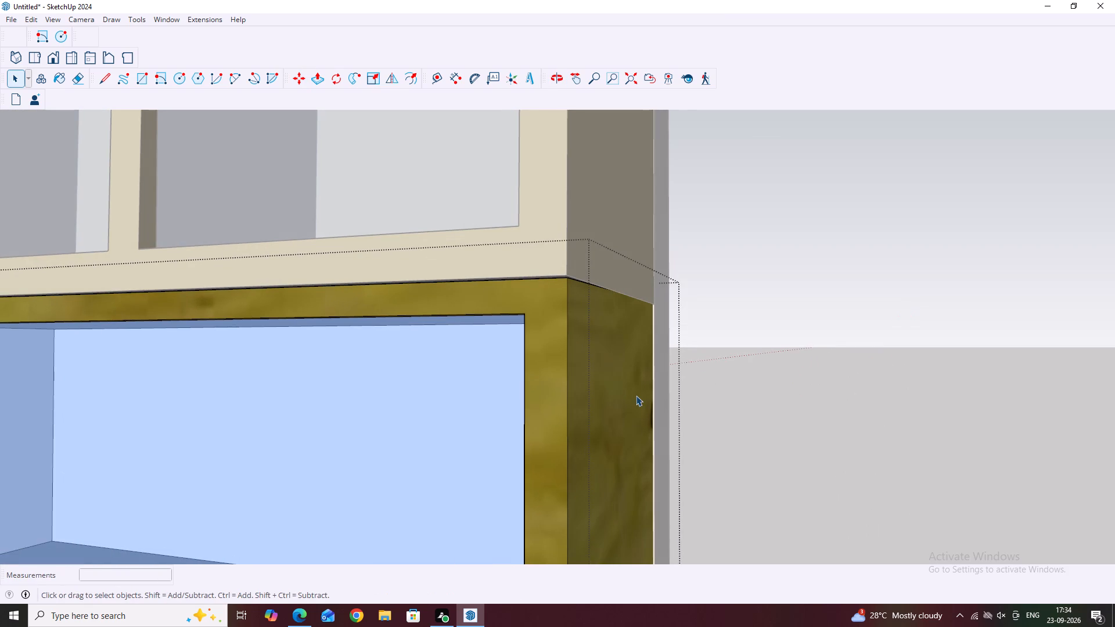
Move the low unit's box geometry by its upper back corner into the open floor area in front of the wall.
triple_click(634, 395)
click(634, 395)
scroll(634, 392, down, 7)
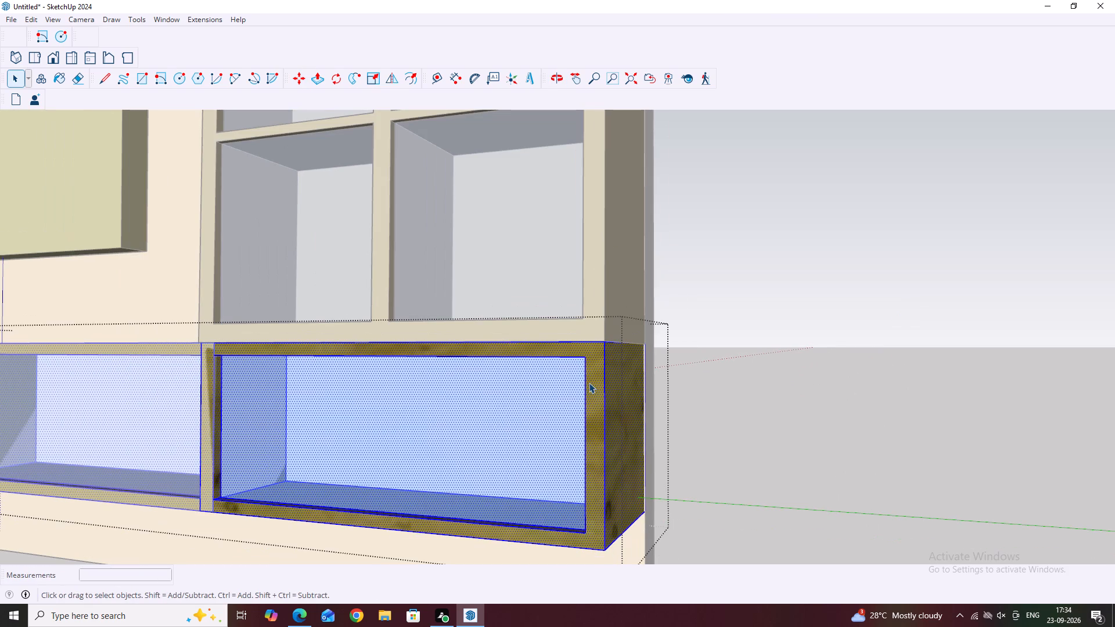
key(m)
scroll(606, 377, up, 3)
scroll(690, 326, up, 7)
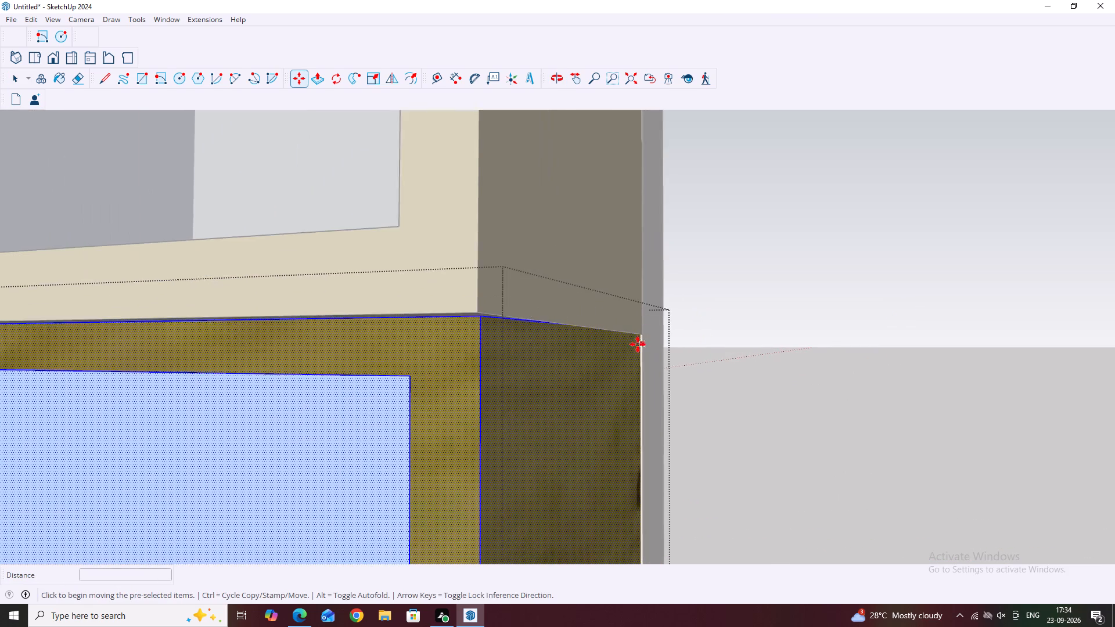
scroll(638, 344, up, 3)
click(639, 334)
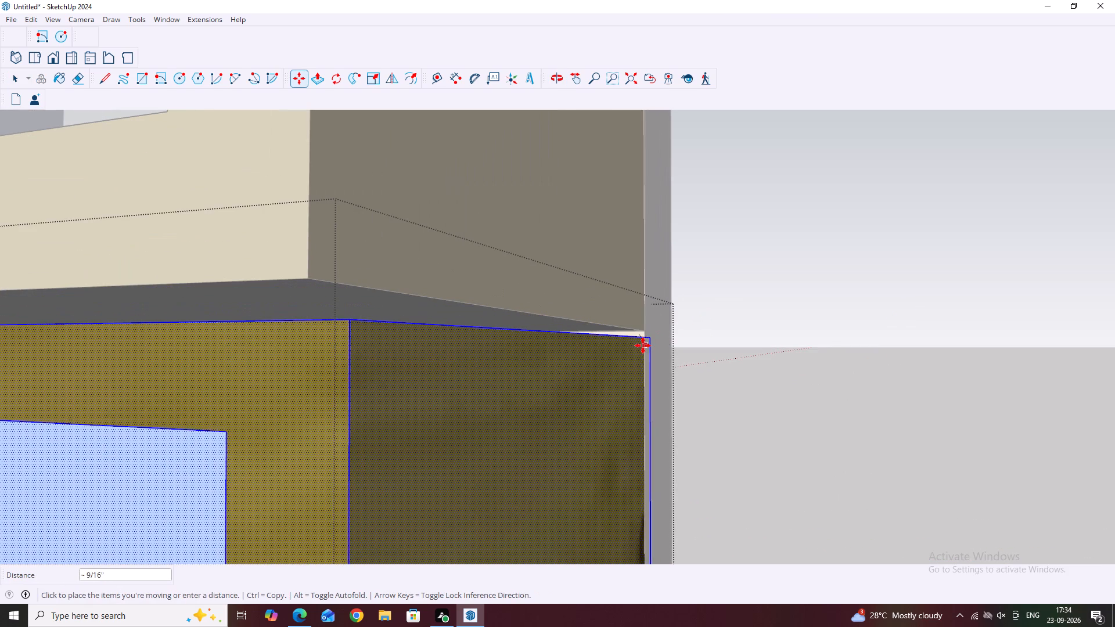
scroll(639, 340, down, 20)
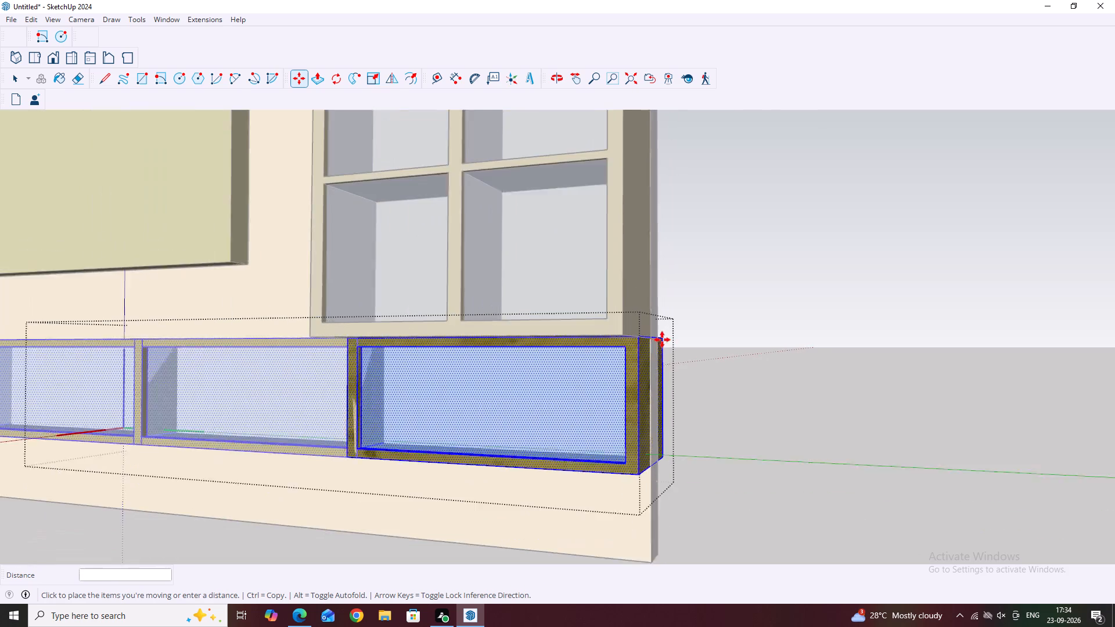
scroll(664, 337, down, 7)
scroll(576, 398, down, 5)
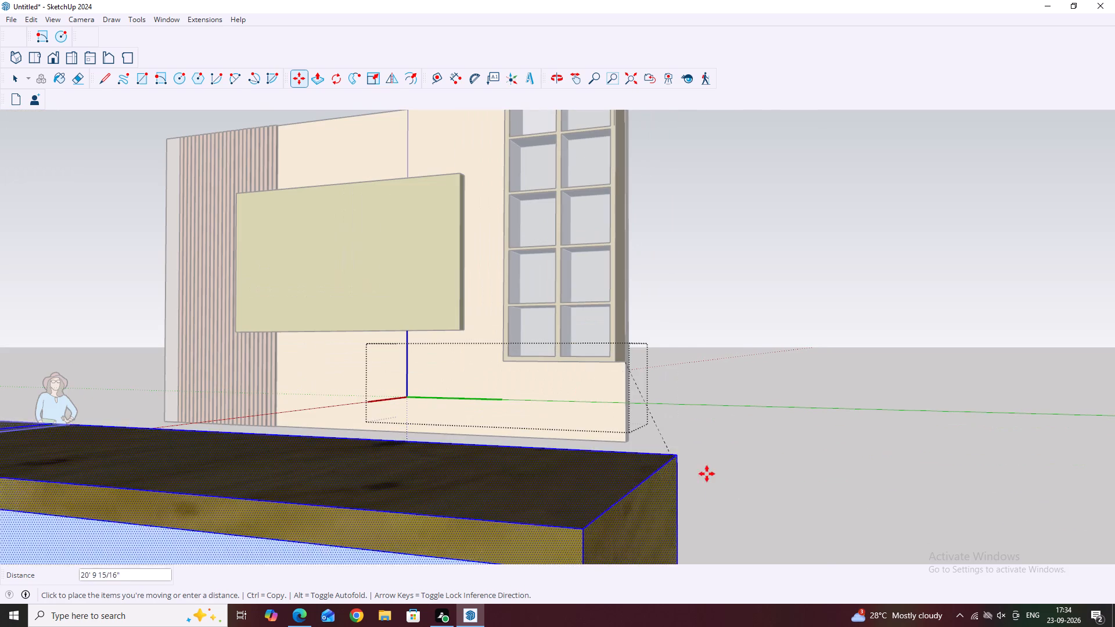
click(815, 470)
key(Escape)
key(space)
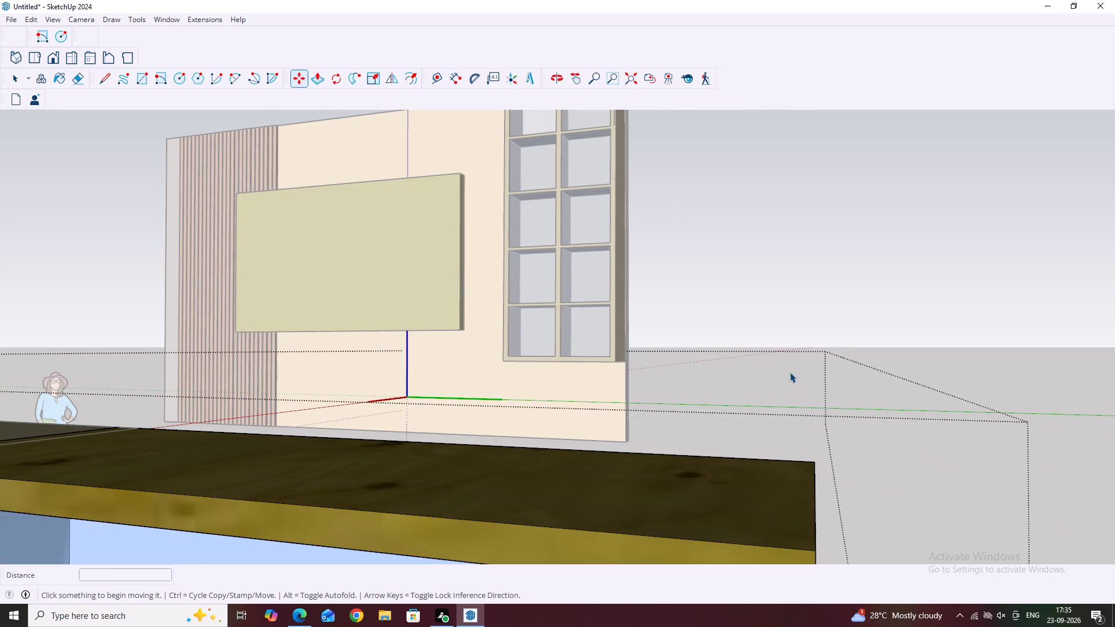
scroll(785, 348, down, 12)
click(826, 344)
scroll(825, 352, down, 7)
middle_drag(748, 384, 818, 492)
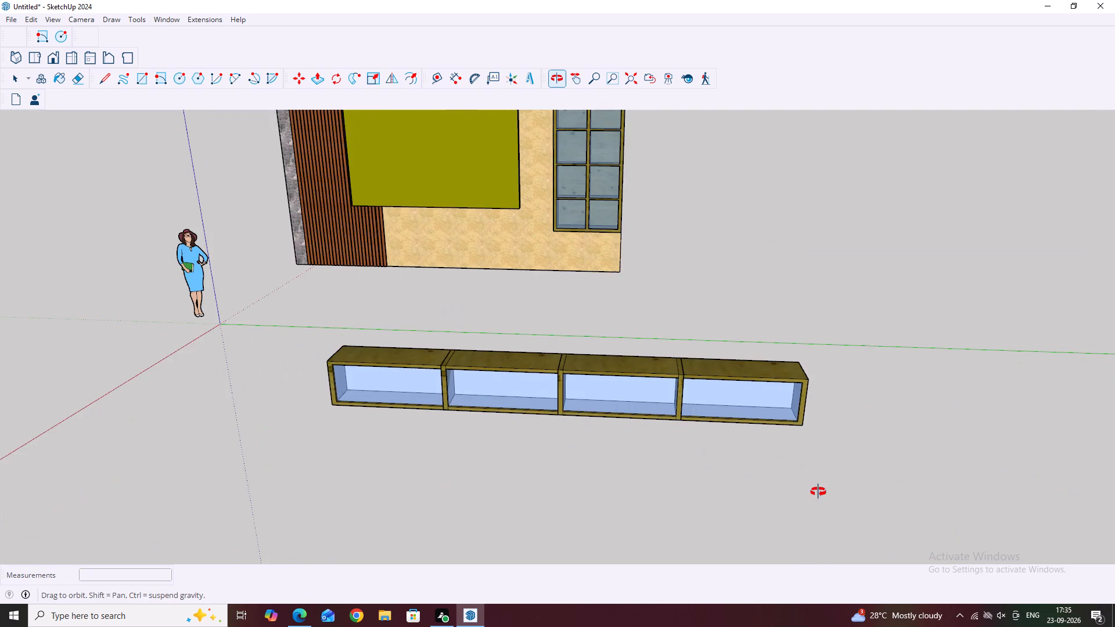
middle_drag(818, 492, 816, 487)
Move the low unit's box geometry about 21' from its end box's upper back corner onto the two-column cabinet's lower back corner.
triple_click(795, 417)
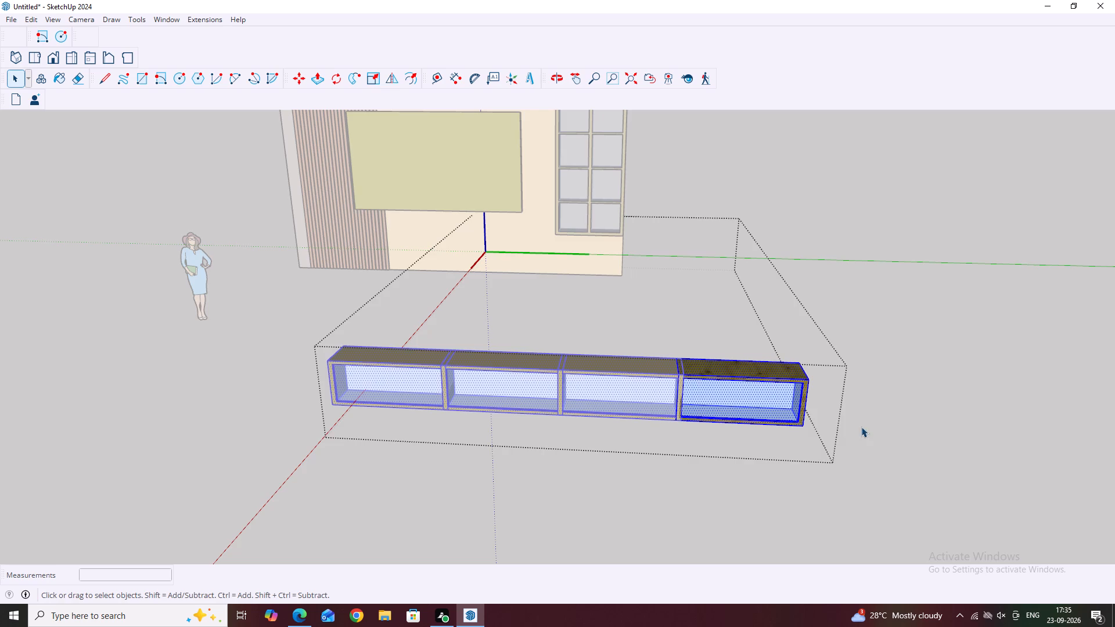
middle_drag(861, 427, 645, 394)
key(m)
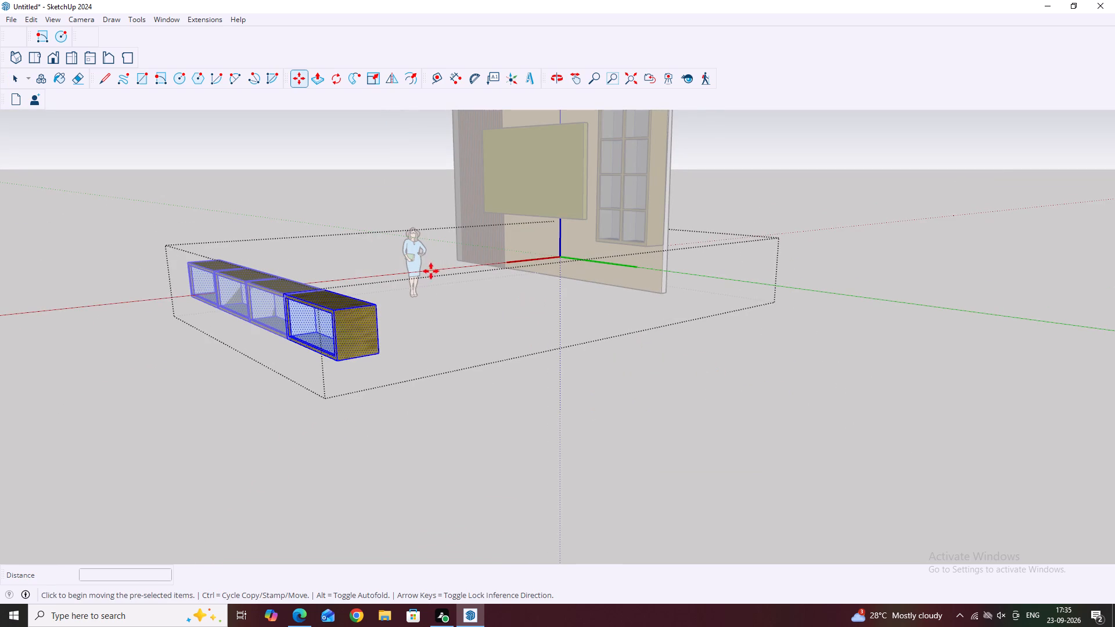
scroll(386, 298, up, 9)
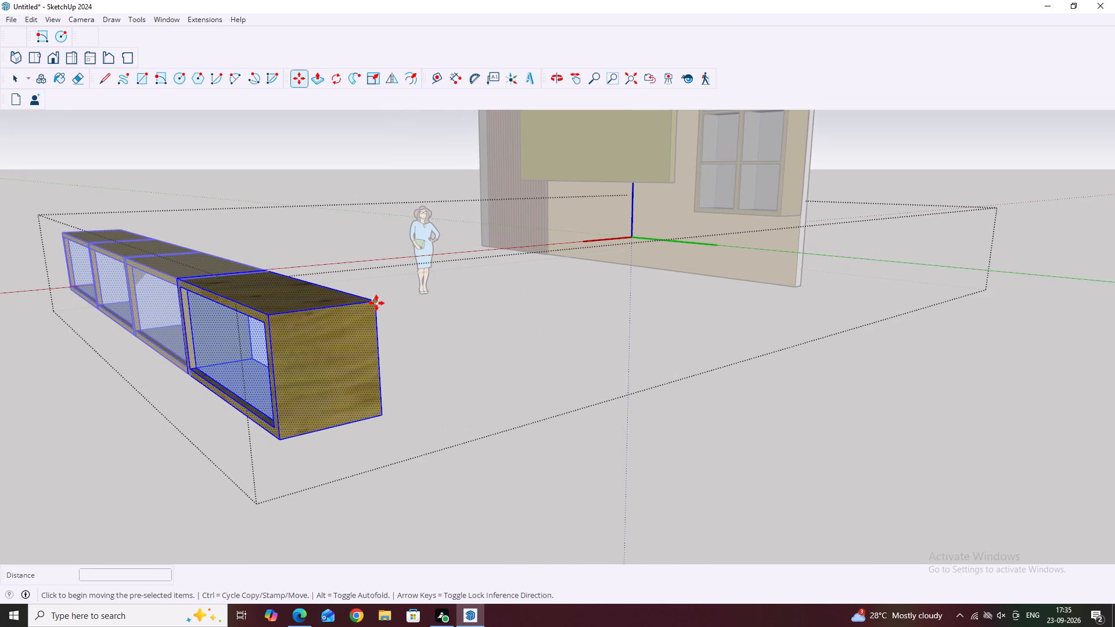
click(376, 302)
scroll(710, 315, down, 4)
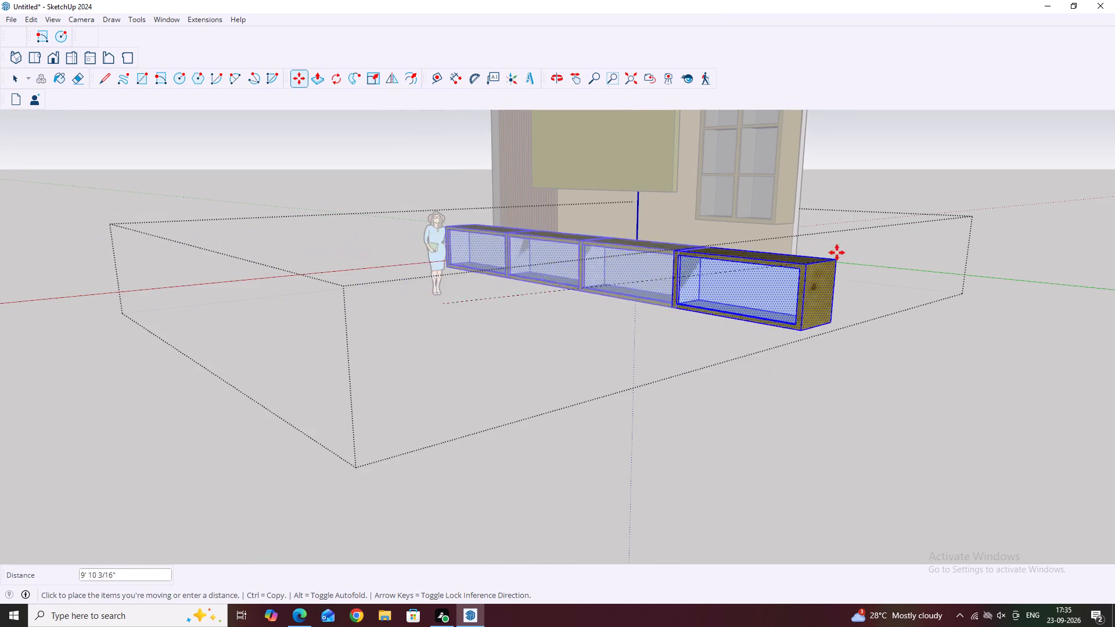
middle_drag(829, 233, 660, 294)
scroll(782, 297, up, 2)
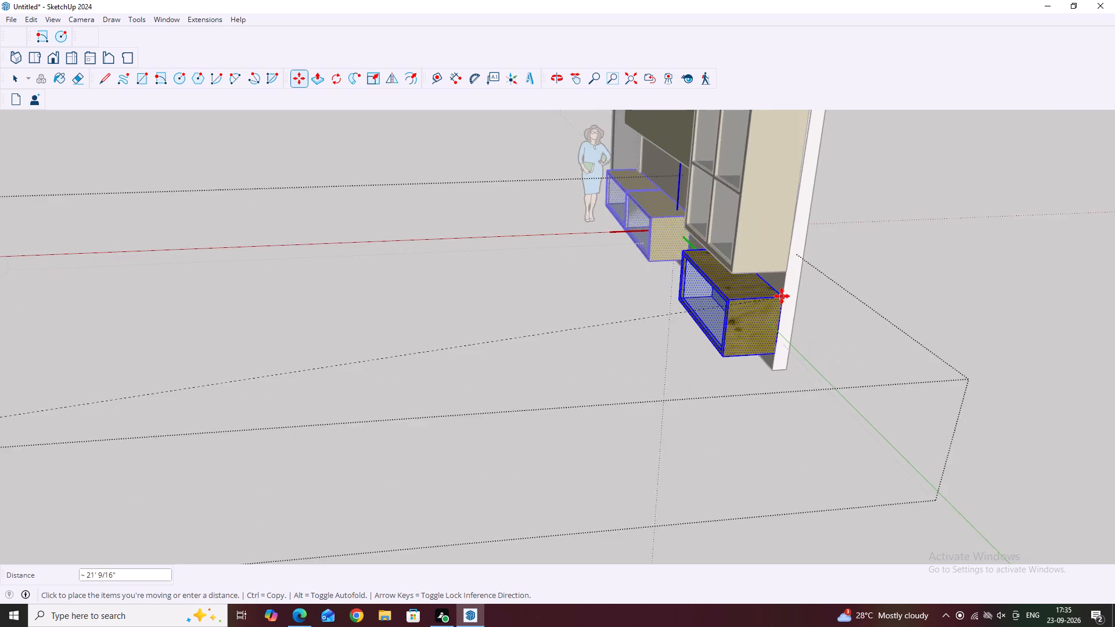
scroll(782, 296, up, 20)
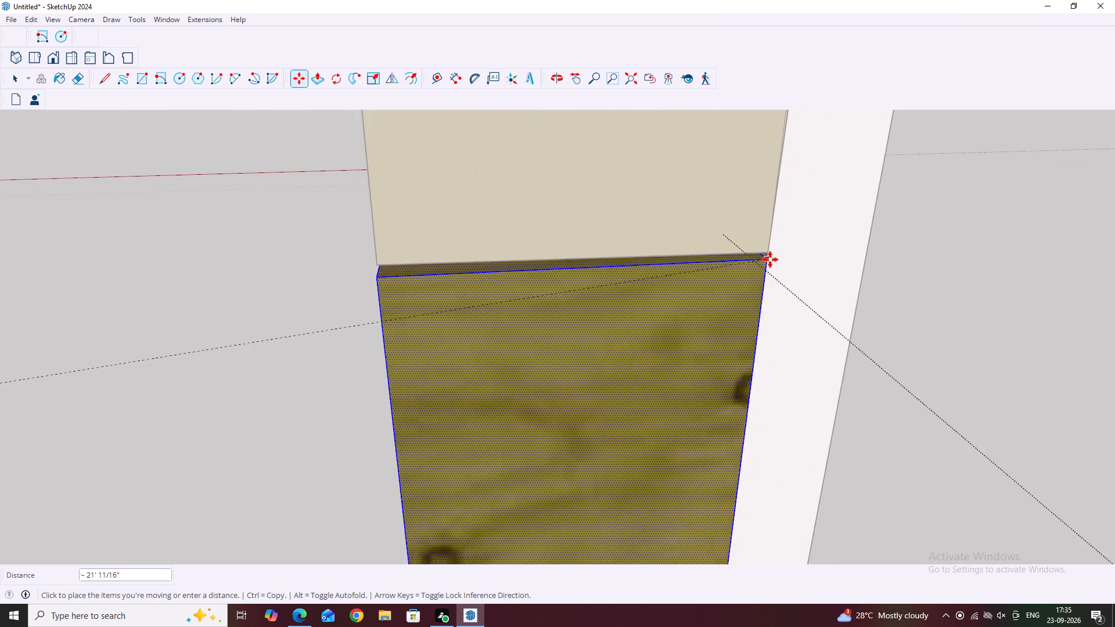
scroll(770, 260, up, 18)
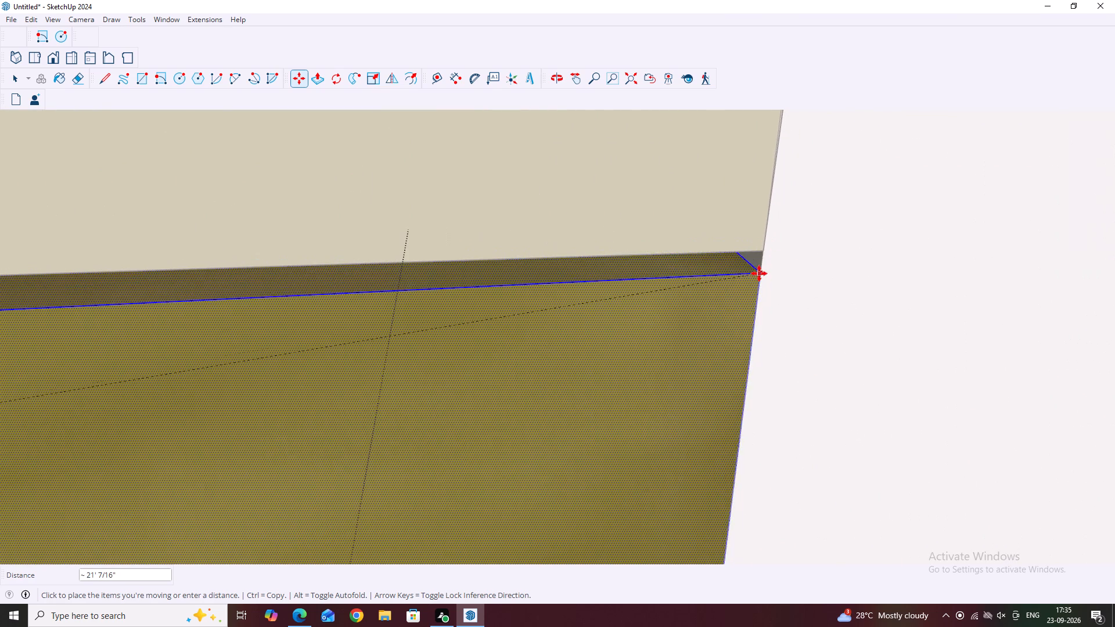
click(764, 252)
scroll(686, 276, down, 3)
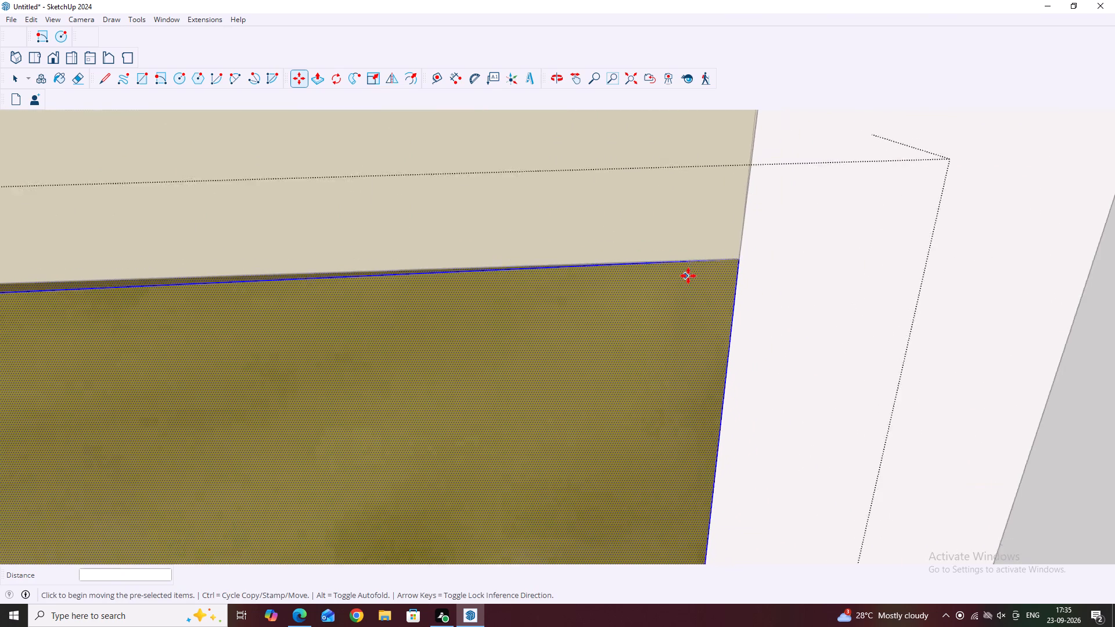
scroll(688, 276, down, 20)
scroll(688, 276, down, 8)
key(space)
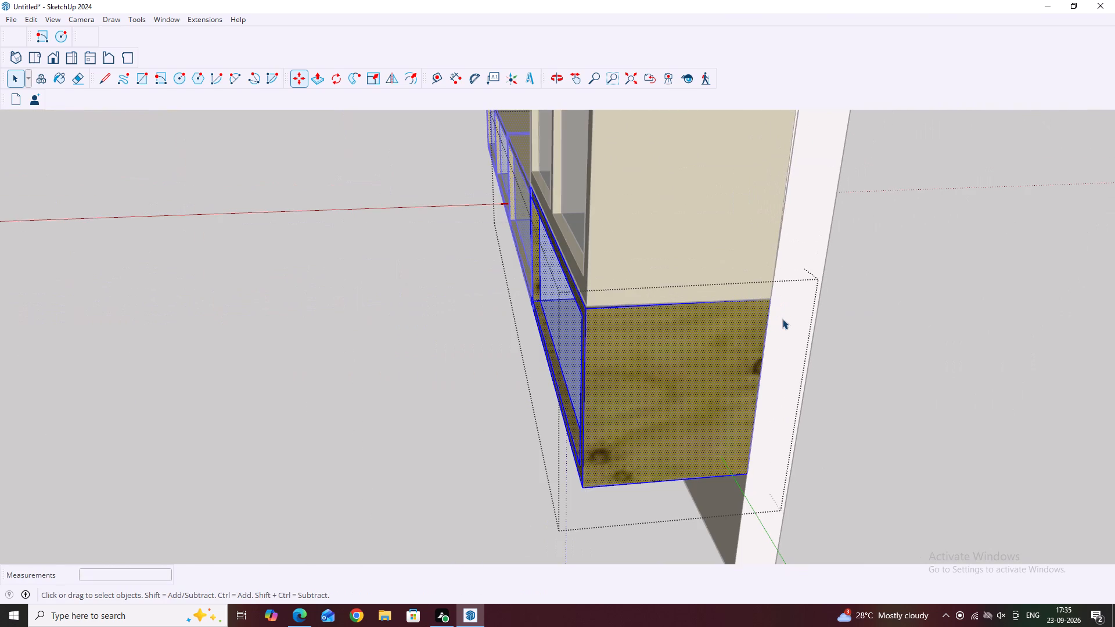
click(913, 340)
Move the low unit's box geometry from its end box's upper front corner onto the two-column cabinet's lower front corner.
middle_drag(538, 382, 722, 349)
scroll(722, 243, up, 4)
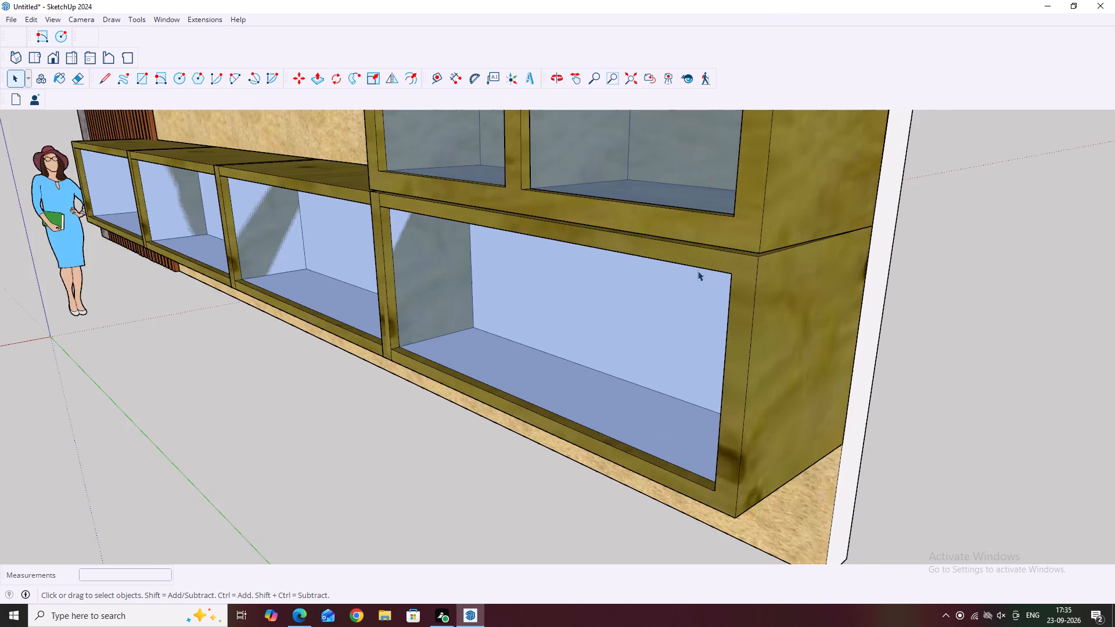
middle_drag(700, 276, 771, 242)
scroll(782, 254, up, 2)
middle_drag(789, 253, 819, 242)
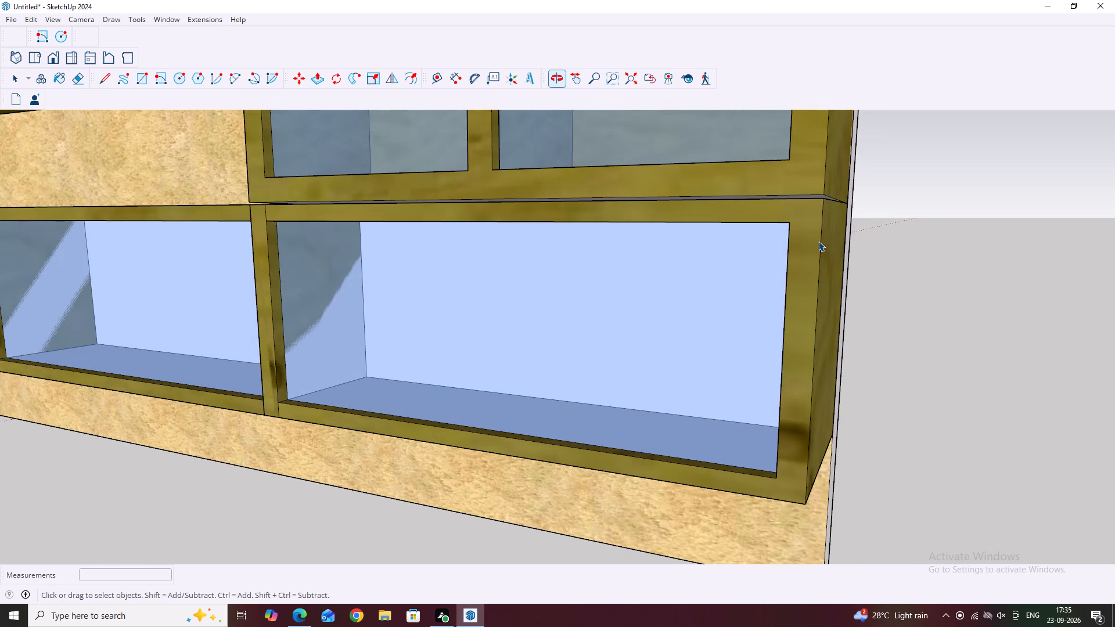
triple_click(815, 237)
middle_drag(797, 247, 929, 352)
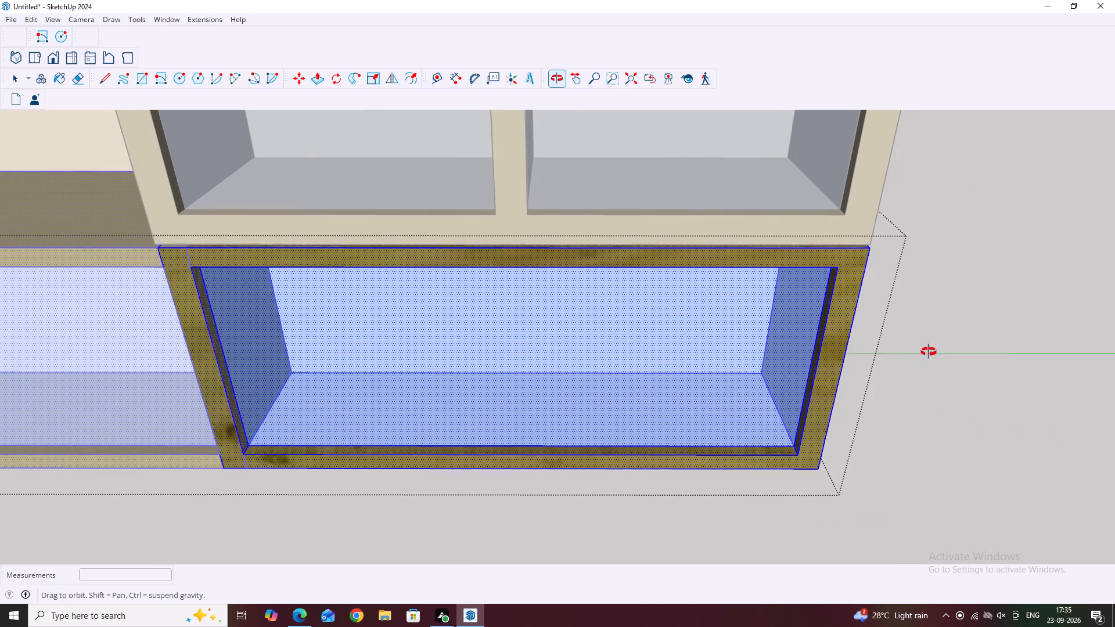
middle_drag(929, 352, 930, 353)
scroll(854, 319, up, 3)
scroll(883, 253, up, 4)
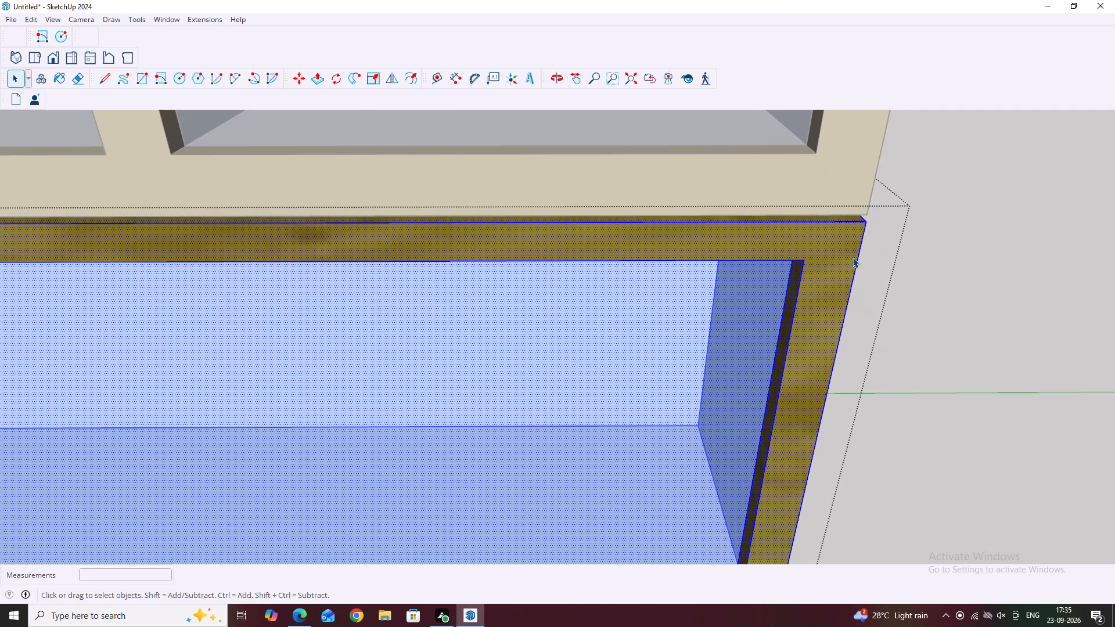
key(m)
scroll(867, 214, up, 9)
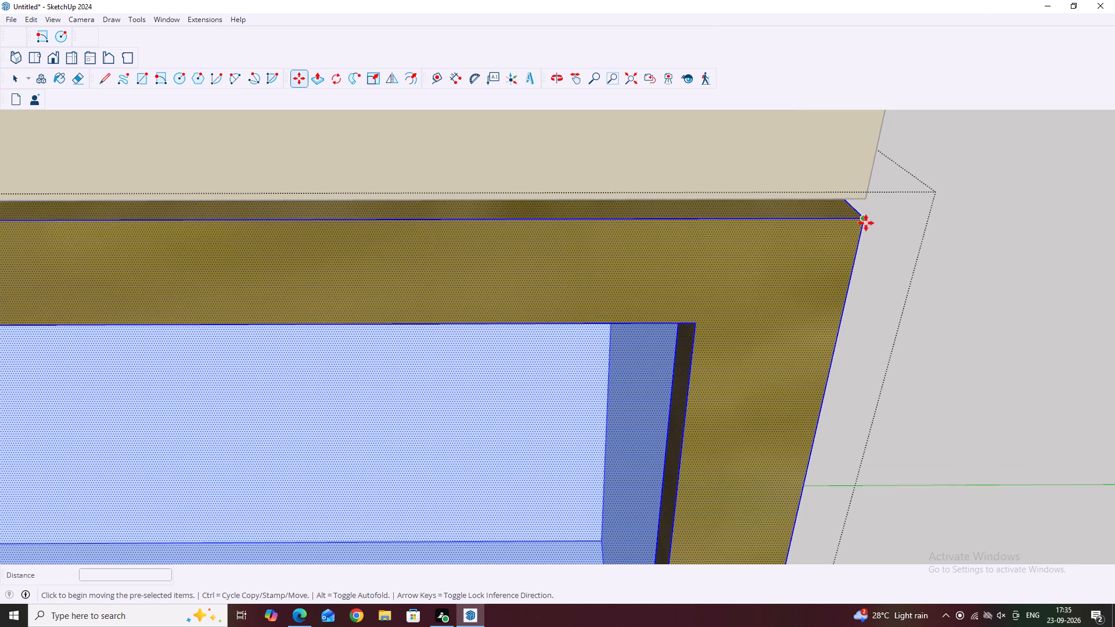
click(864, 220)
click(869, 200)
scroll(765, 293, down, 6)
key(Escape)
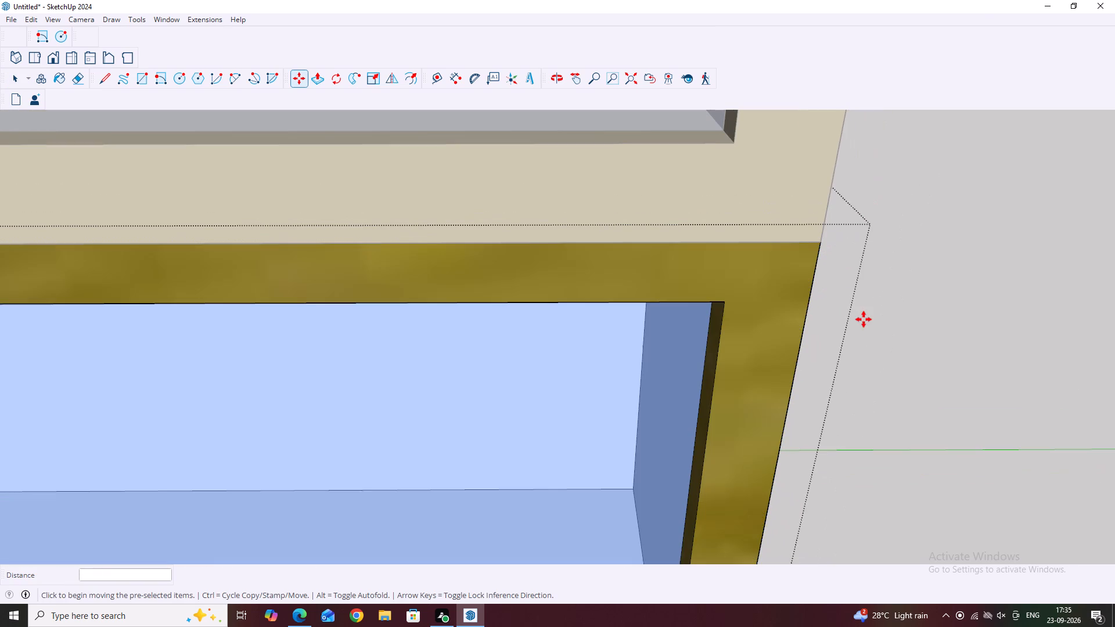
key(space)
click(905, 314)
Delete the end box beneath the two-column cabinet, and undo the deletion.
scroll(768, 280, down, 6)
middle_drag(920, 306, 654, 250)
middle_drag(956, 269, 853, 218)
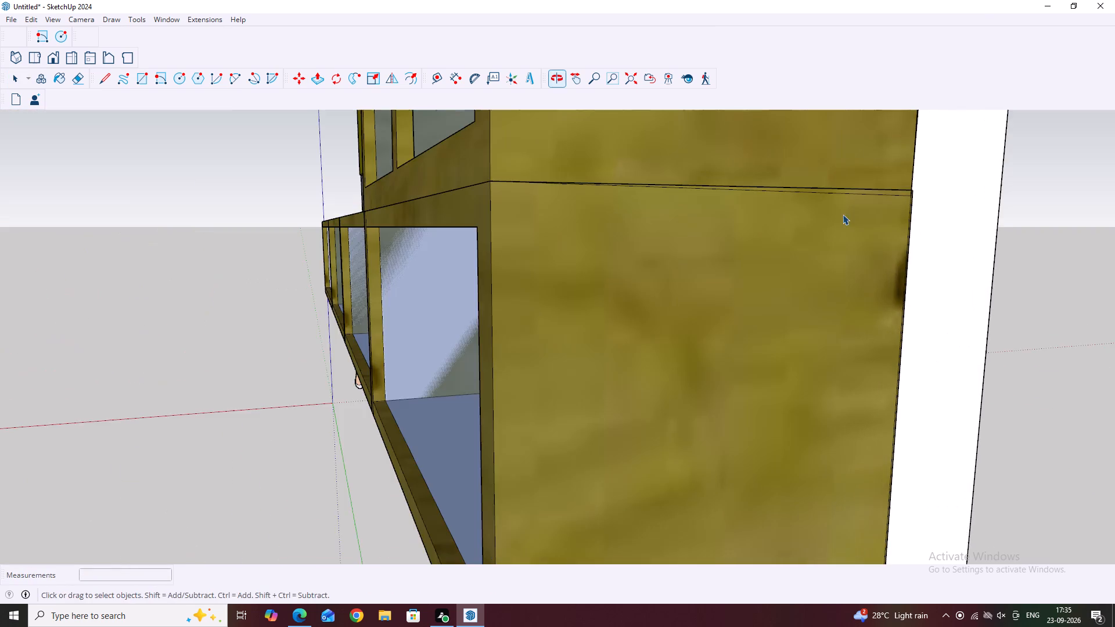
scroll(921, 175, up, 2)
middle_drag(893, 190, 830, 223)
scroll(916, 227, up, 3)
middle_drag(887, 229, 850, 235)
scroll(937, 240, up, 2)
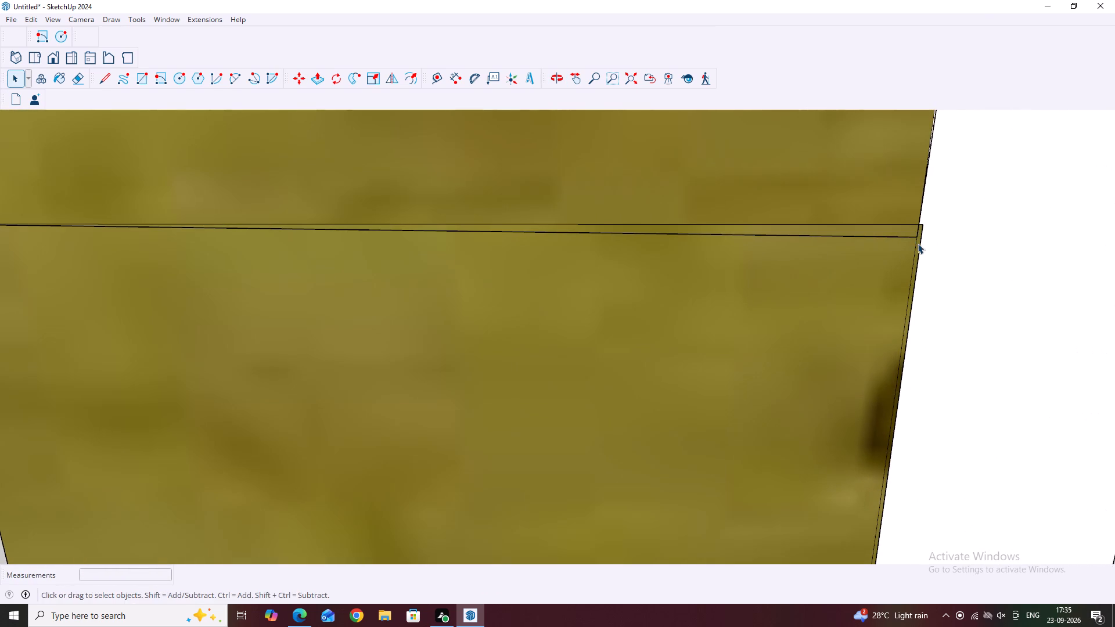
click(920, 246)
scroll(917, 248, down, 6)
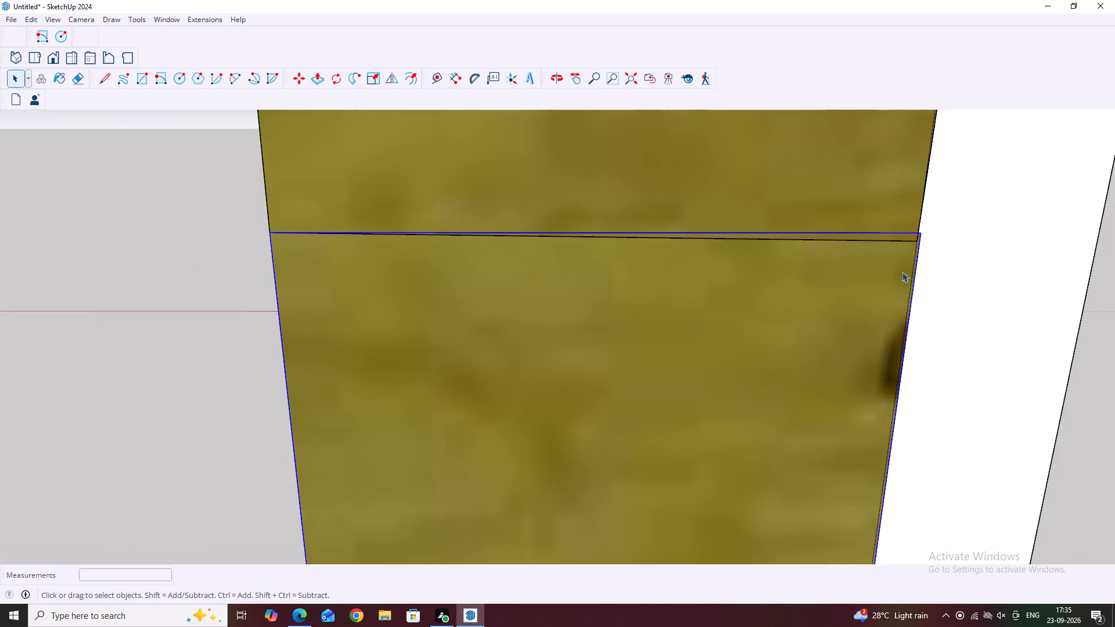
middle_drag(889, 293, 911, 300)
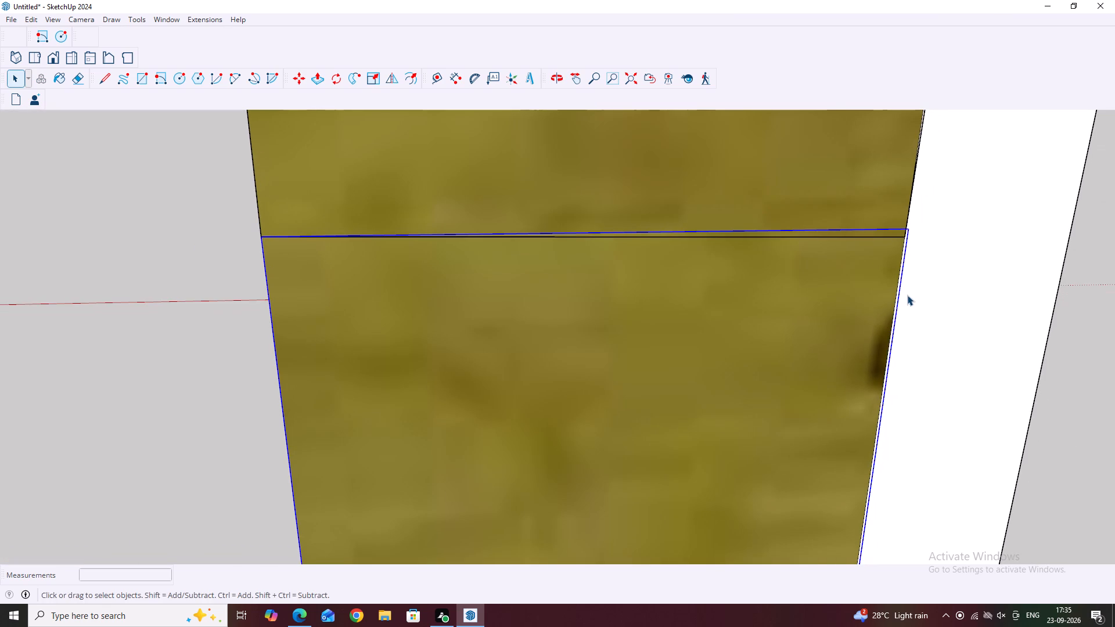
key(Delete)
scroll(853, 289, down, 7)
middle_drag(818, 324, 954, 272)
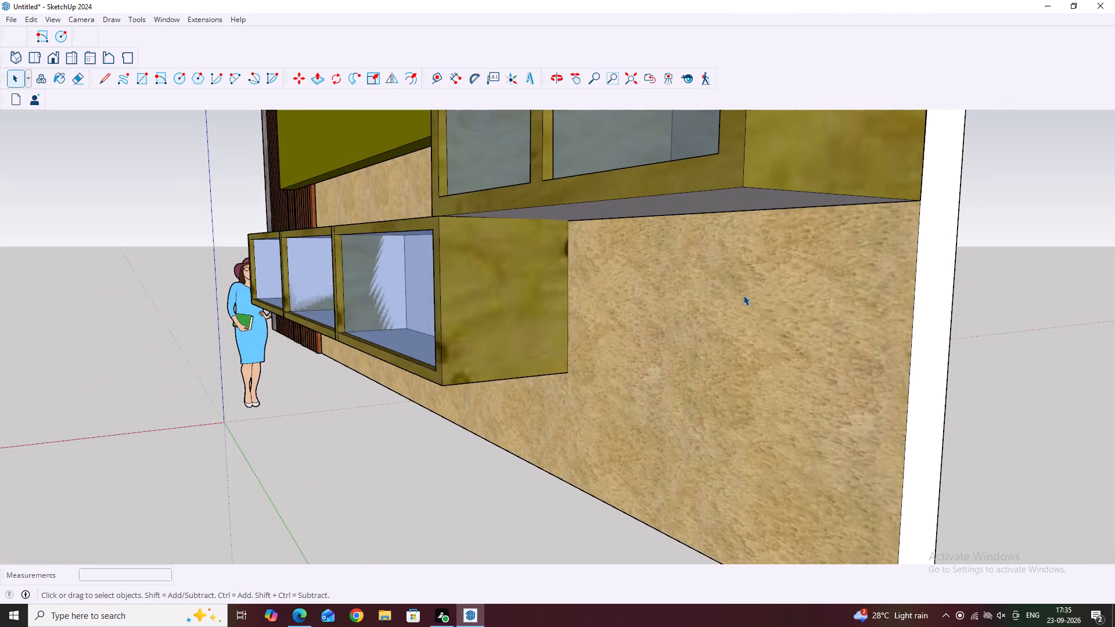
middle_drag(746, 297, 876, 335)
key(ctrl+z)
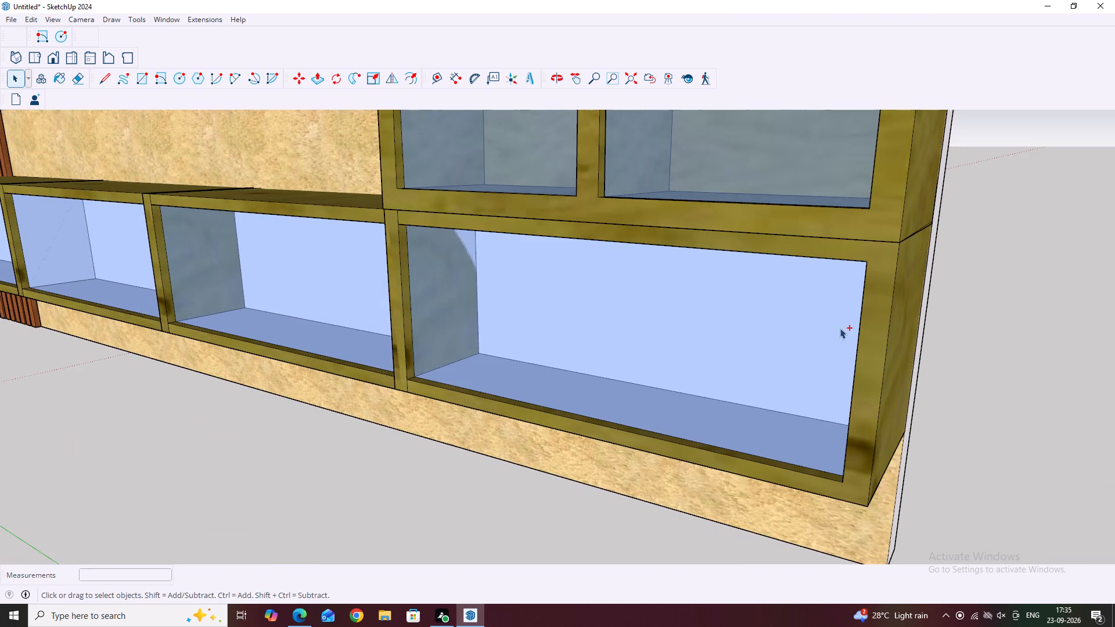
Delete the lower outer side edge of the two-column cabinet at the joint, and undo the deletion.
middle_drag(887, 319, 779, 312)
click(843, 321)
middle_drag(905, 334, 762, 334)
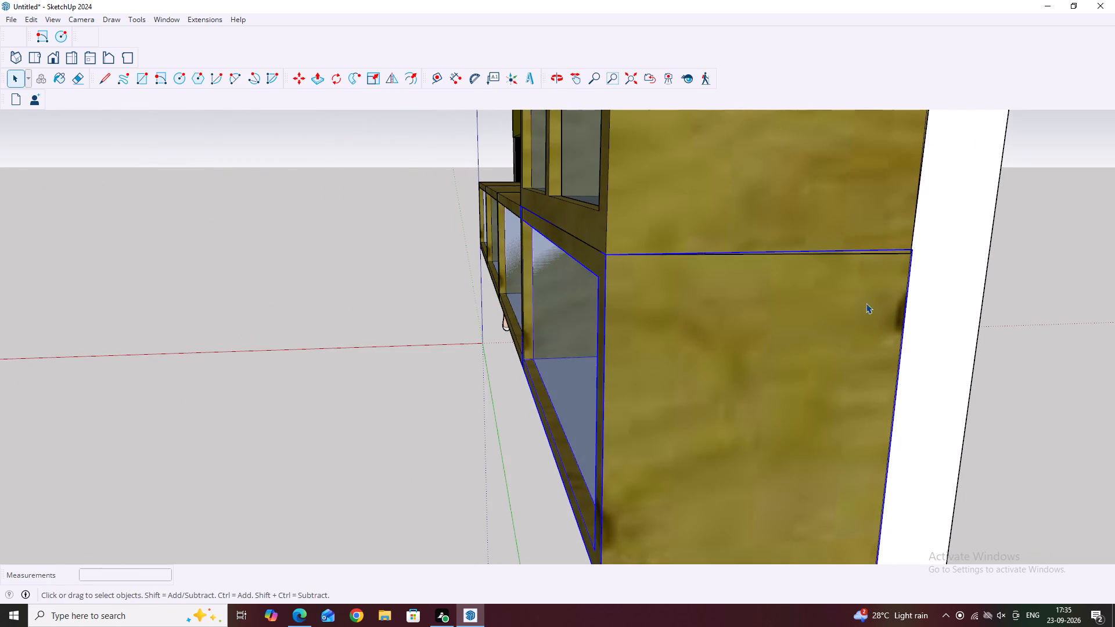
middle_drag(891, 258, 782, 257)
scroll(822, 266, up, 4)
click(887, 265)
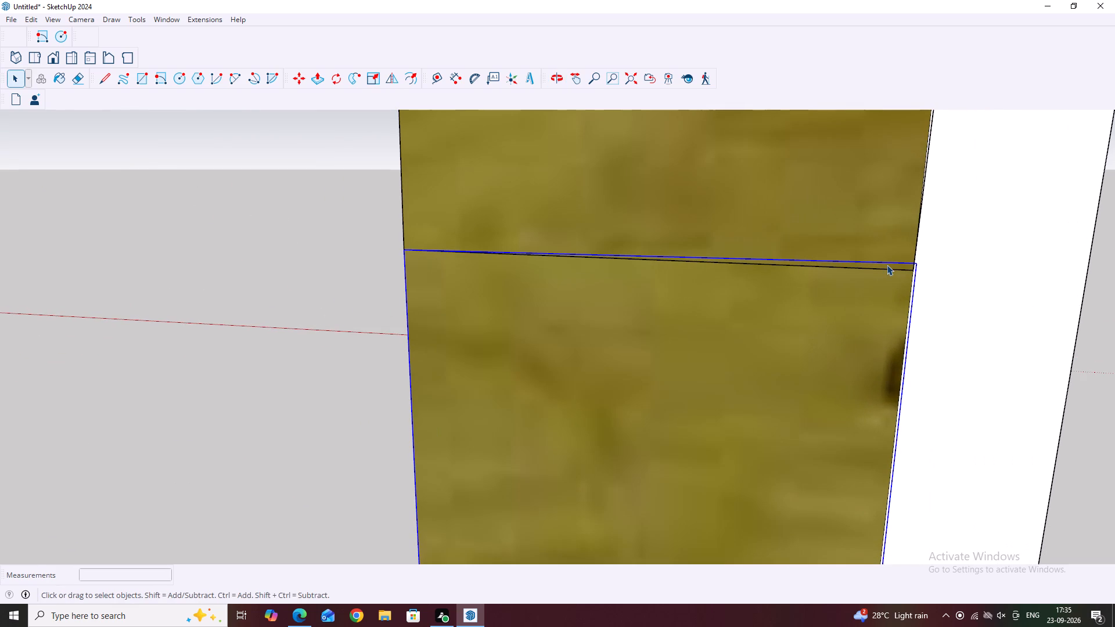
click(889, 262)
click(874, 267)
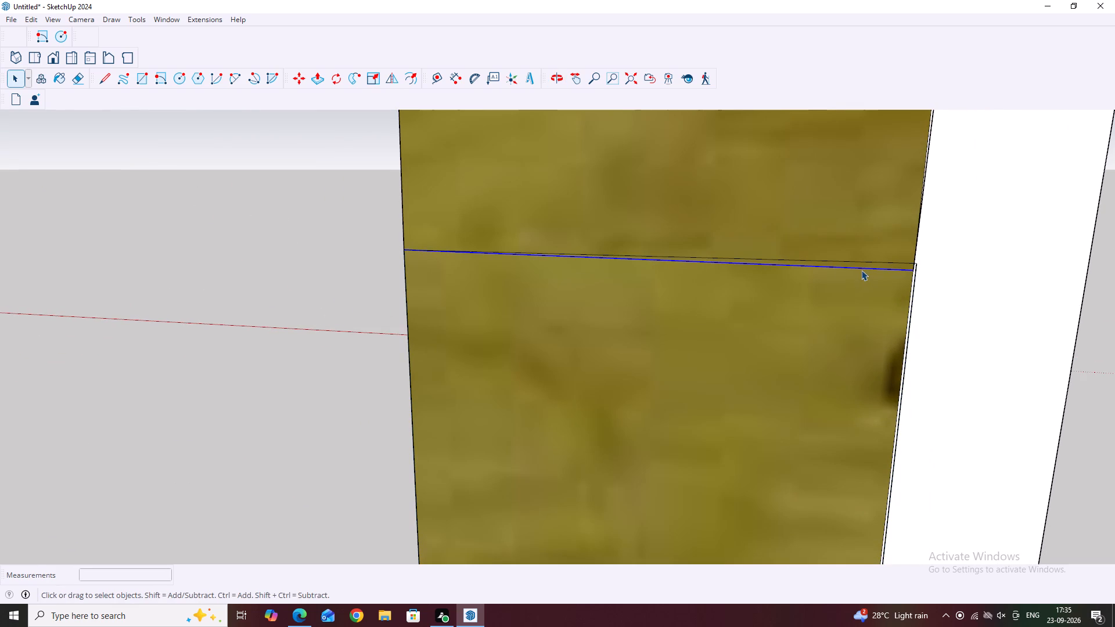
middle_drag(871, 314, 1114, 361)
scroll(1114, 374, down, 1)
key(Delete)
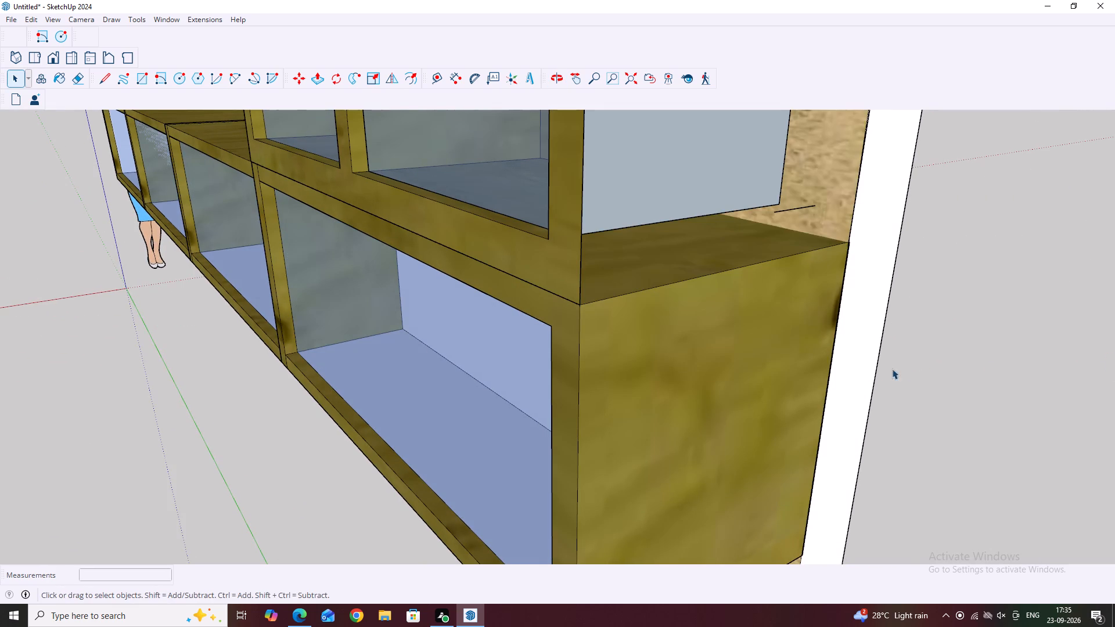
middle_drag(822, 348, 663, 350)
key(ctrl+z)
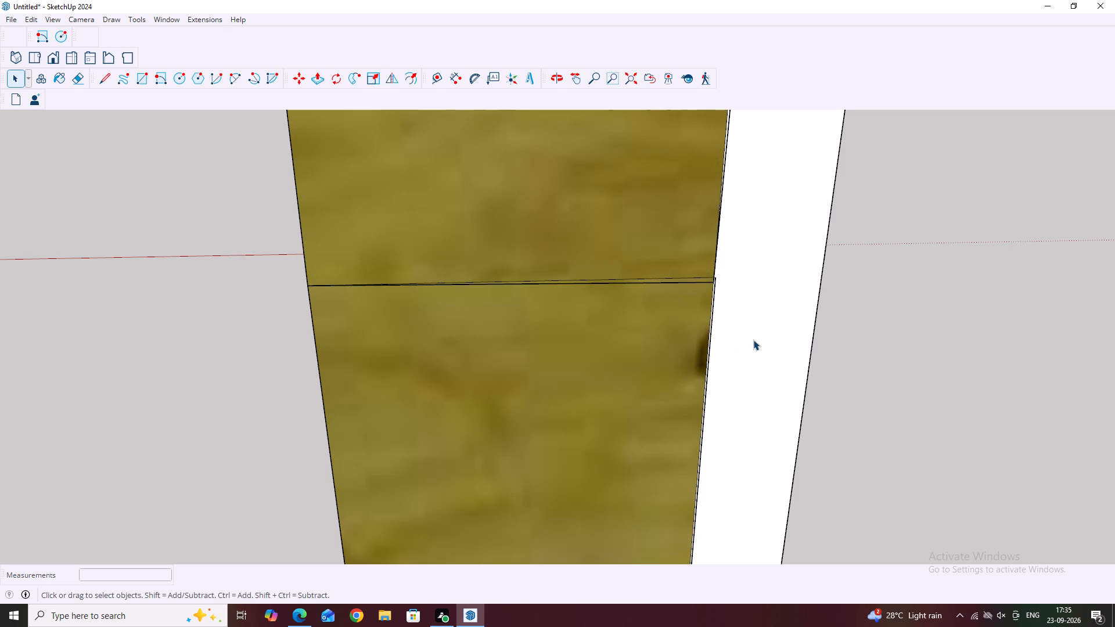
Examine the joint between the low unit and the two-column cabinet, and the complete TV wall from the front.
middle_drag(620, 370, 781, 327)
scroll(401, 400, down, 7)
middle_drag(277, 412, 602, 373)
scroll(602, 372, down, 15)
middle_drag(572, 360, 557, 423)
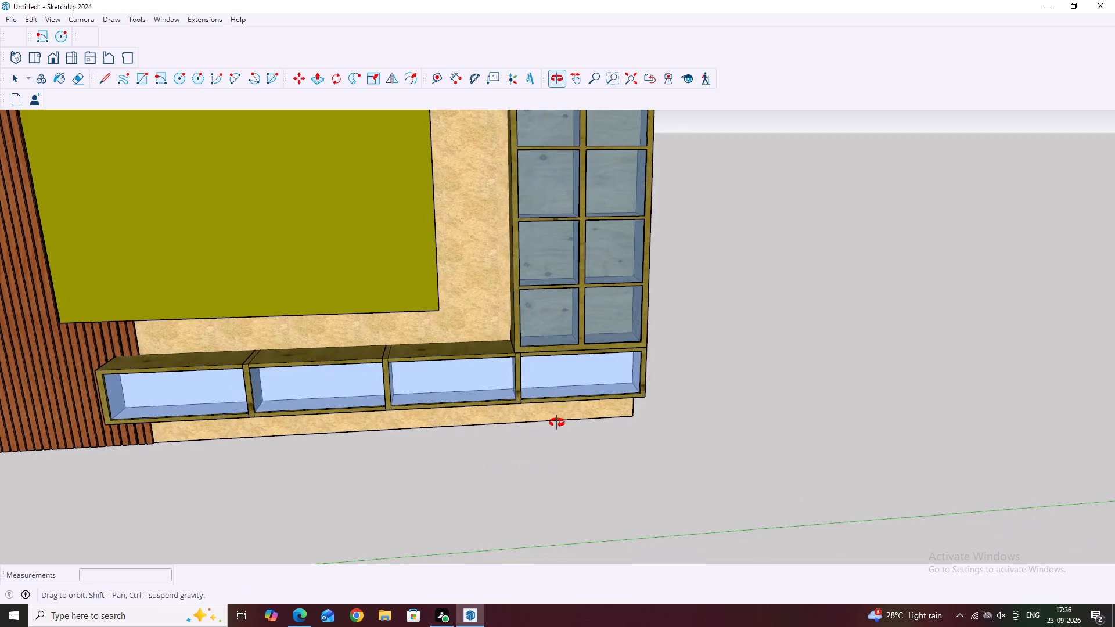
middle_drag(557, 423, 553, 423)
scroll(487, 397, down, 8)
middle_drag(257, 391, 297, 403)
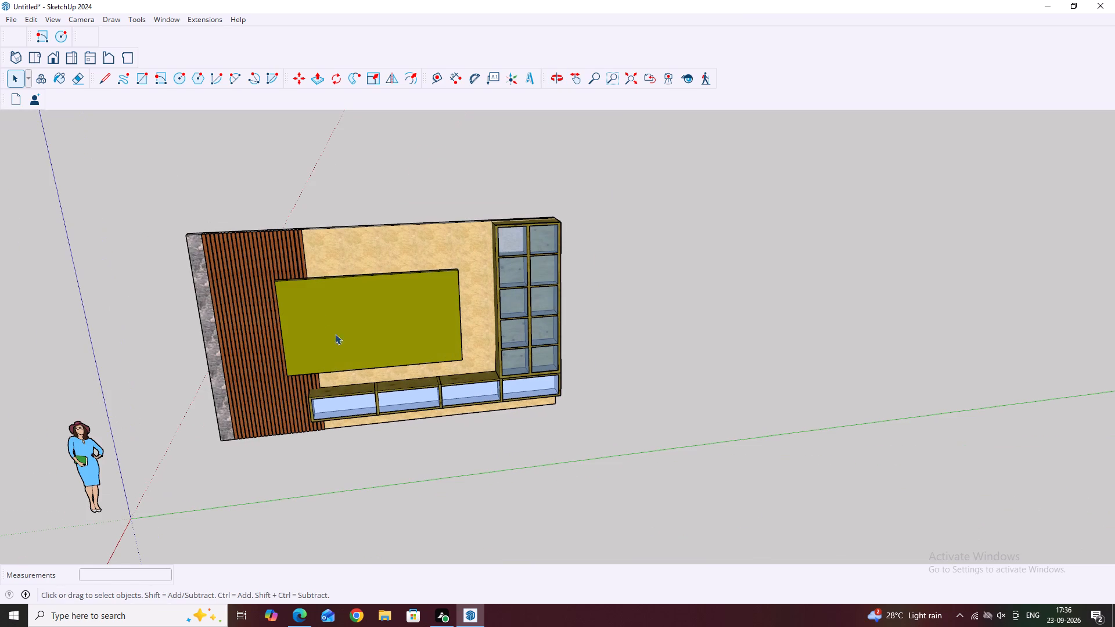
Delete the extra vertical edge along the outer side of the two-column cabinet's front.
middle_drag(387, 297, 462, 297)
middle_drag(670, 397, 571, 394)
middle_drag(635, 258, 552, 242)
scroll(580, 254, up, 15)
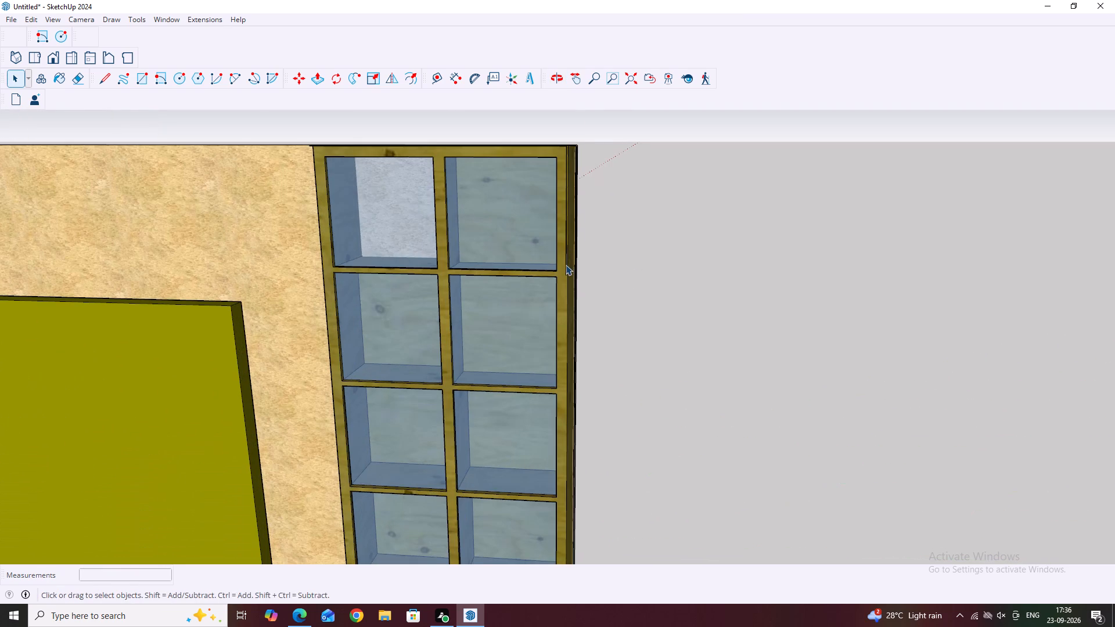
scroll(564, 264, up, 4)
click(569, 271)
key(Delete)
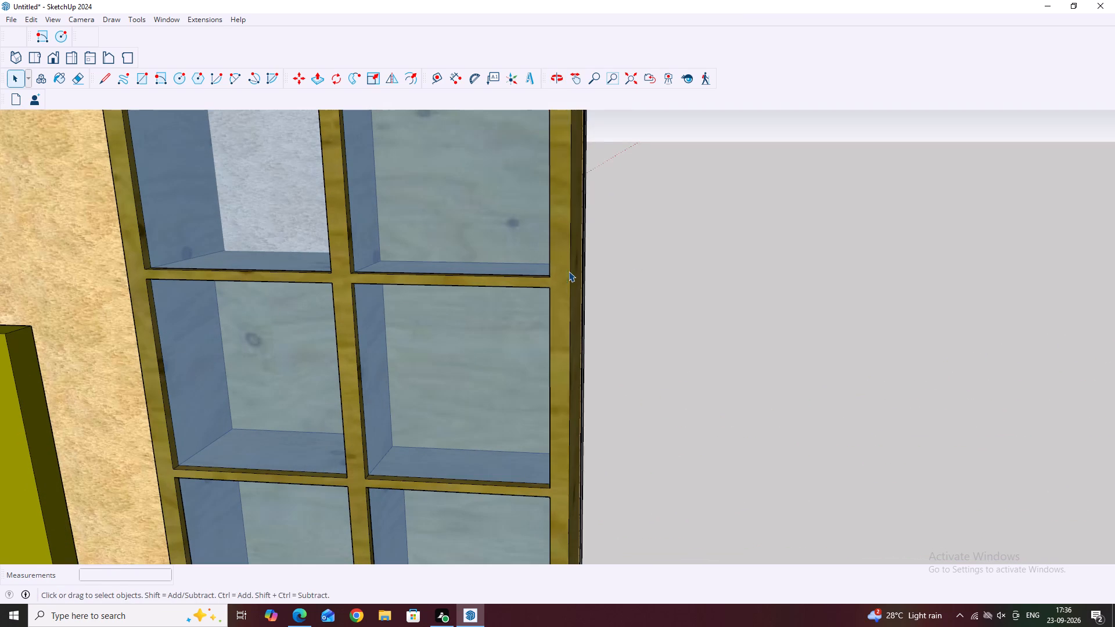
Delete the extra horizontal edge just below the two-column cabinet's upper front edge.
scroll(595, 300, down, 5)
scroll(529, 294, up, 1)
middle_drag(528, 296, 594, 327)
scroll(569, 155, up, 4)
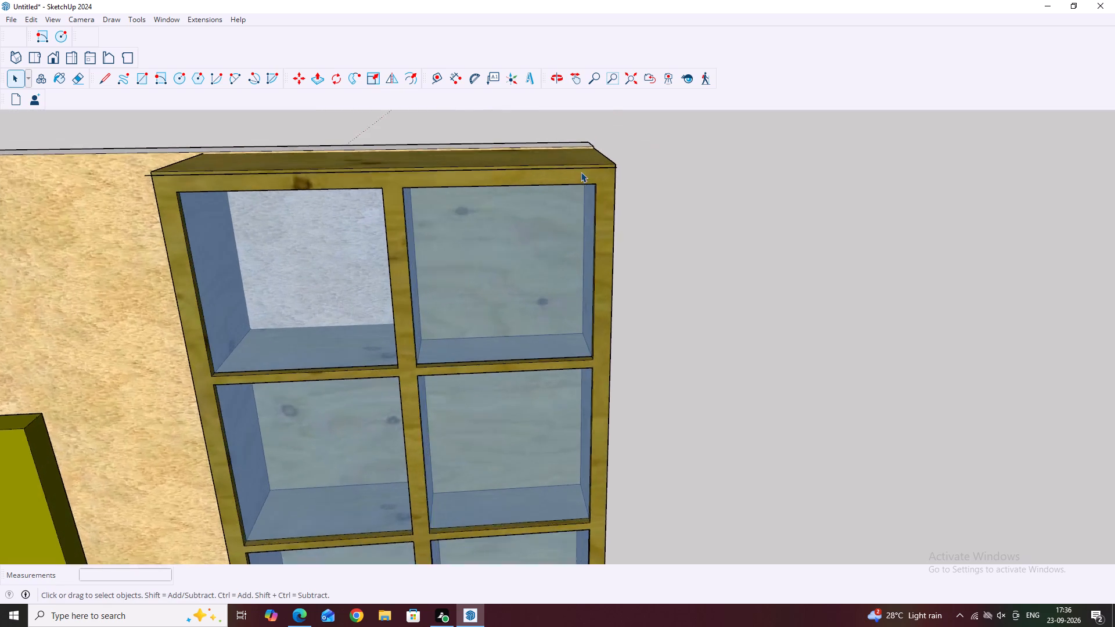
scroll(581, 172, up, 4)
click(621, 169)
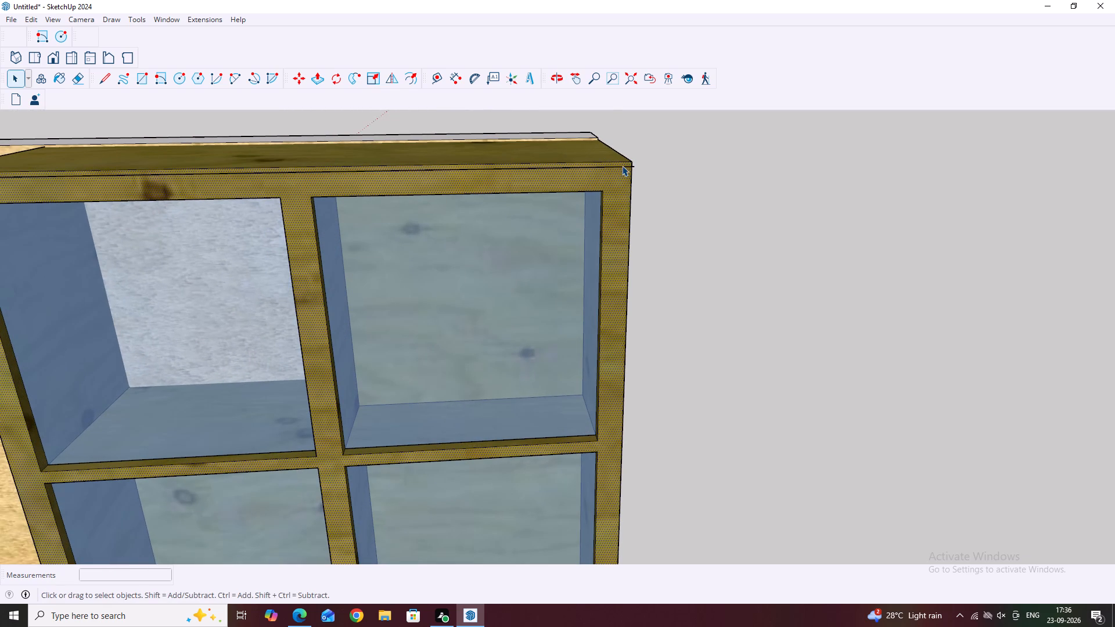
click(623, 168)
key(Delete)
Move the whole two-column cabinet about 1 7/16" from its upper rear outer corner onto the back wall's upper front corner.
scroll(624, 168, down, 2)
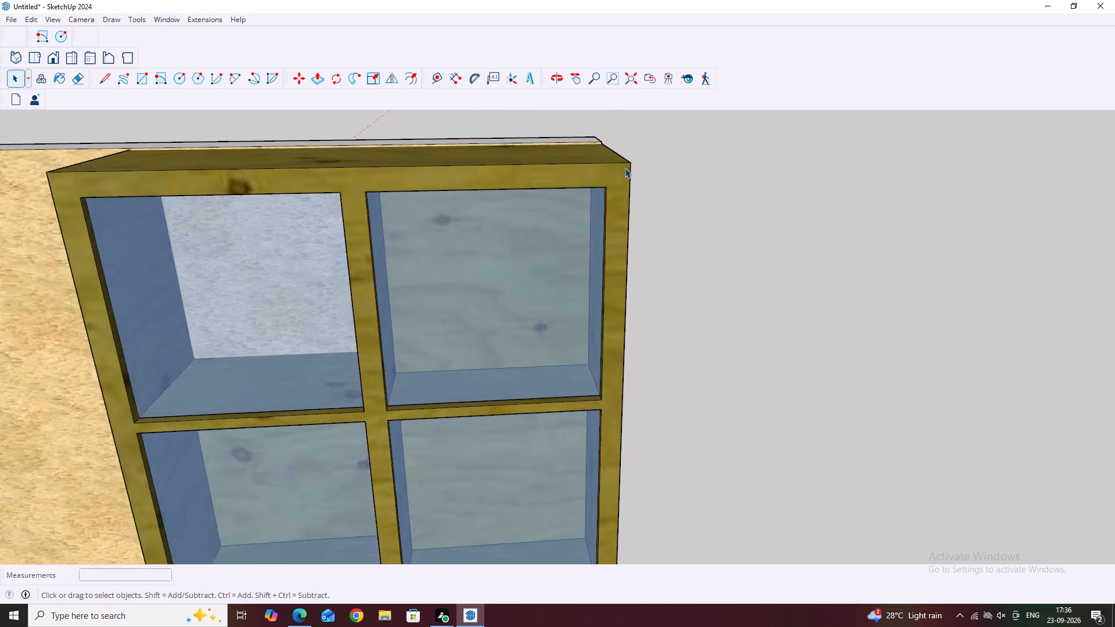
scroll(625, 168, down, 3)
middle_drag(273, 179, 403, 149)
scroll(409, 149, down, 11)
middle_drag(750, 299, 713, 286)
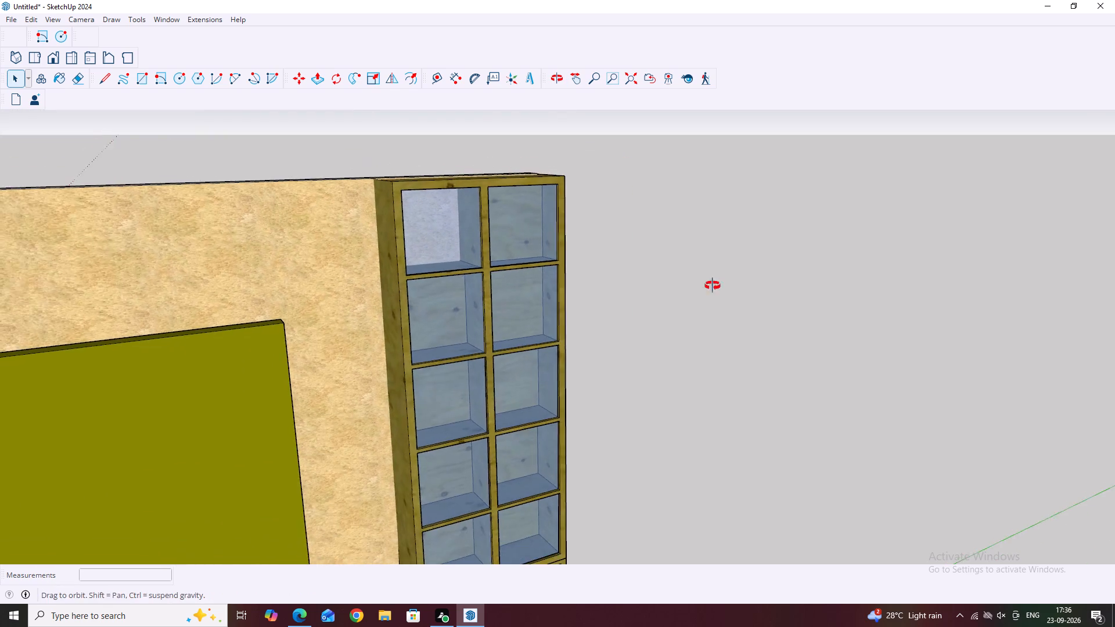
middle_drag(713, 286, 601, 232)
triple_click(539, 250)
click(539, 250)
middle_drag(628, 248, 572, 263)
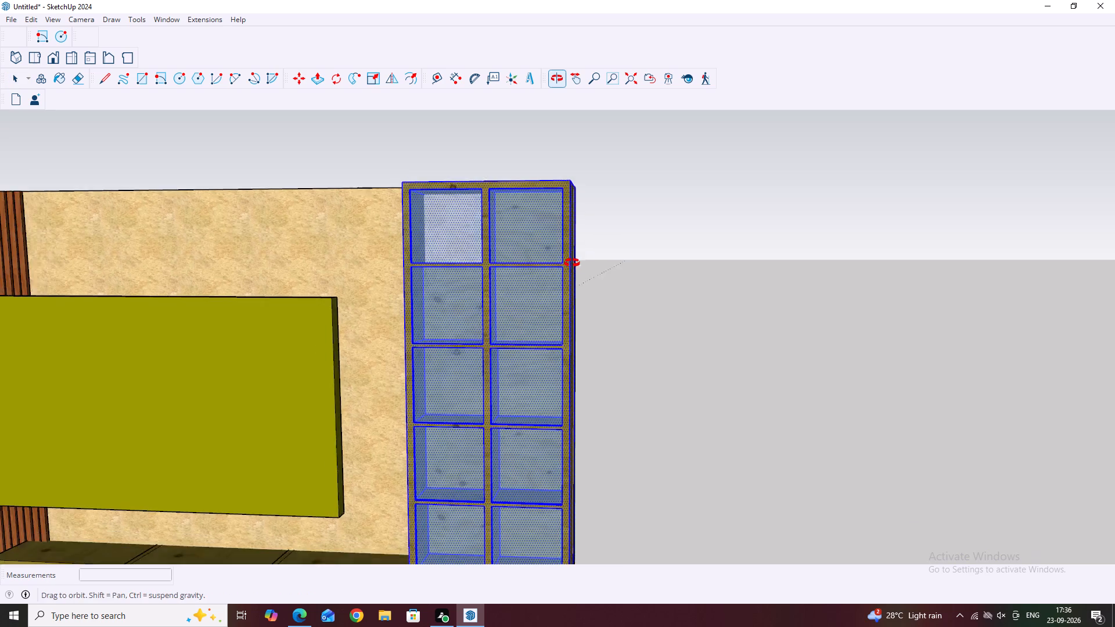
middle_drag(572, 263, 525, 202)
scroll(537, 213, down, 6)
scroll(581, 208, up, 6)
middle_drag(562, 200, 497, 278)
scroll(537, 232, up, 1)
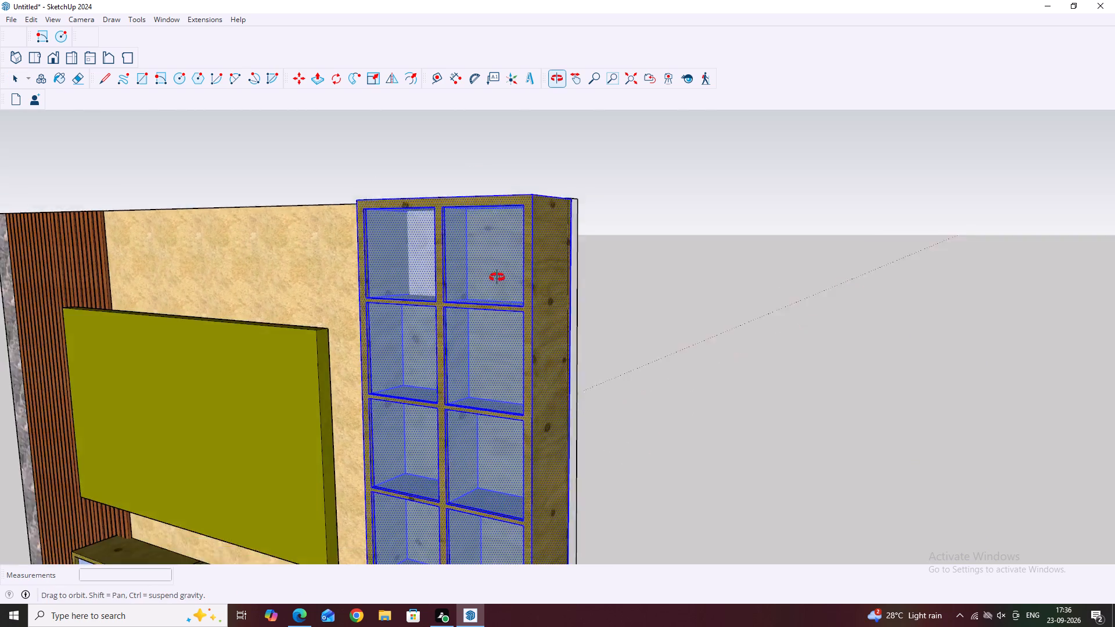
middle_drag(497, 278, 481, 315)
scroll(569, 237, up, 3)
middle_drag(604, 196, 554, 258)
scroll(556, 245, up, 7)
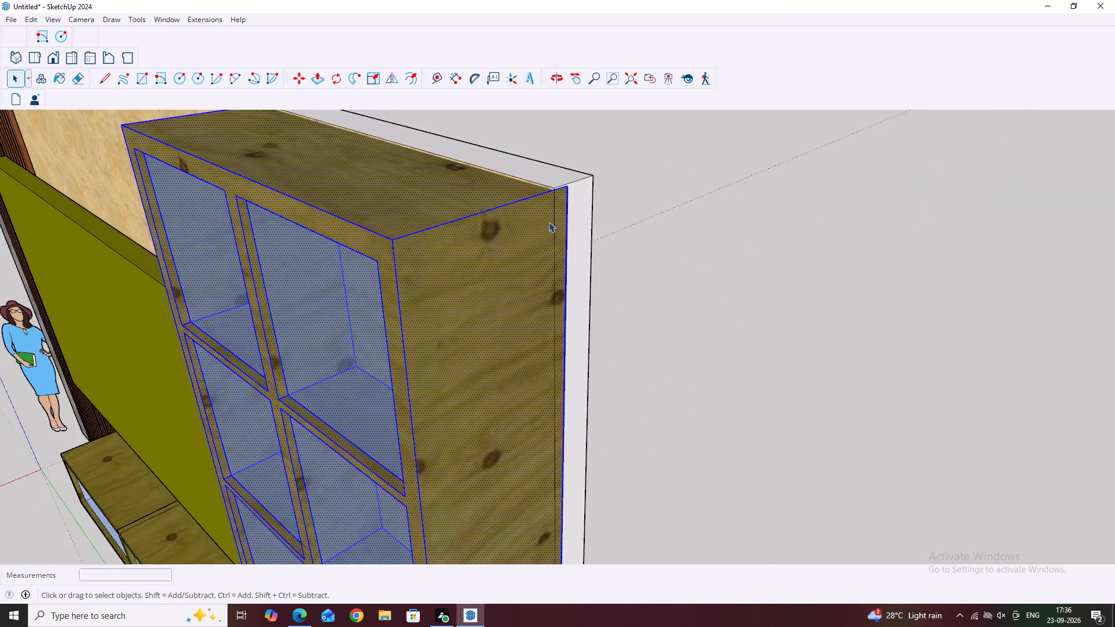
scroll(549, 222, up, 3)
scroll(546, 194, down, 5)
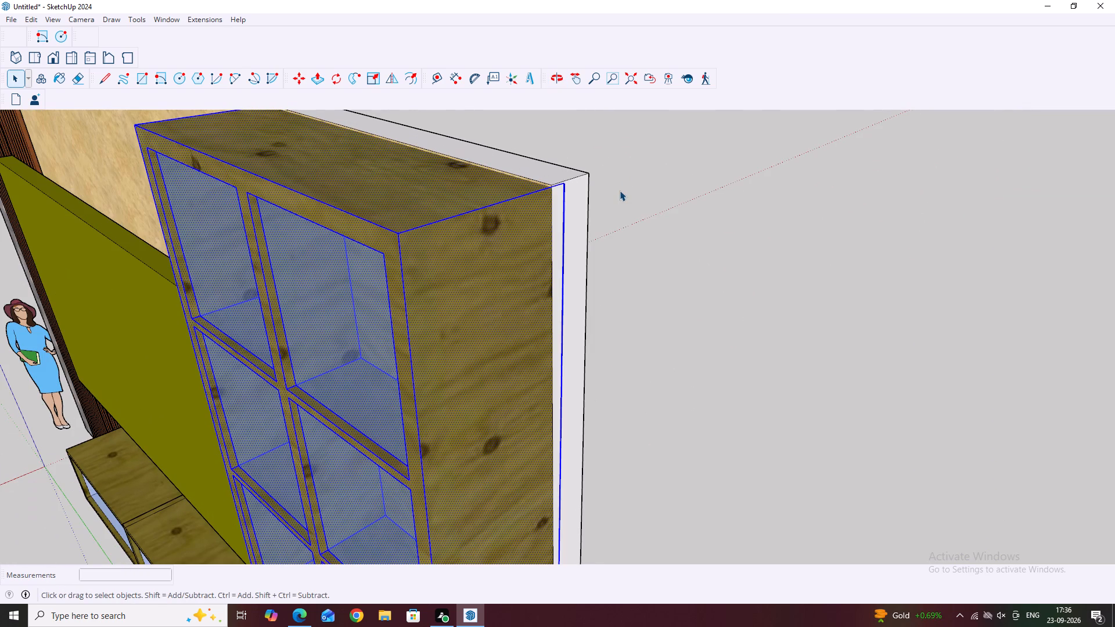
key(m)
scroll(563, 183, up, 9)
click(566, 184)
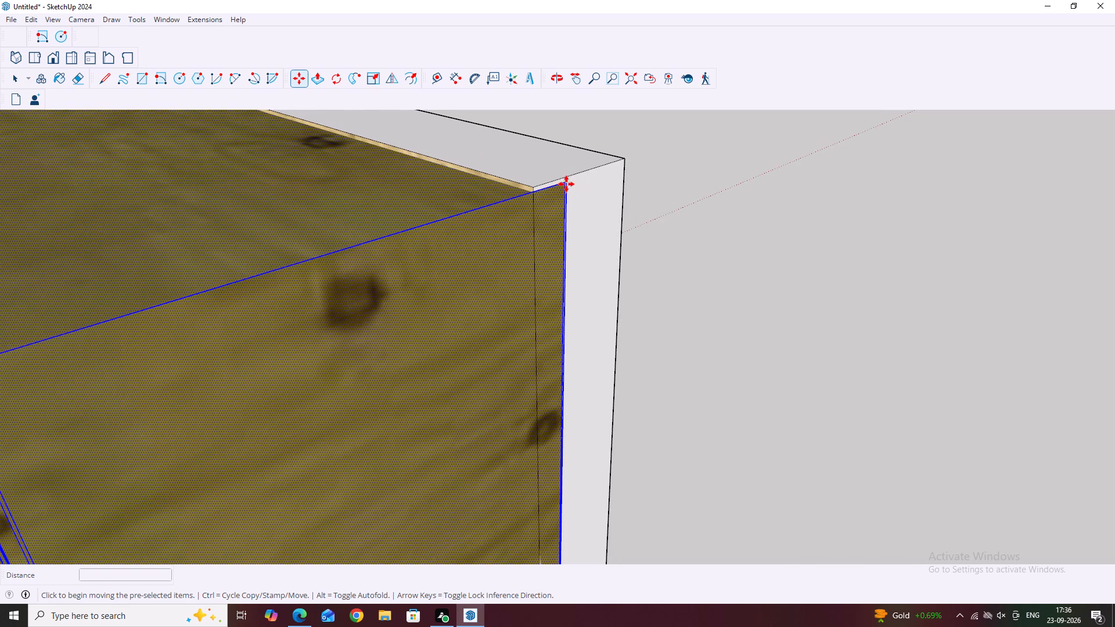
click(538, 185)
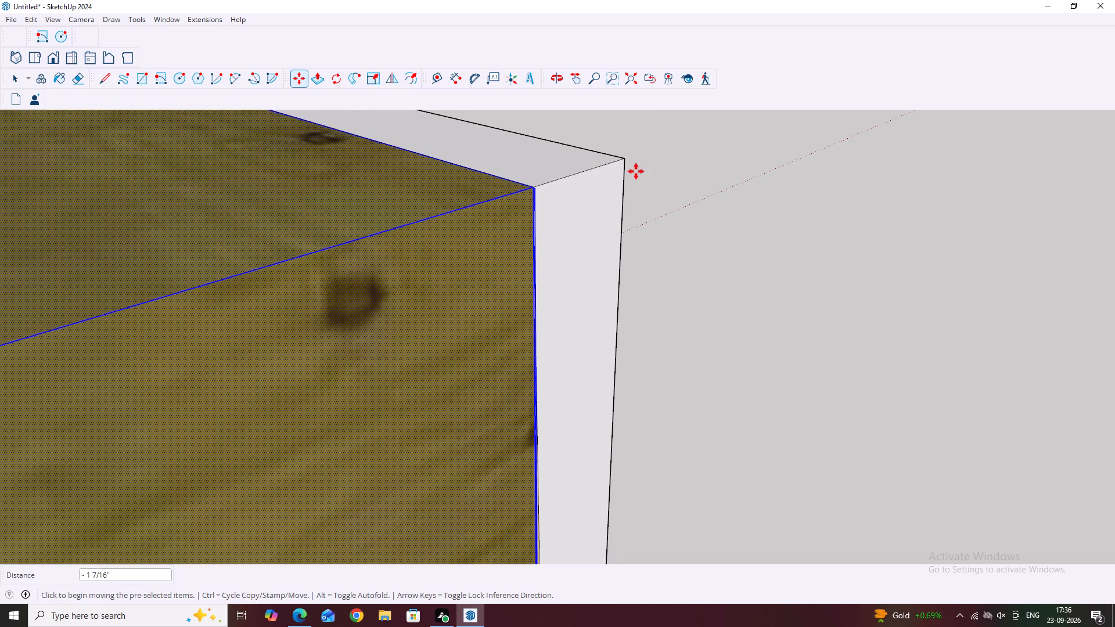
key(Escape)
key(space)
Delete the stray vertical edge on the end face of the back wall, beside the cabinet's rear corner.
scroll(664, 206, up, 4)
scroll(707, 235, down, 4)
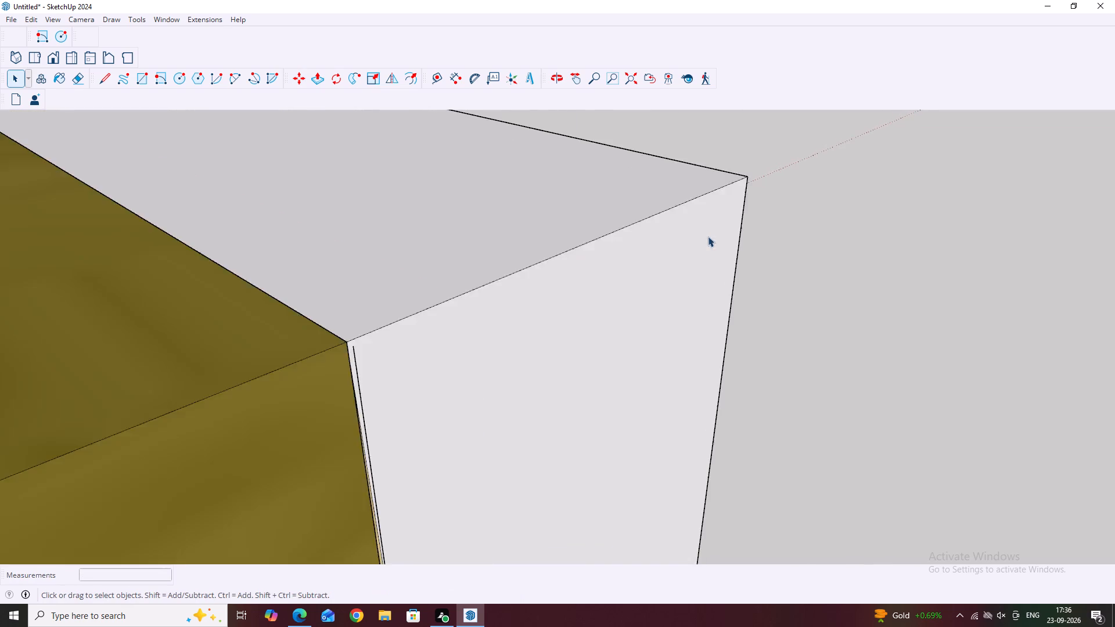
scroll(708, 236, down, 11)
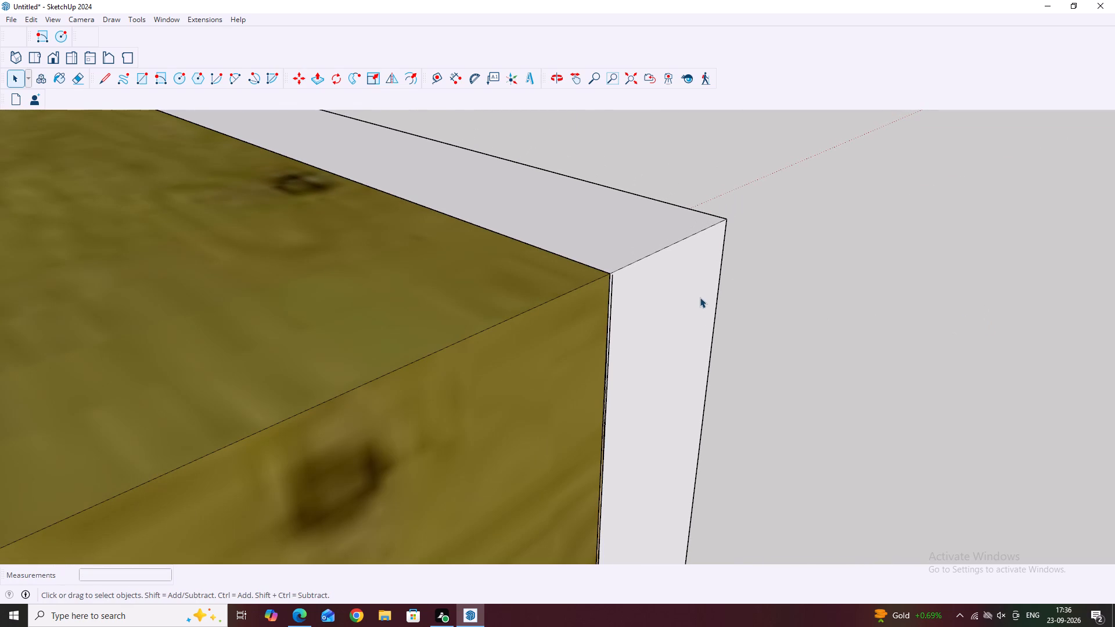
middle_drag(717, 330, 622, 294)
scroll(657, 334, up, 9)
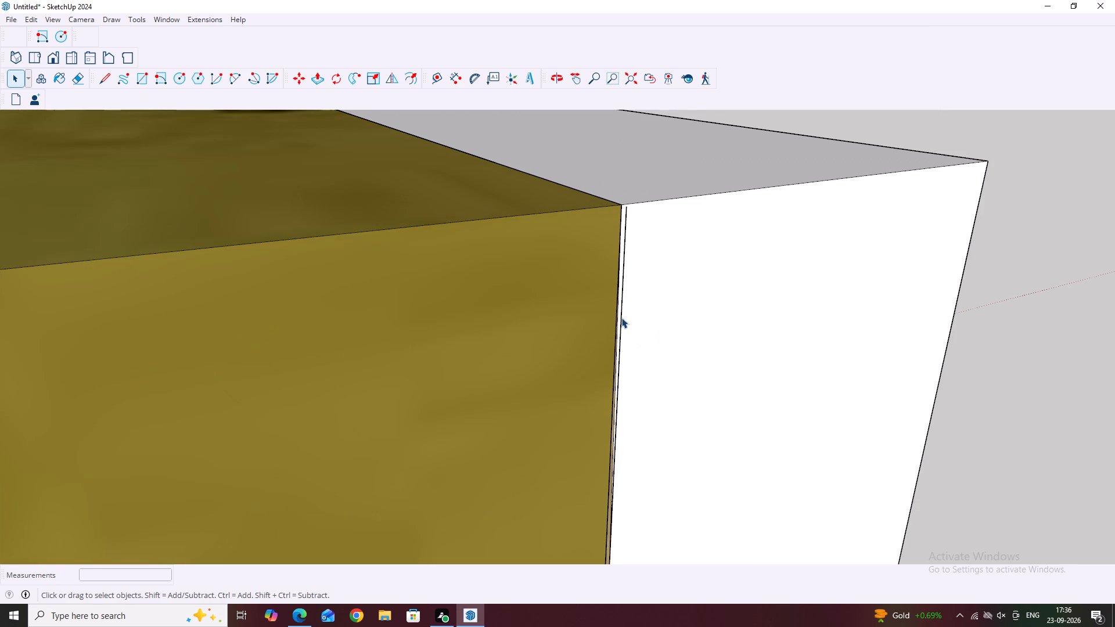
click(621, 319)
key(Delete)
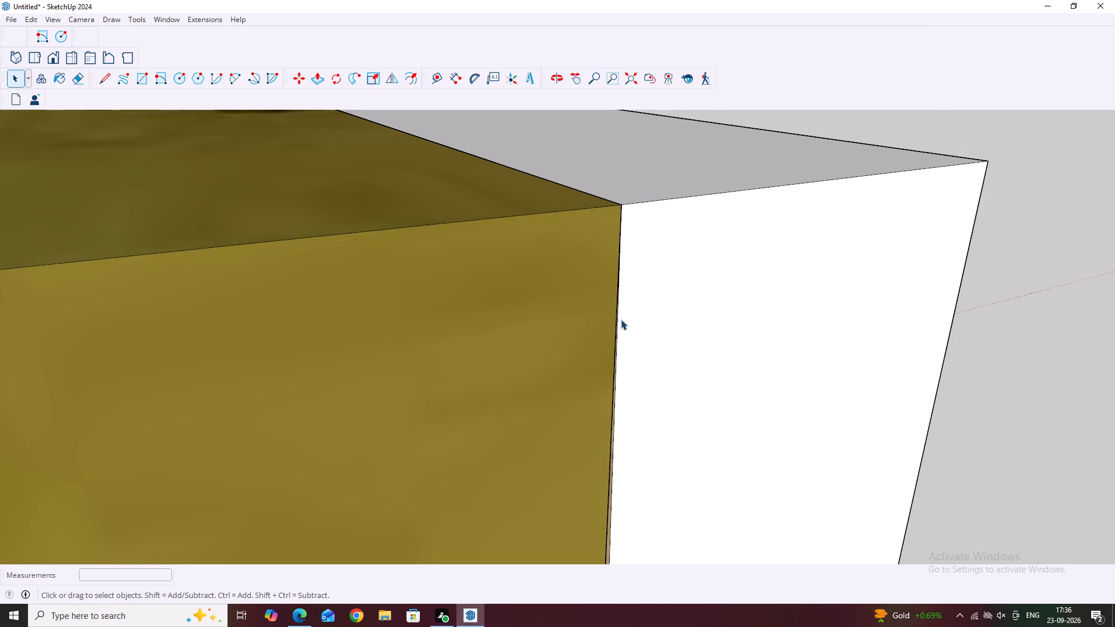
Examine how the two-column cabinet's back meets the wall along its outer side and top.
scroll(649, 343, down, 19)
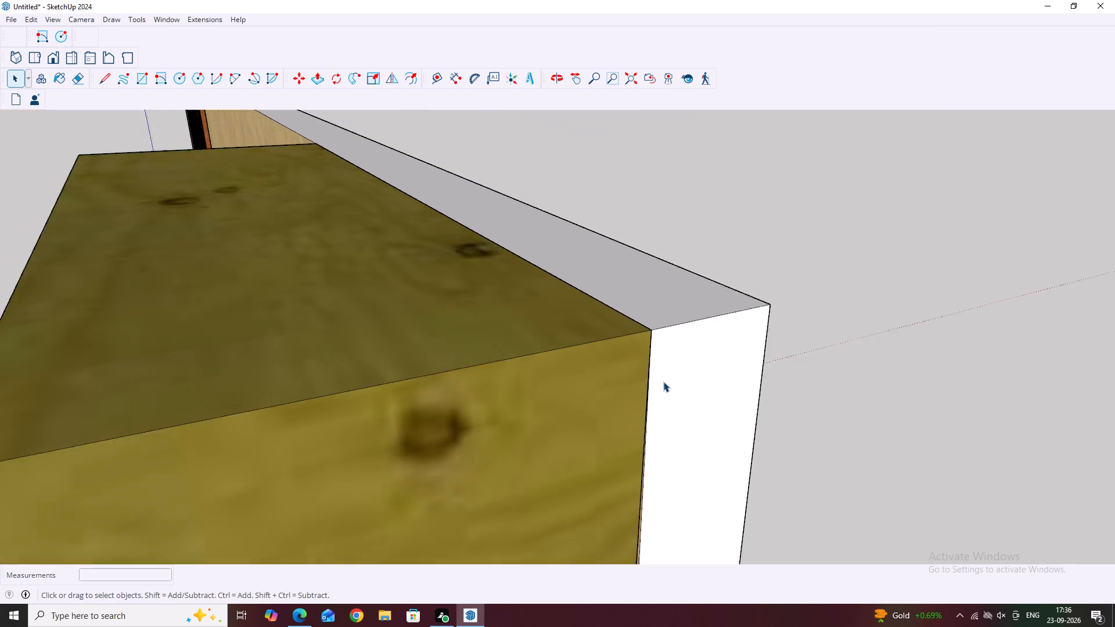
scroll(663, 381, down, 11)
middle_drag(639, 499, 700, 354)
scroll(702, 517, up, 3)
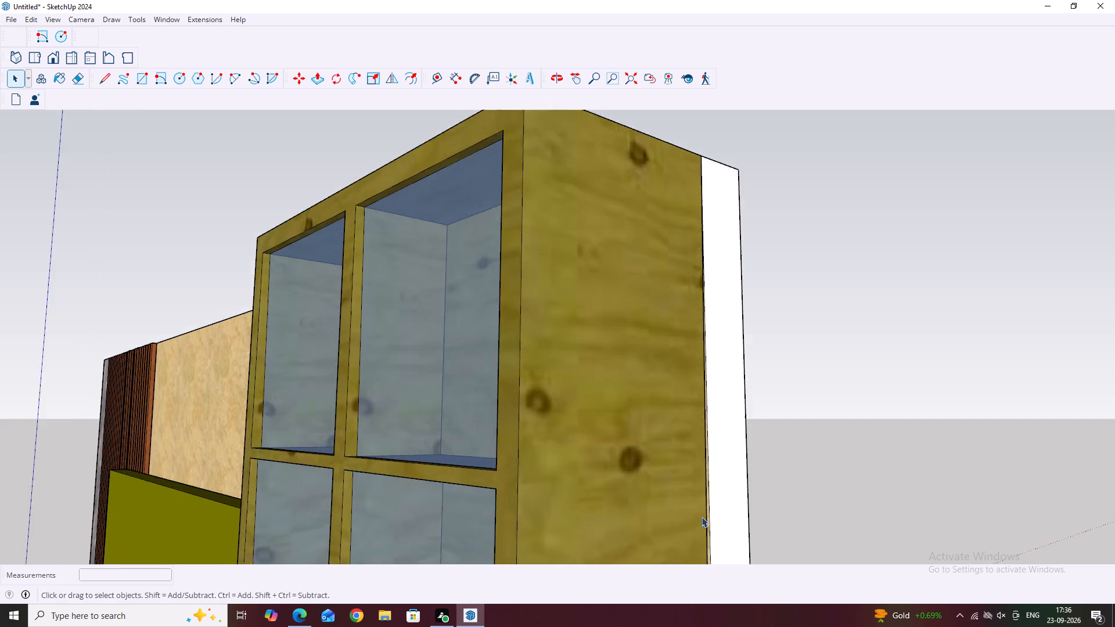
scroll(702, 517, up, 16)
scroll(691, 462, down, 13)
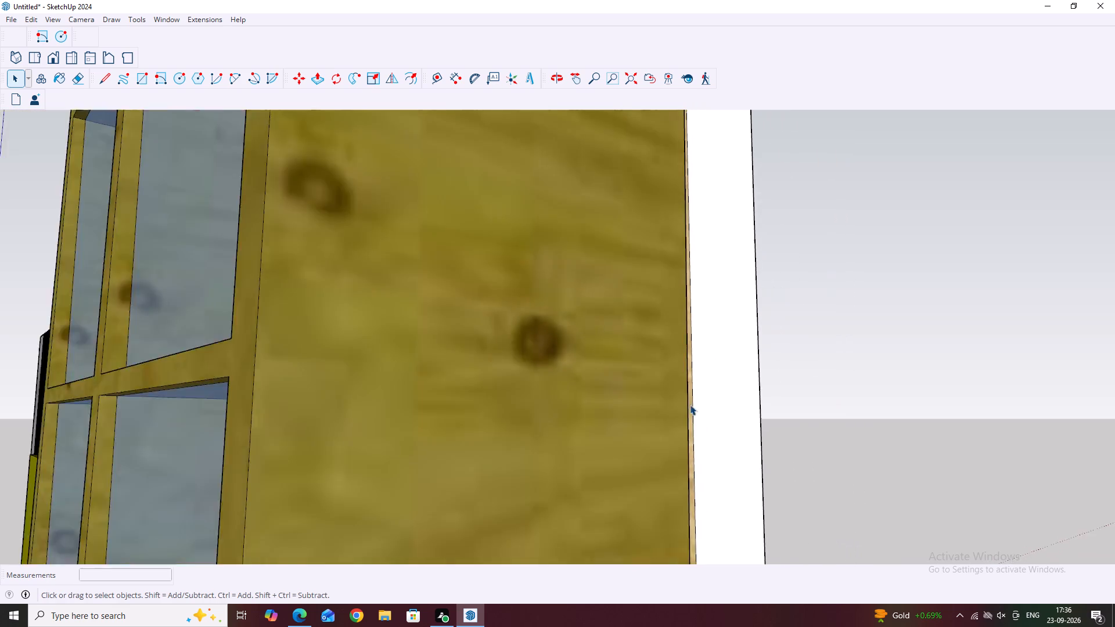
scroll(690, 405, down, 20)
scroll(690, 405, down, 7)
middle_drag(694, 481, 762, 318)
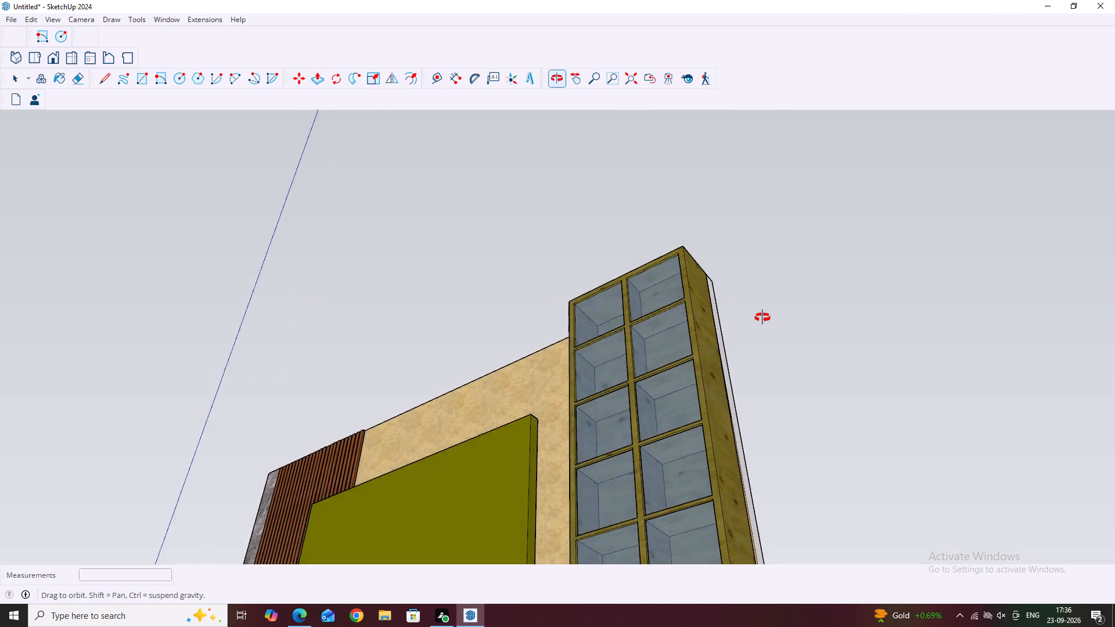
middle_drag(762, 318, 778, 540)
scroll(782, 525, down, 1)
middle_drag(720, 333, 729, 498)
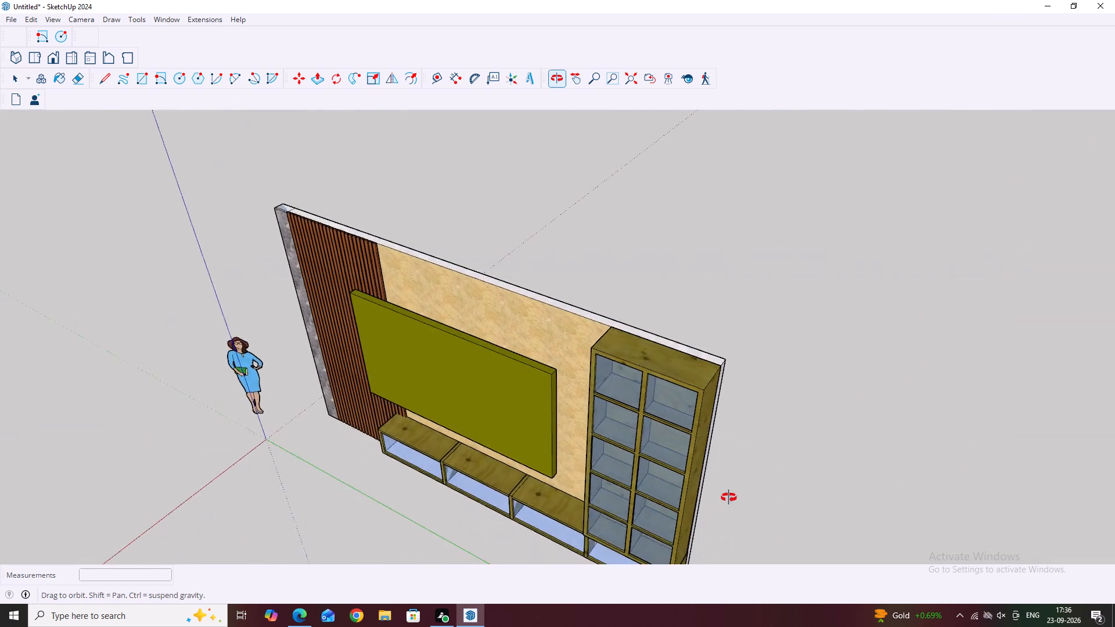
middle_drag(729, 498, 792, 441)
middle_drag(651, 347, 696, 327)
middle_drag(614, 302, 717, 305)
scroll(594, 288, up, 5)
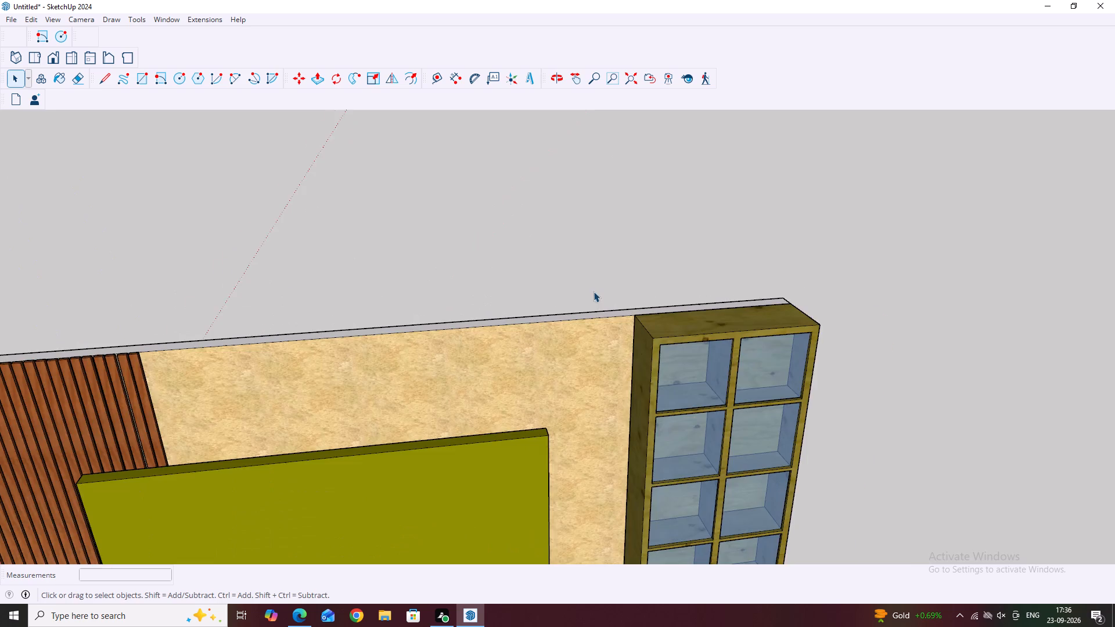
scroll(594, 291, up, 10)
middle_drag(690, 319, 589, 286)
scroll(589, 286, up, 1)
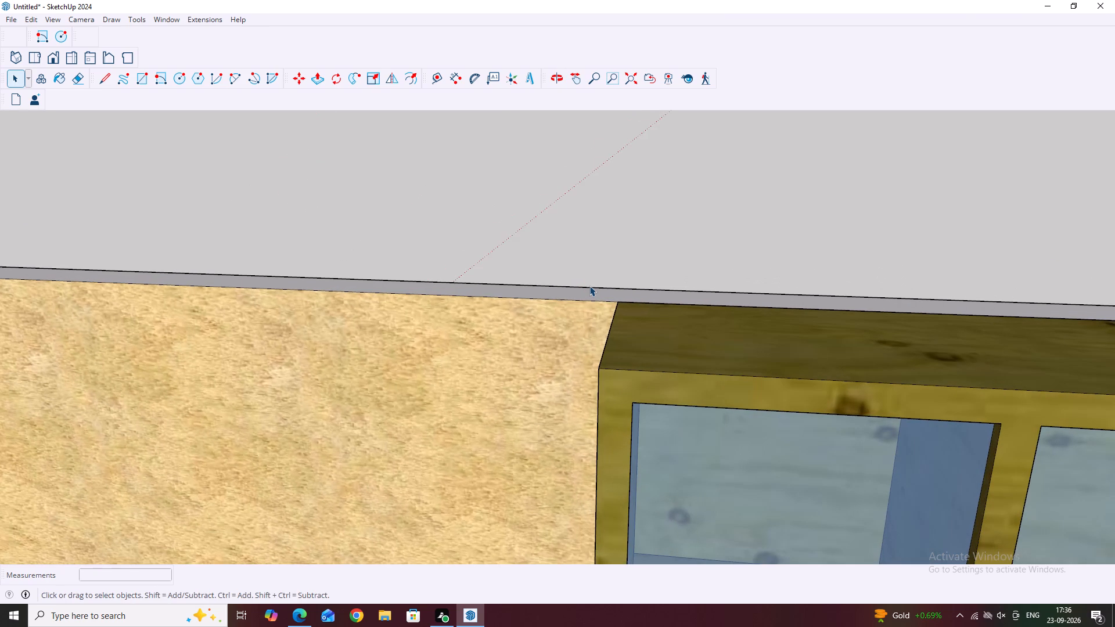
scroll(670, 438, down, 12)
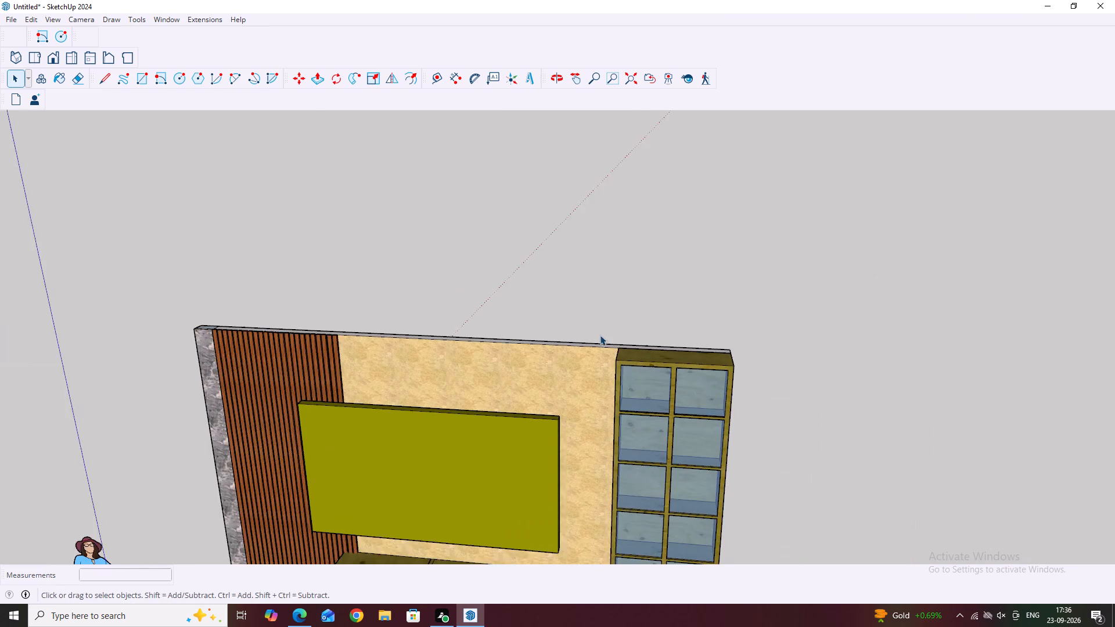
scroll(600, 335, down, 11)
click(600, 331)
middle_drag(656, 466, 559, 419)
scroll(690, 531, up, 2)
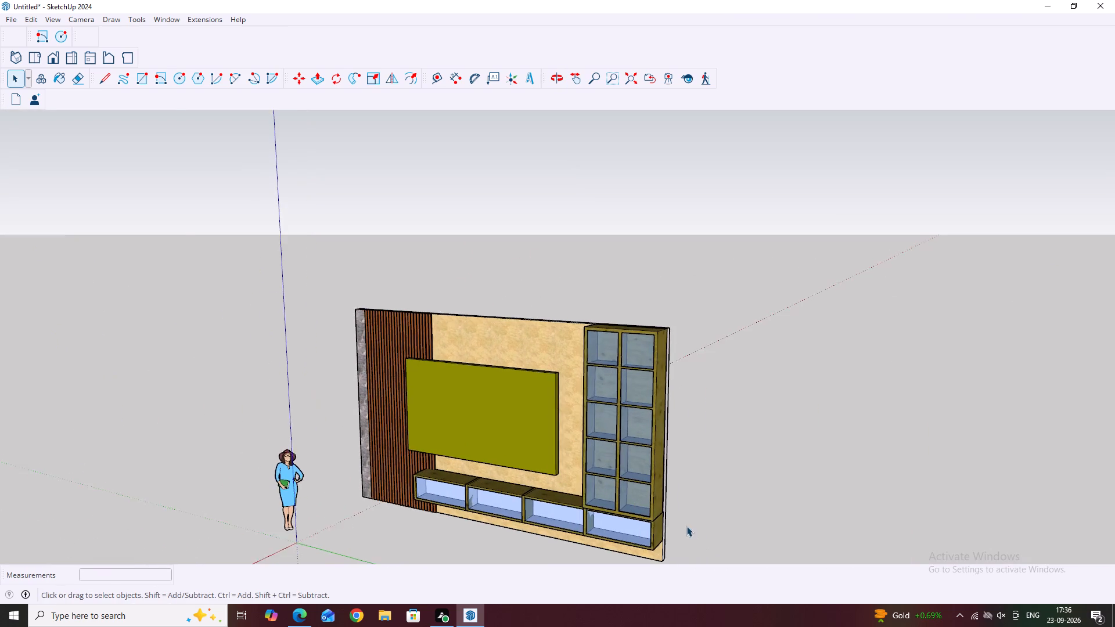
scroll(686, 526, up, 5)
middle_drag(663, 513, 589, 481)
scroll(623, 513, up, 2)
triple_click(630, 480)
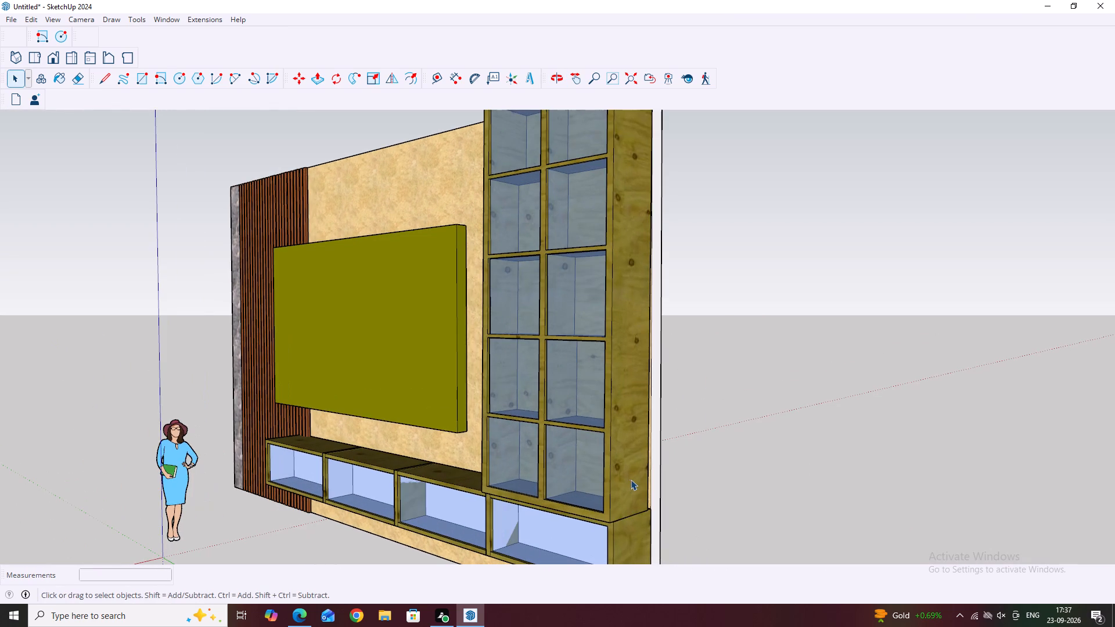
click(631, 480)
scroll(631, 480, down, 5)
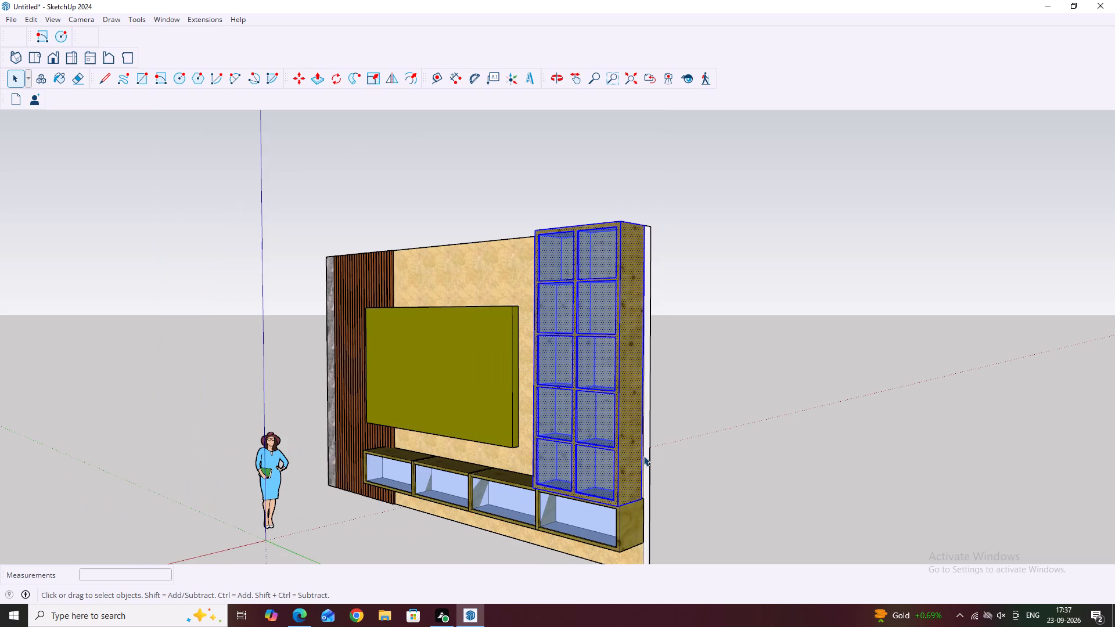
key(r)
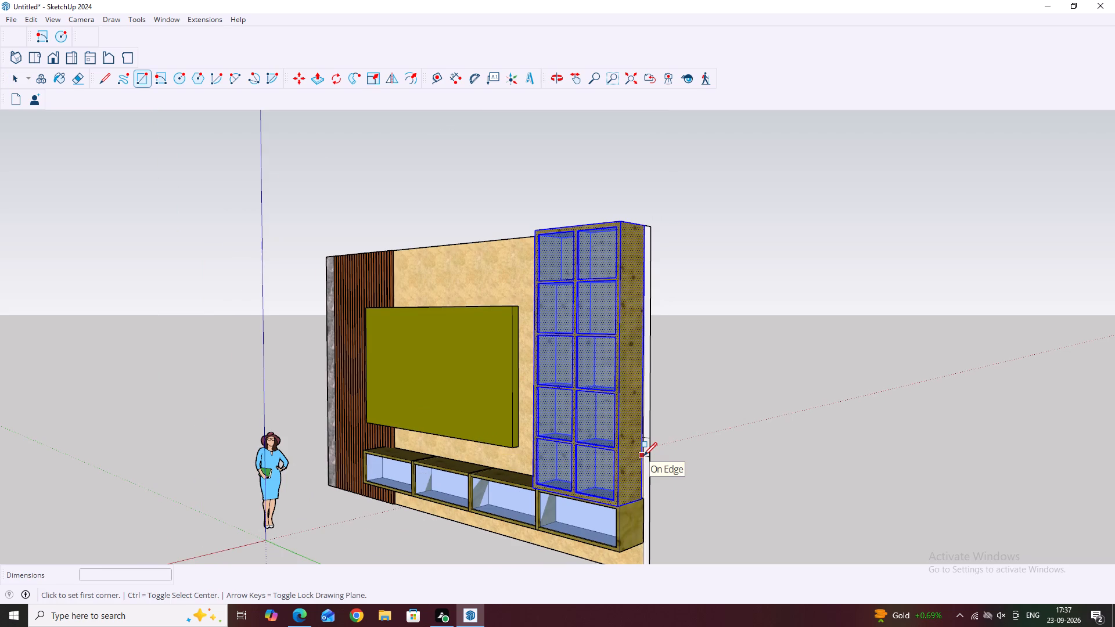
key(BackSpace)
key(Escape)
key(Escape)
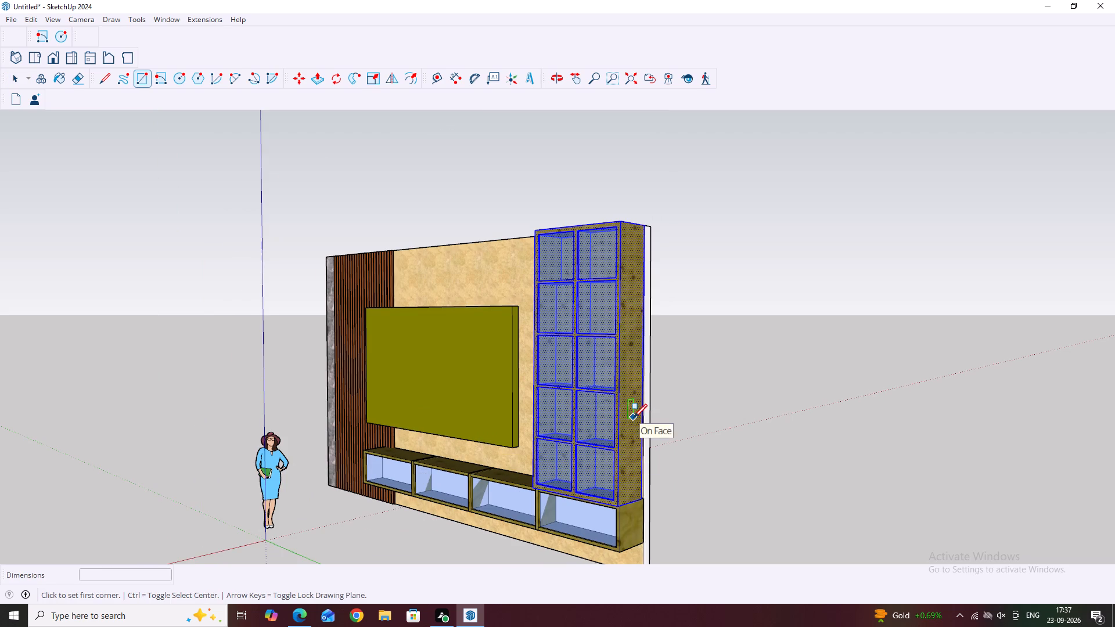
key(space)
Rotate the two-column cabinet about 0.7° around its upper rear outer corner, aligning its rear vertical edge with the wall face.
click(631, 421)
triple_click(631, 421)
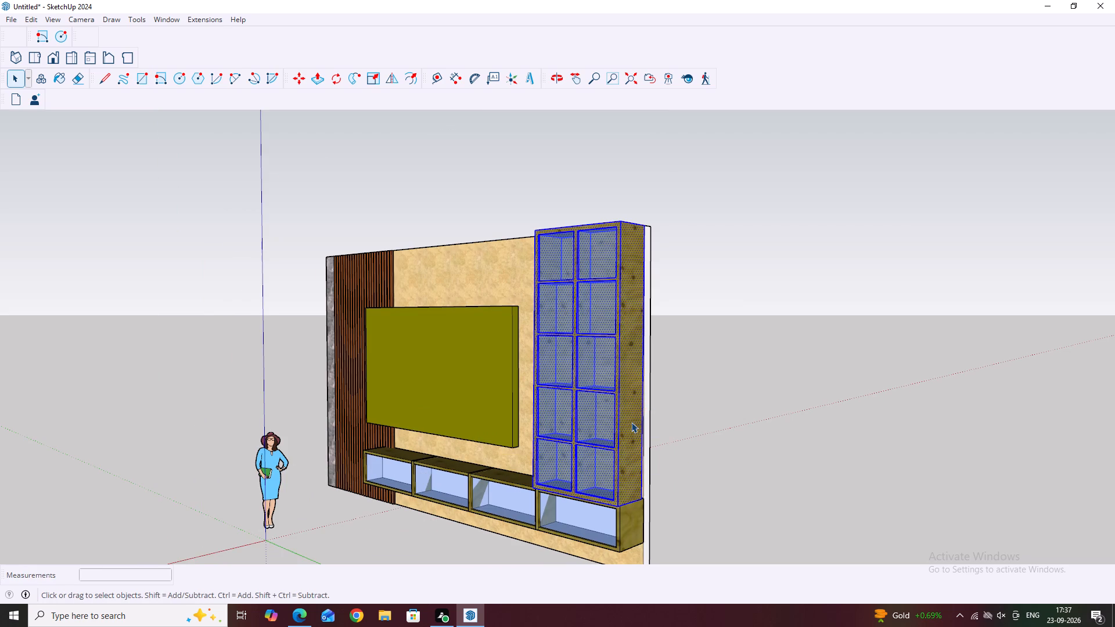
key(q)
scroll(622, 247, up, 3)
scroll(684, 225, up, 4)
scroll(632, 200, up, 6)
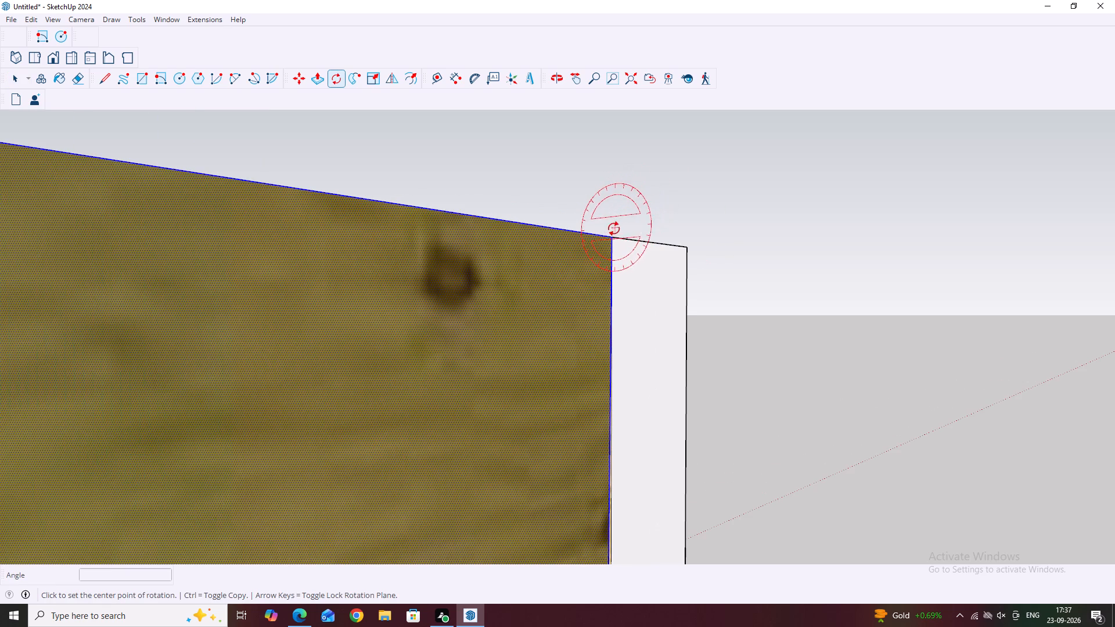
scroll(612, 230, up, 4)
scroll(610, 264, down, 13)
scroll(606, 269, up, 2)
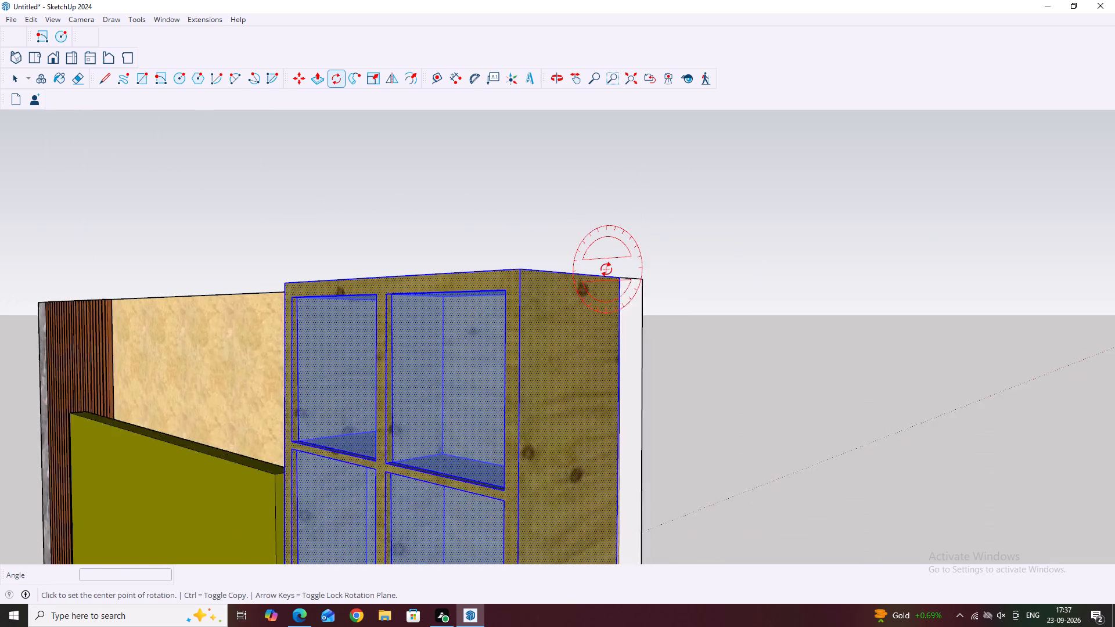
scroll(606, 269, up, 2)
click(624, 277)
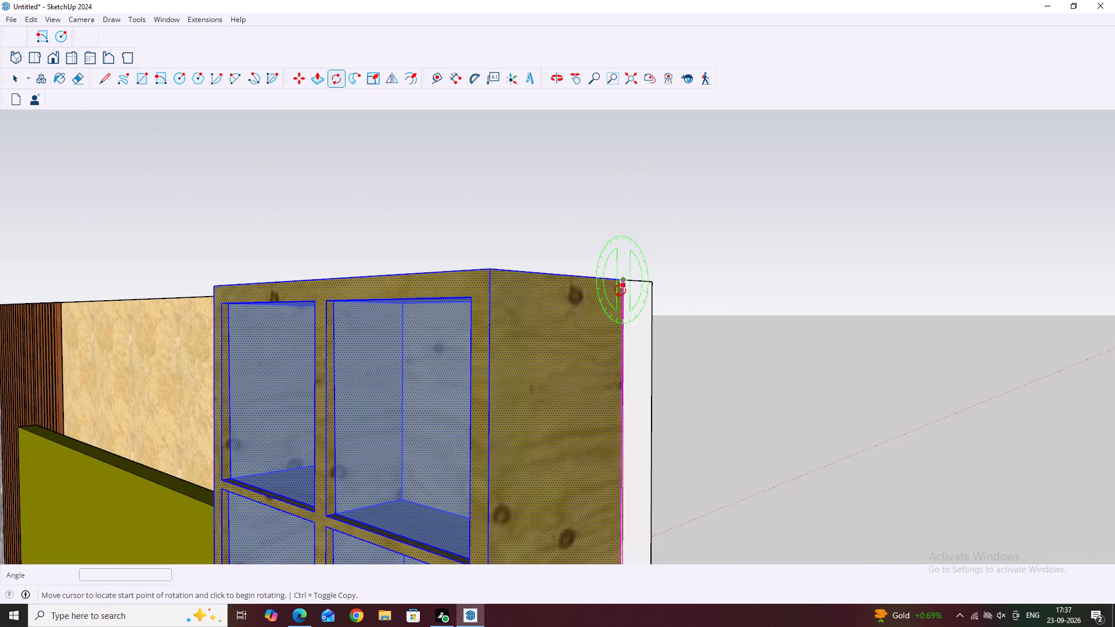
scroll(620, 290, down, 6)
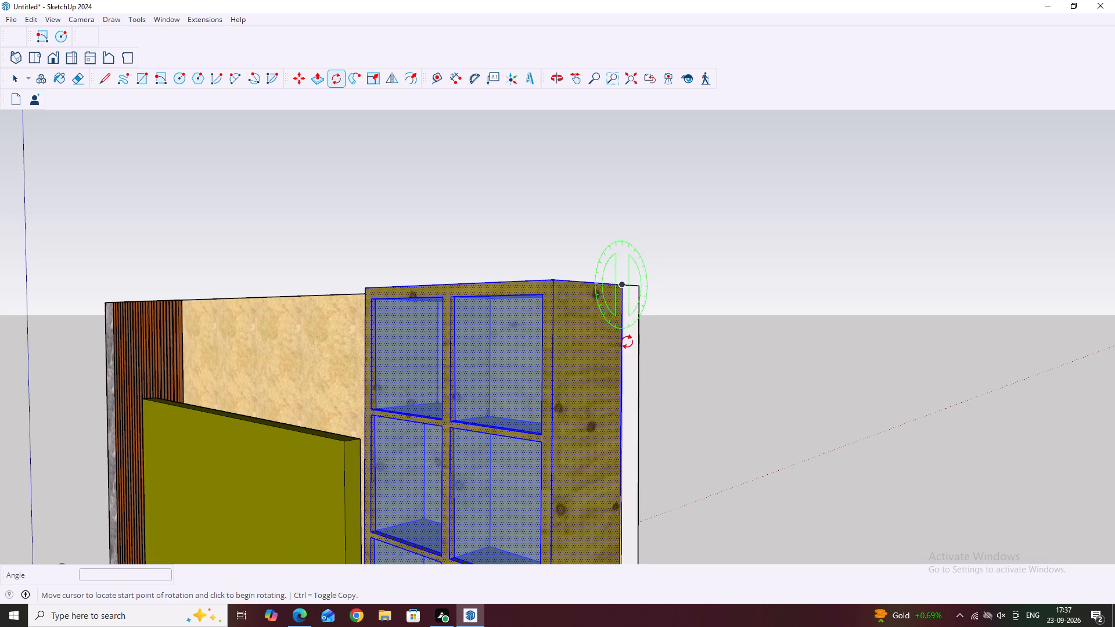
scroll(625, 347, down, 16)
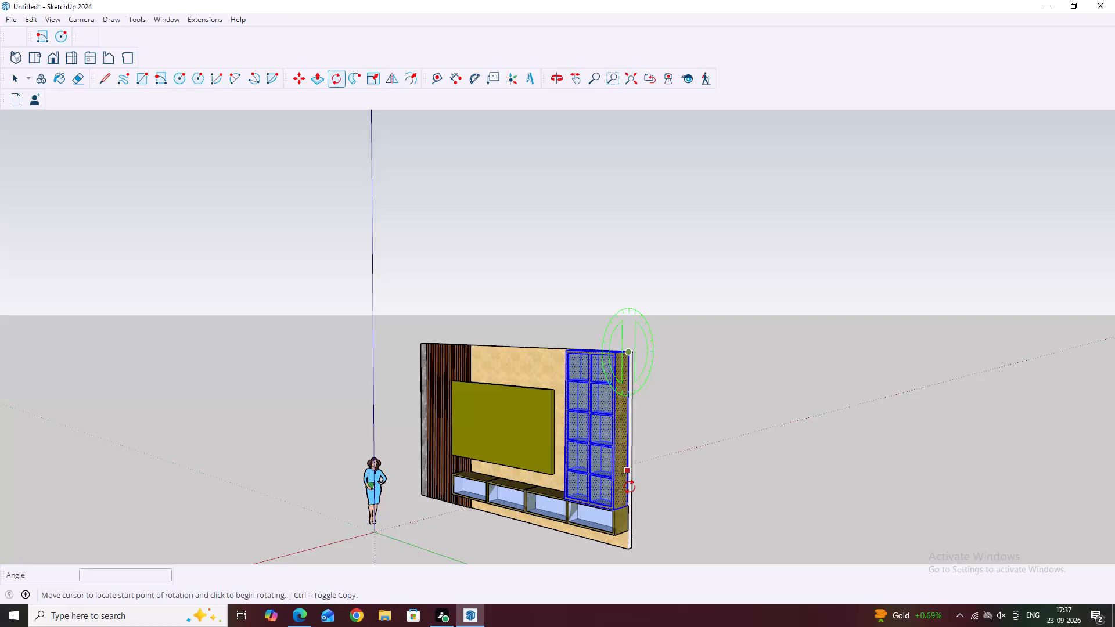
scroll(635, 511, up, 20)
scroll(635, 511, up, 8)
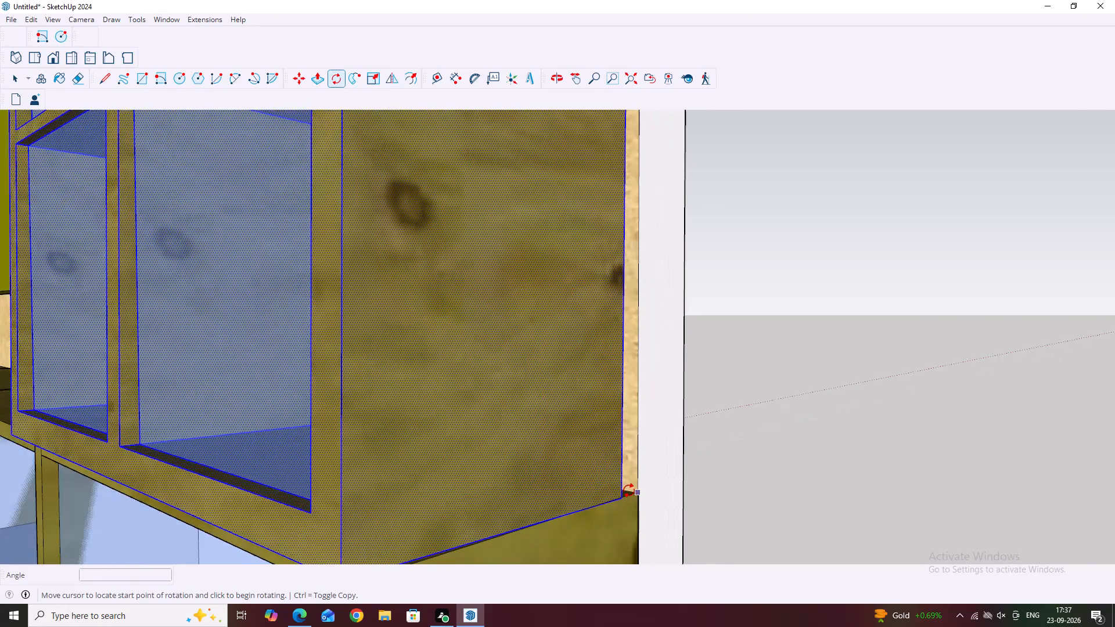
scroll(629, 491, up, 4)
click(616, 505)
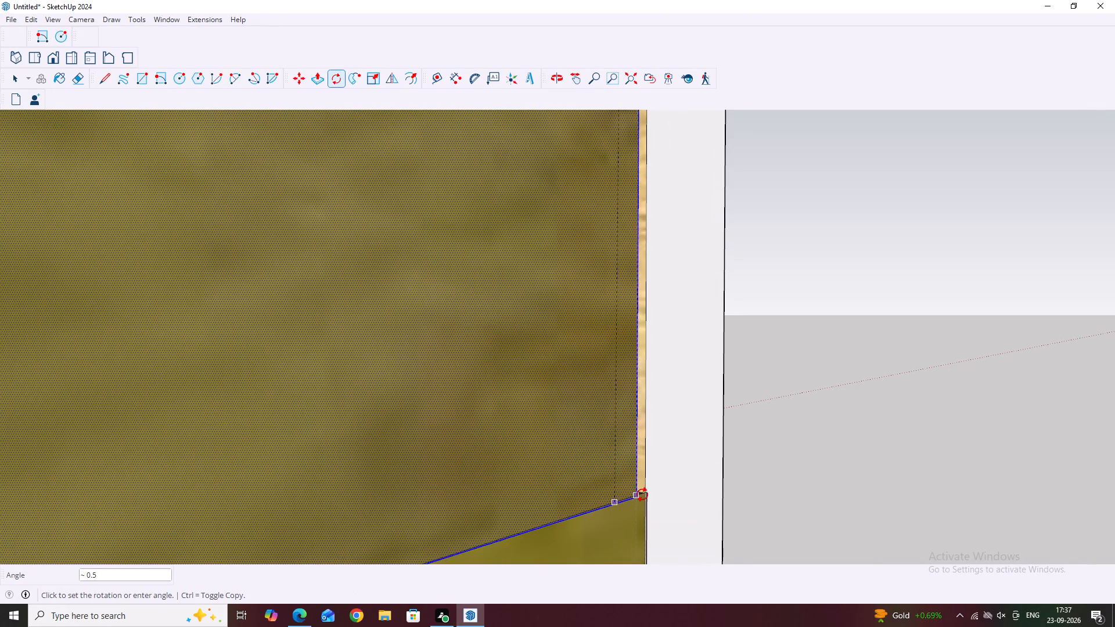
scroll(643, 494, up, 2)
click(643, 494)
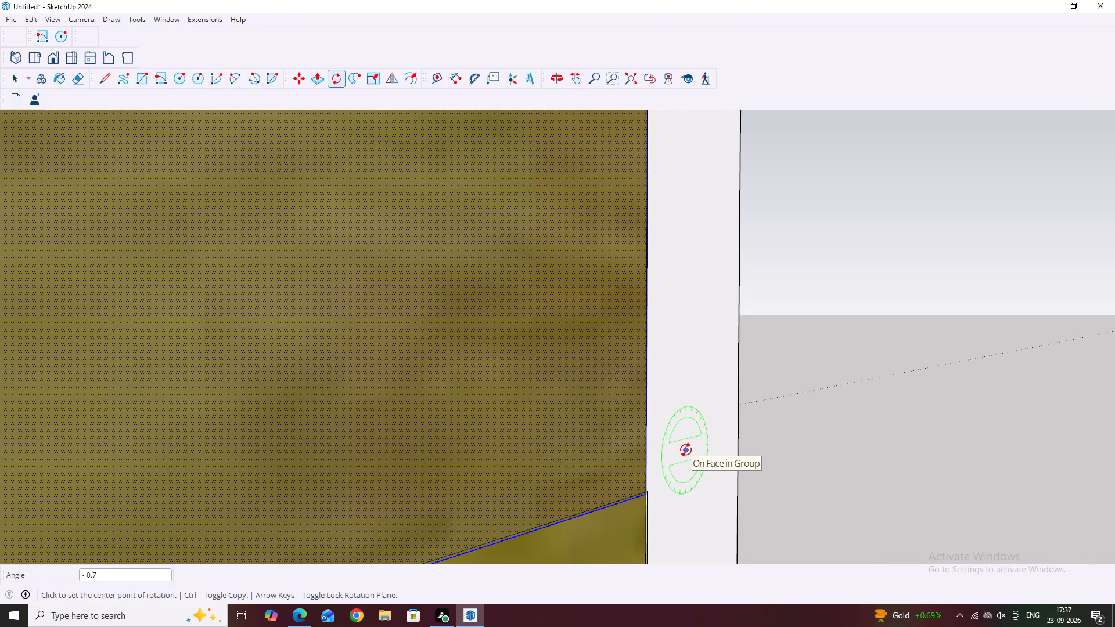
key(Return)
scroll(761, 445, down, 6)
key(space)
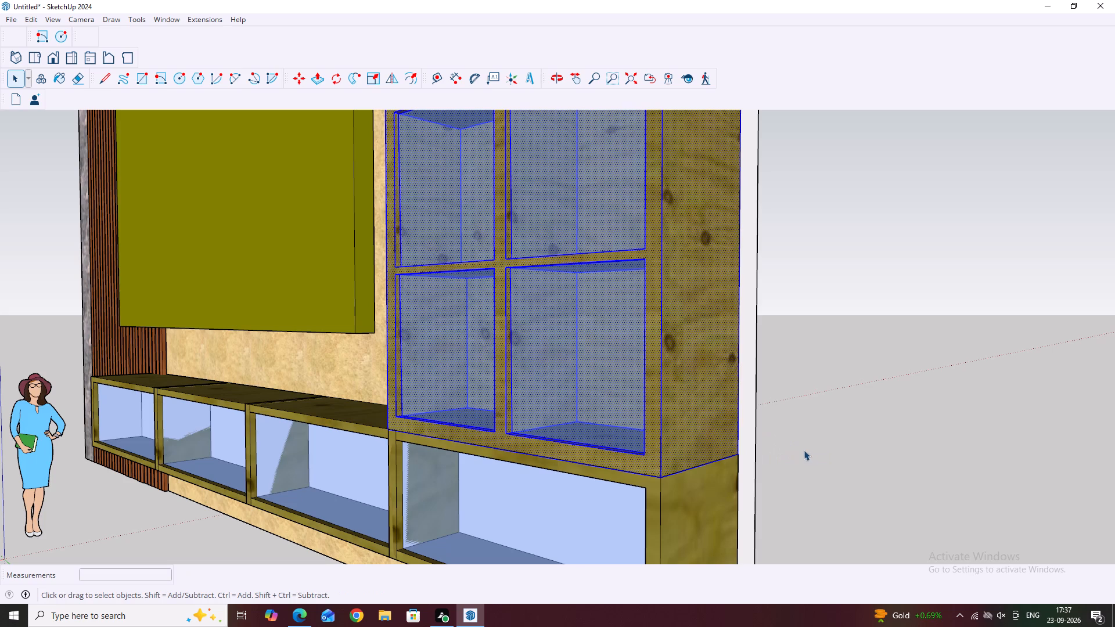
Move the floating box unit about 1/16" from its upper rear outer corner onto the two-column cabinet's lower rear corner.
middle_drag(826, 402, 659, 525)
scroll(657, 523, down, 11)
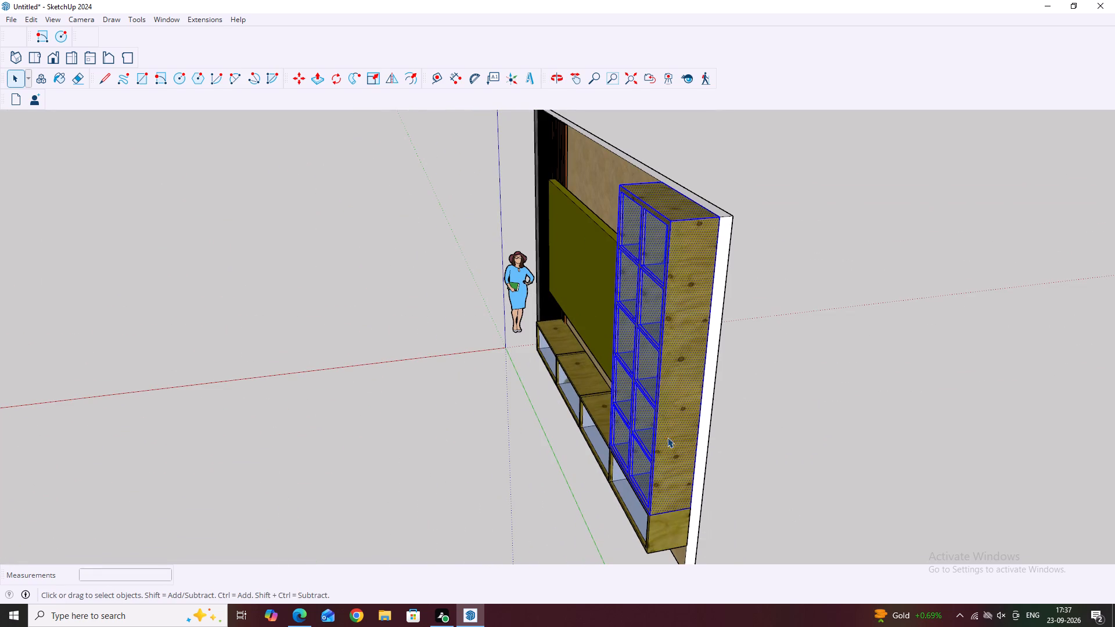
drag(945, 360, 929, 357)
middle_drag(696, 481, 679, 485)
scroll(661, 523, up, 4)
middle_drag(650, 522, 735, 423)
scroll(735, 423, up, 1)
scroll(692, 496, up, 18)
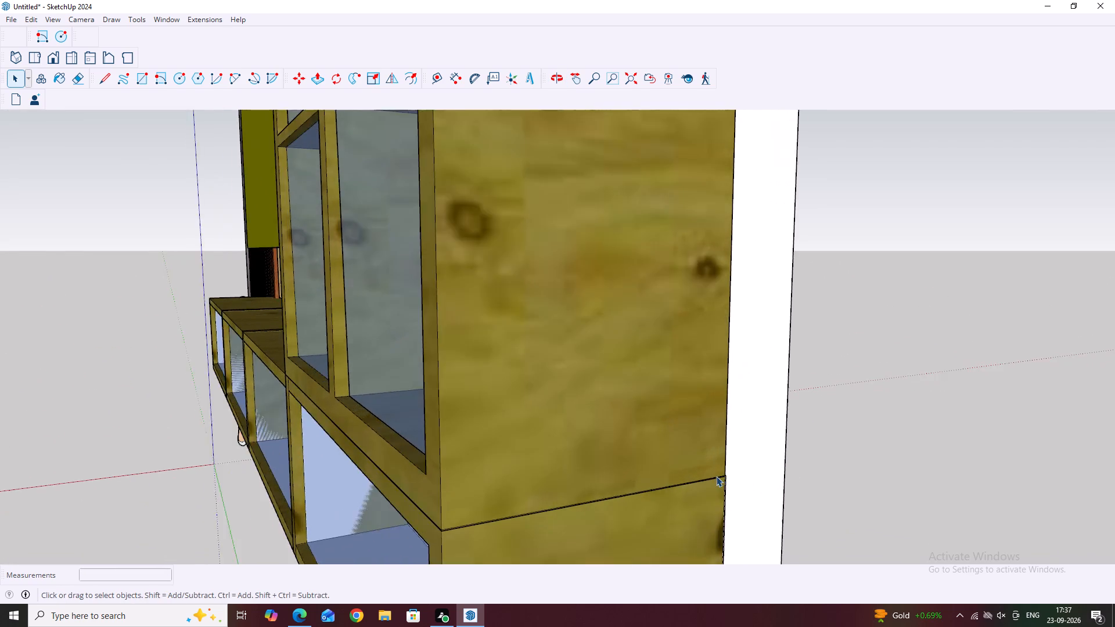
scroll(716, 476, up, 20)
scroll(716, 476, up, 2)
middle_click(717, 463)
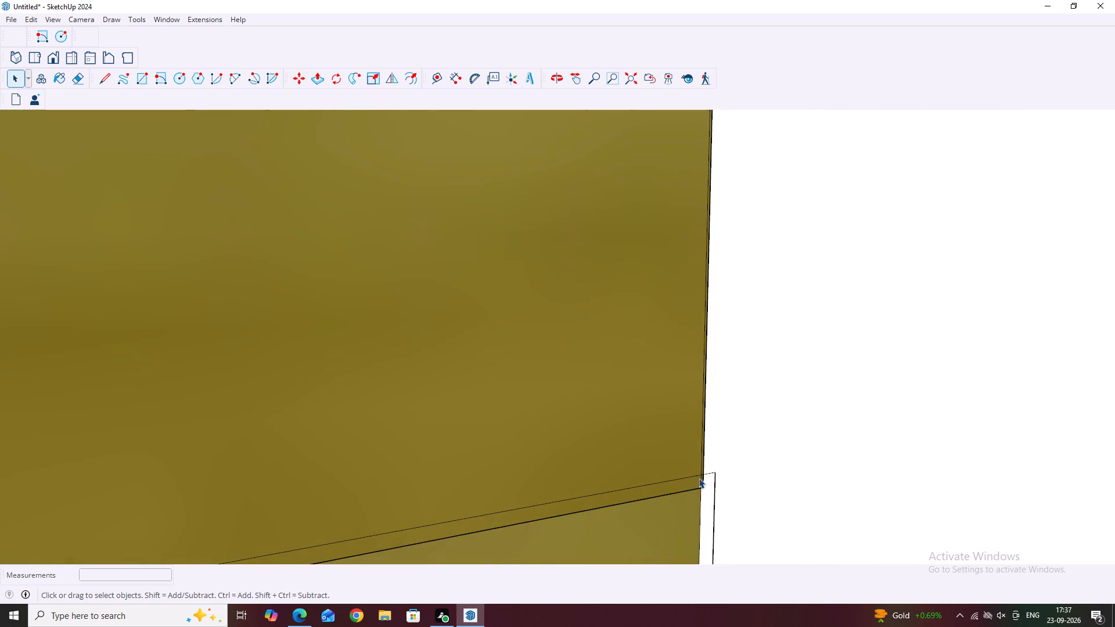
middle_drag(706, 478, 774, 399)
scroll(703, 420, down, 20)
scroll(703, 420, down, 3)
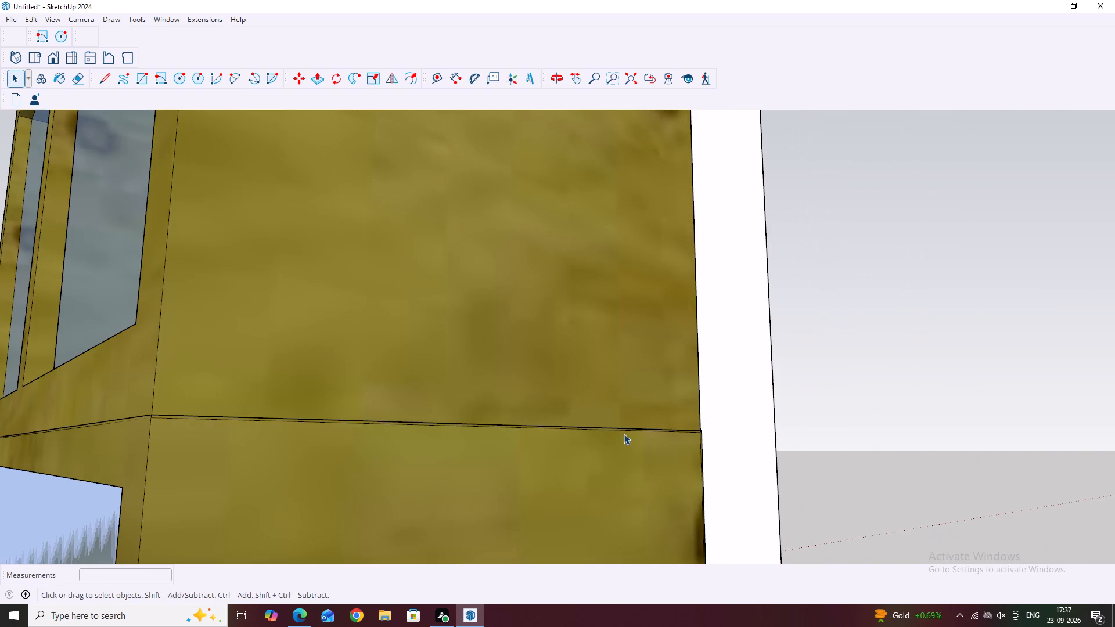
middle_drag(515, 436, 670, 417)
click(551, 431)
middle_click(642, 434)
scroll(642, 434, down, 3)
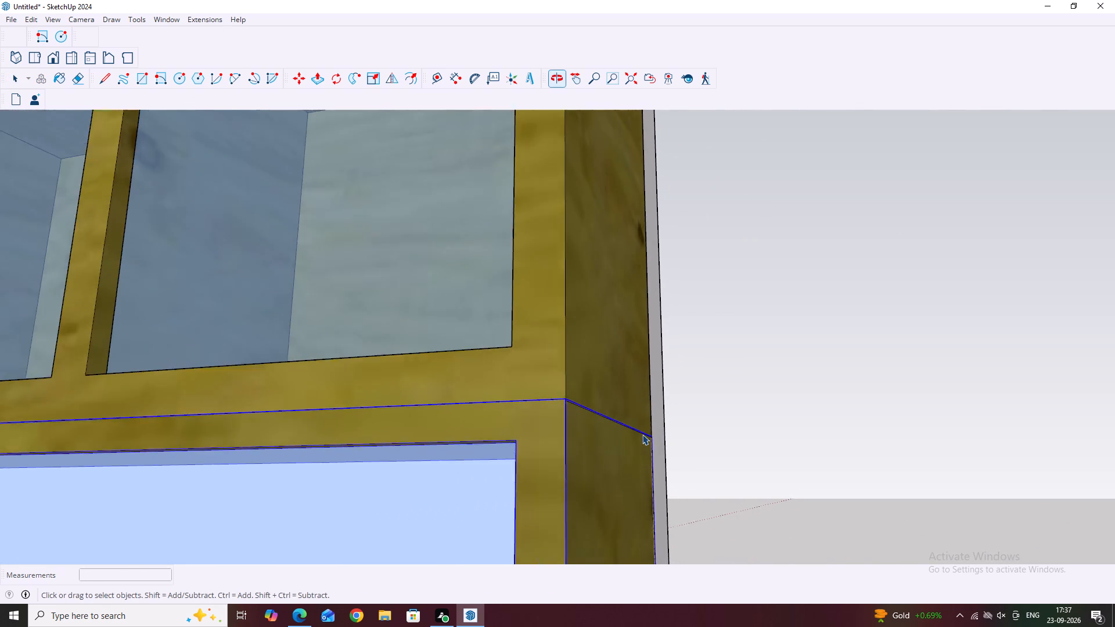
scroll(642, 434, down, 8)
key(m)
scroll(646, 433, up, 8)
middle_click(646, 433)
middle_click(647, 433)
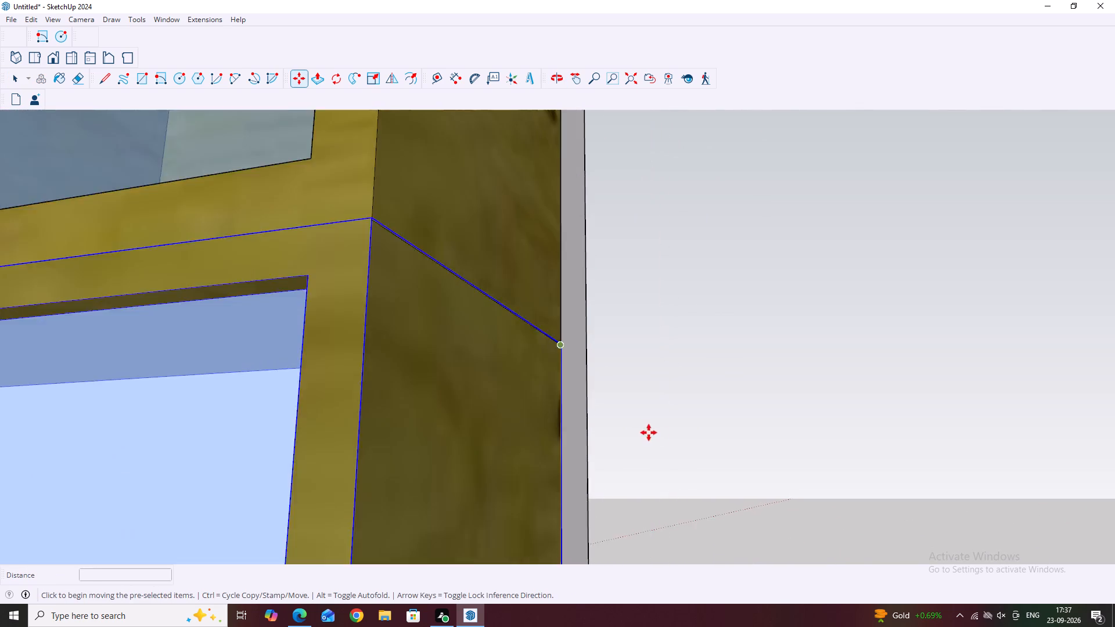
scroll(649, 433, up, 3)
scroll(576, 355, down, 6)
middle_drag(711, 302, 611, 437)
scroll(546, 305, up, 5)
middle_click(546, 305)
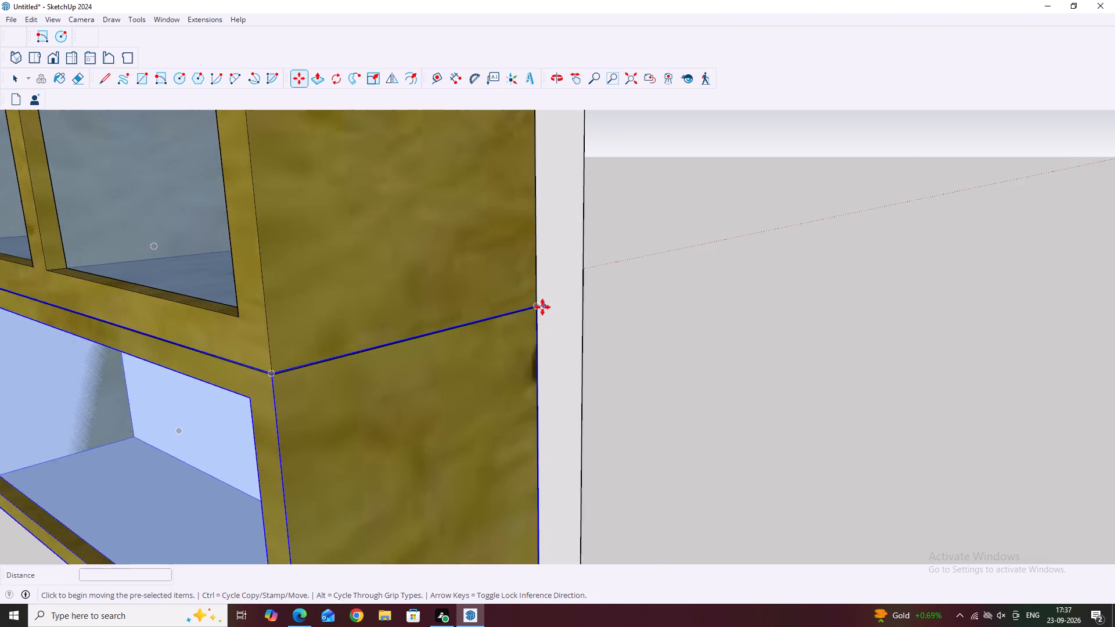
scroll(542, 307, up, 20)
scroll(542, 307, up, 1)
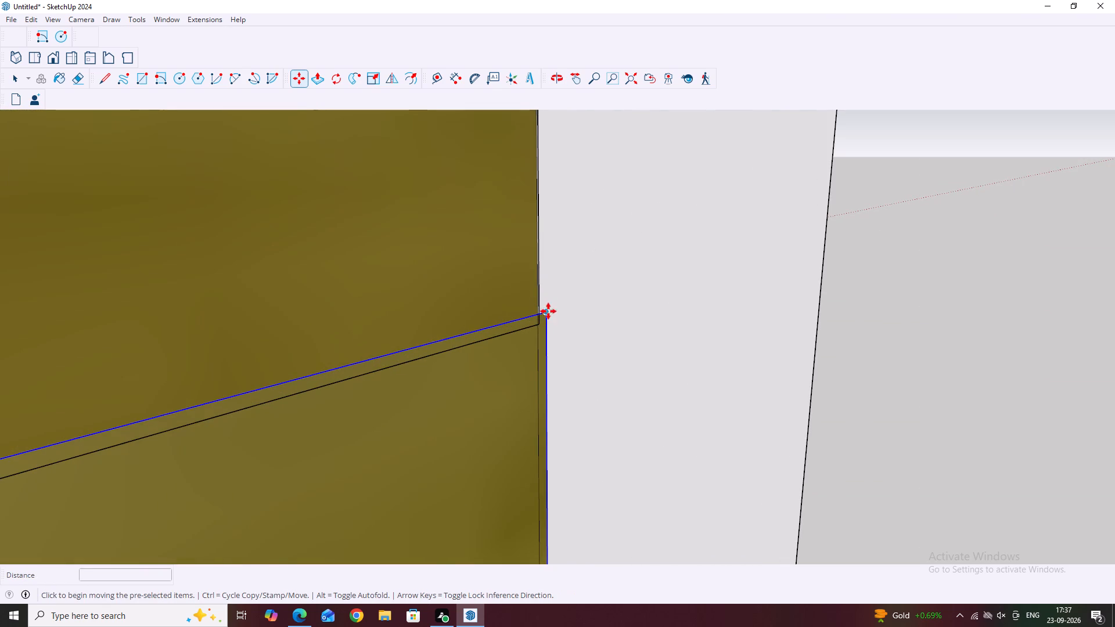
click(548, 311)
click(539, 324)
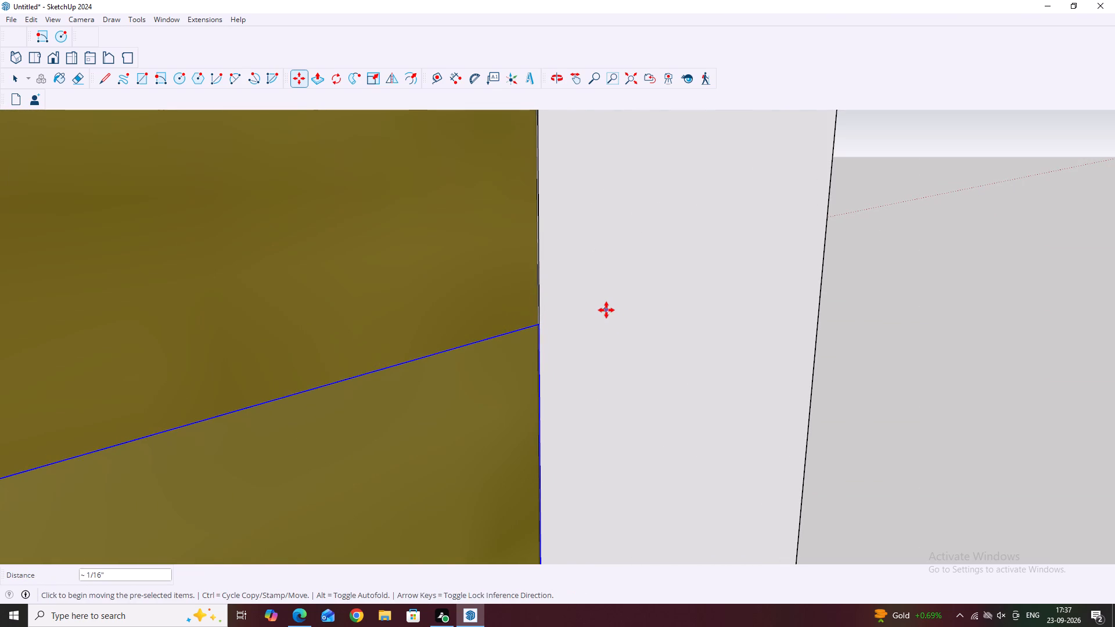
key(Escape)
key(space)
Examine the rear corner where the two-column cabinet, the floating box unit and the back wall meet.
middle_click(544, 313)
scroll(543, 313, up, 12)
middle_drag(575, 328, 530, 330)
middle_drag(554, 341, 373, 355)
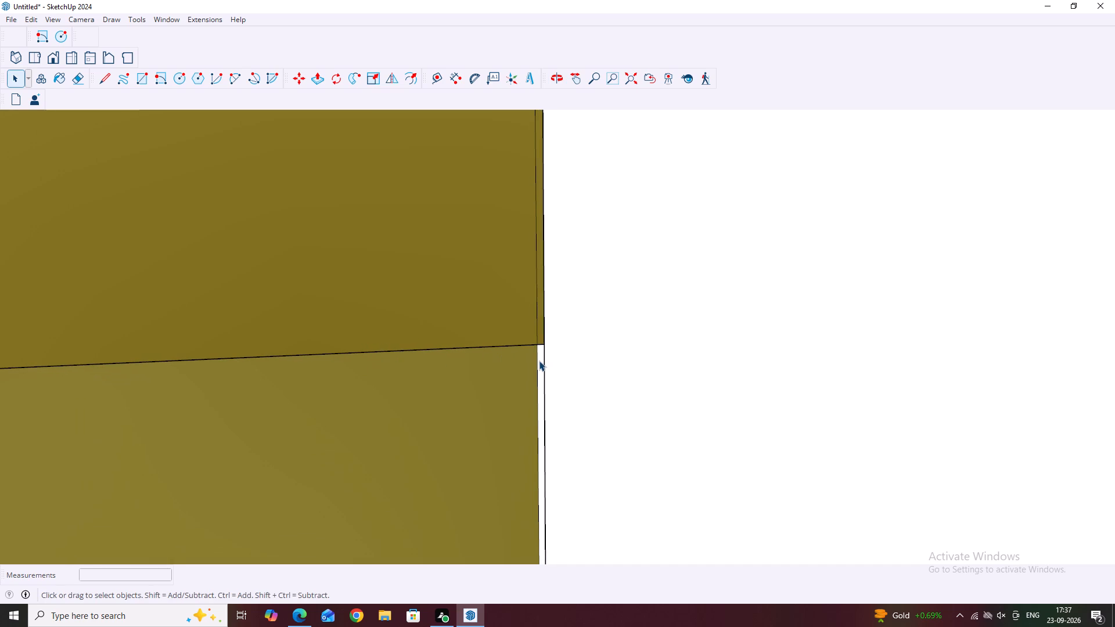
click(539, 361)
scroll(539, 359, down, 20)
scroll(539, 359, down, 18)
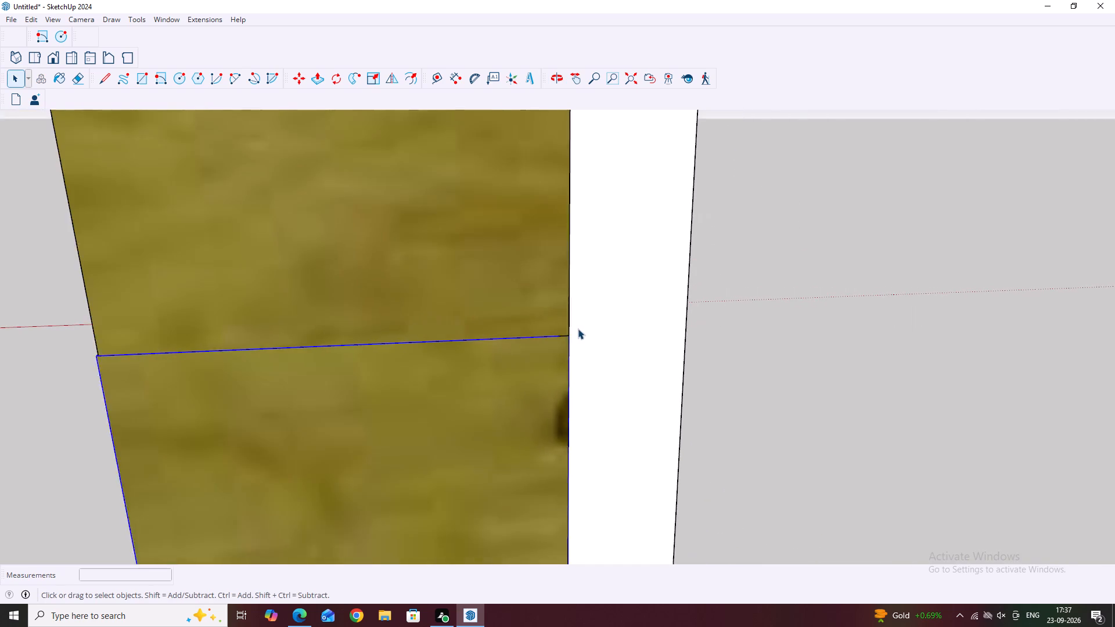
click(778, 350)
scroll(427, 348, down, 9)
Examine the floating box unit from the front and from below, including its dividers and the wall strip beneath it.
middle_drag(436, 319, 732, 281)
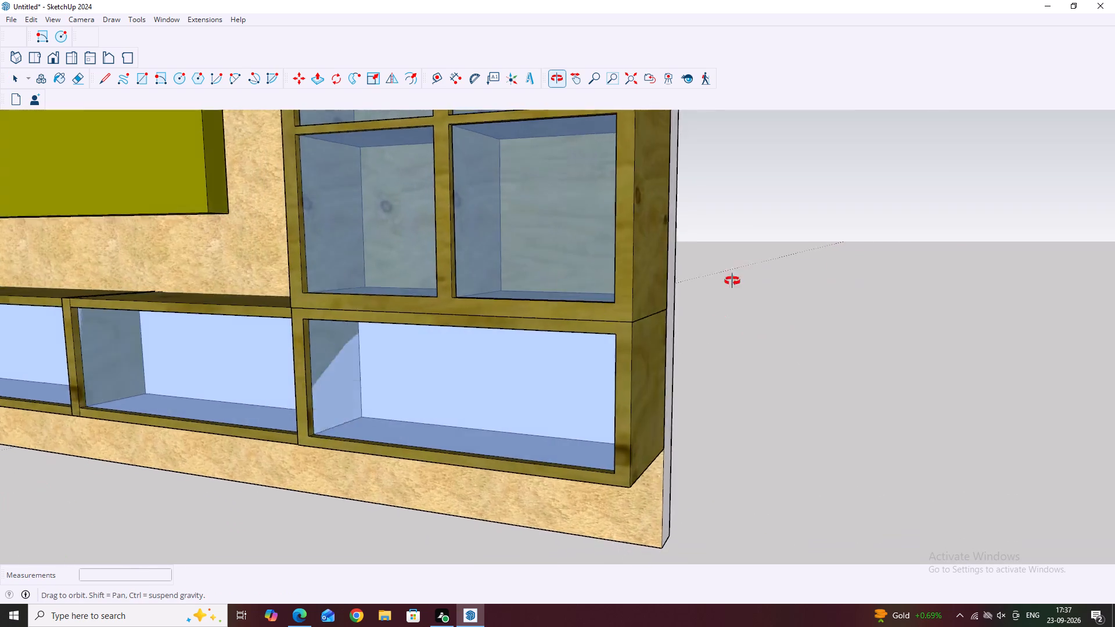
middle_drag(732, 281, 736, 279)
middle_drag(613, 326, 746, 344)
scroll(747, 344, down, 6)
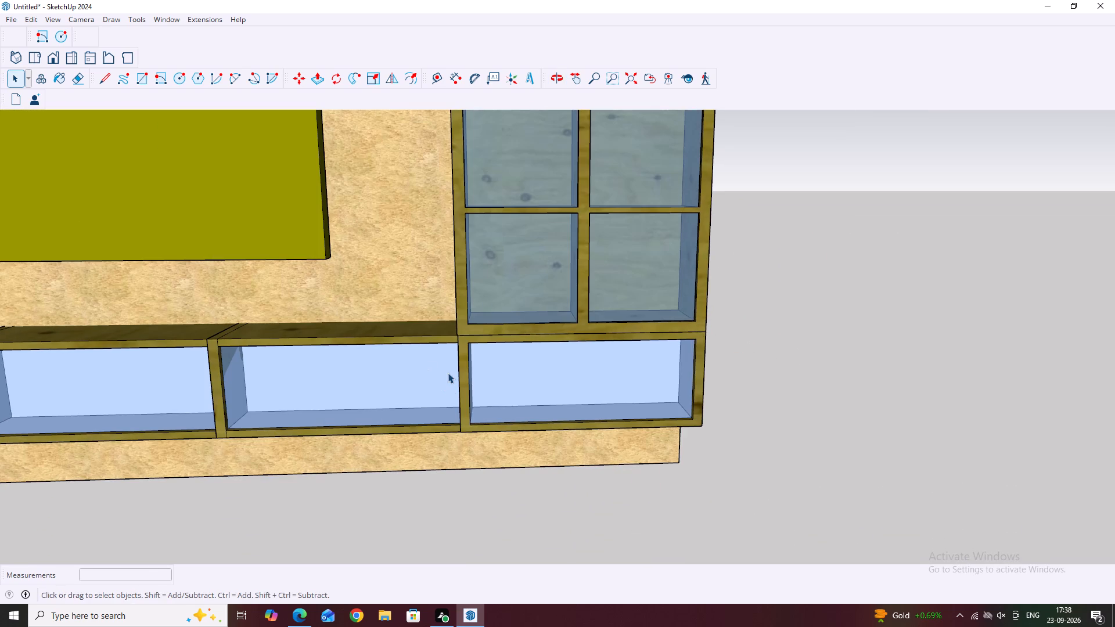
middle_drag(491, 441, 485, 345)
middle_drag(452, 453, 460, 395)
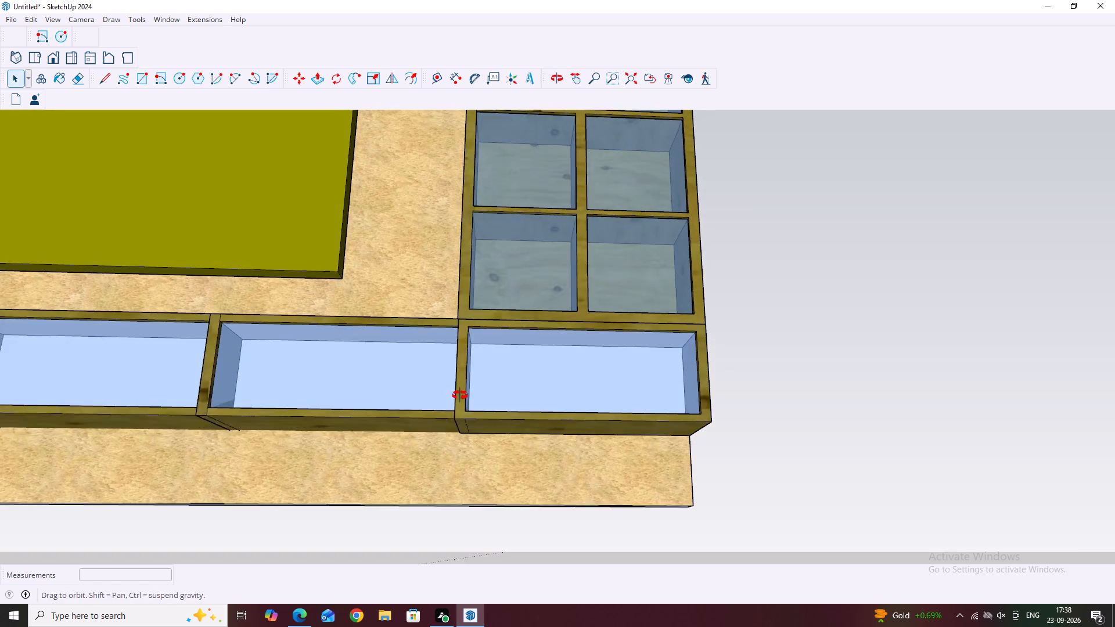
middle_drag(460, 395, 461, 395)
middle_drag(461, 403, 466, 425)
scroll(470, 461, up, 10)
scroll(460, 410, down, 7)
middle_drag(542, 404, 568, 462)
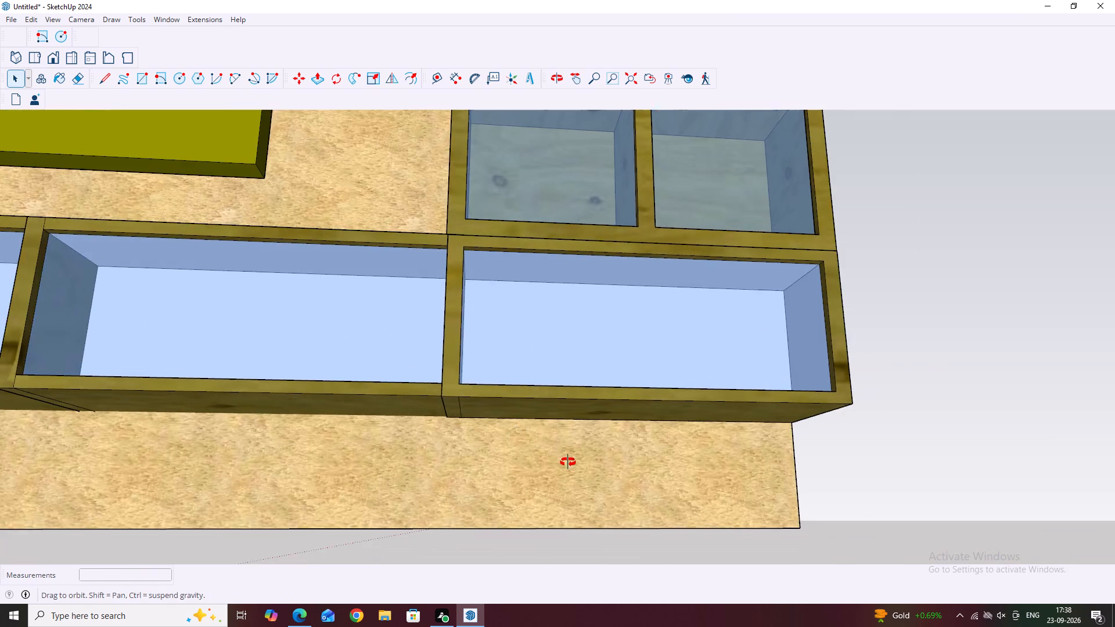
middle_drag(568, 462, 588, 553)
scroll(491, 363, down, 12)
middle_drag(580, 464, 526, 452)
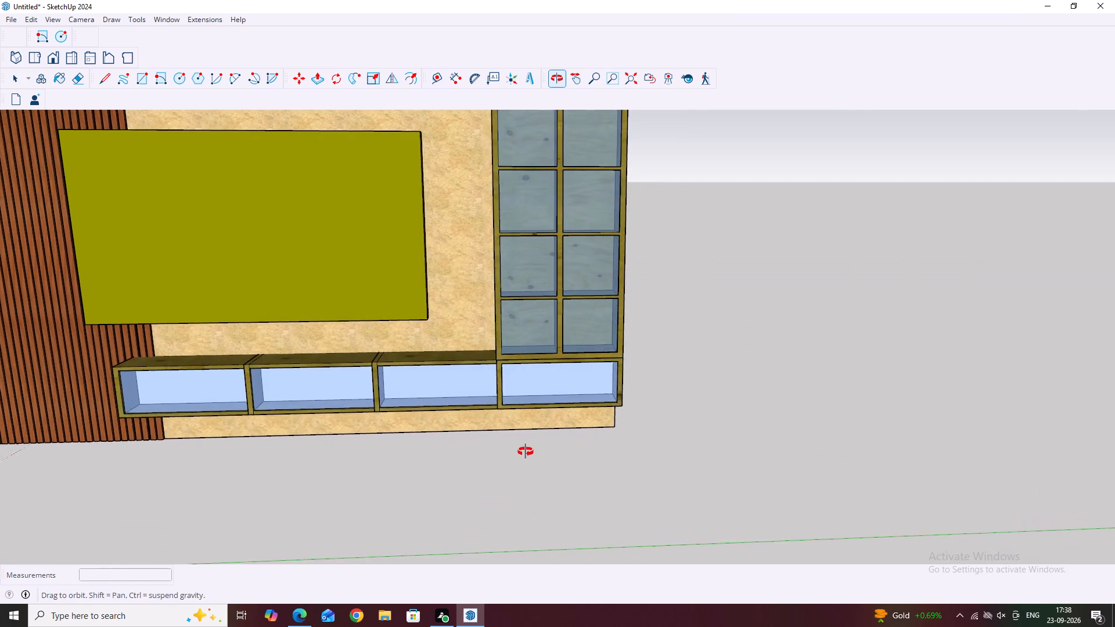
middle_drag(526, 452, 437, 434)
middle_drag(632, 339, 589, 319)
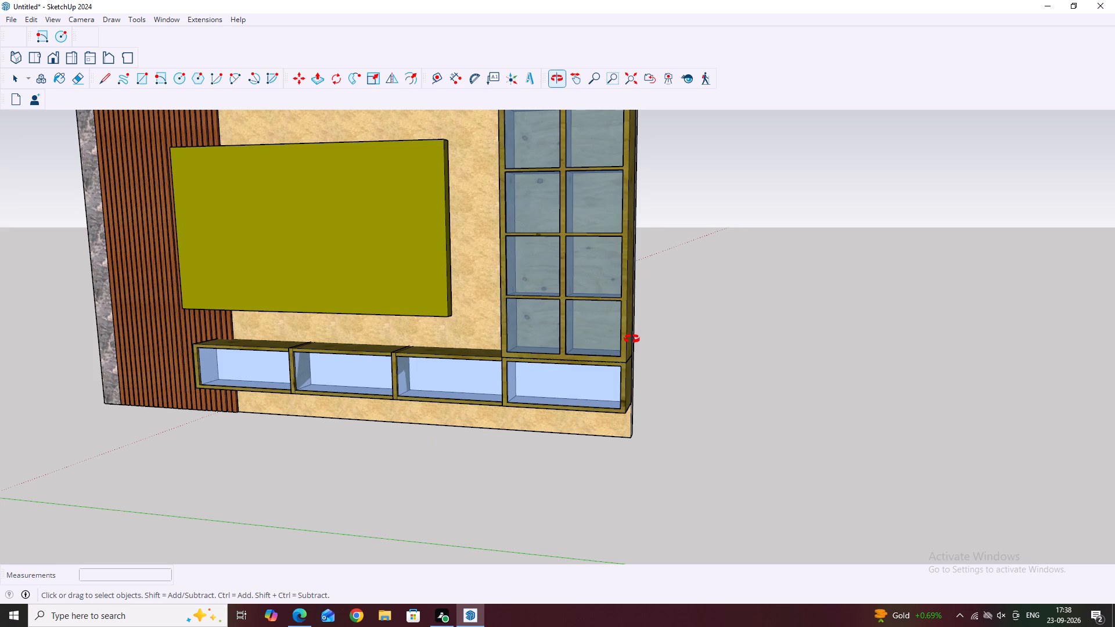
scroll(617, 319, up, 15)
scroll(625, 346, down, 11)
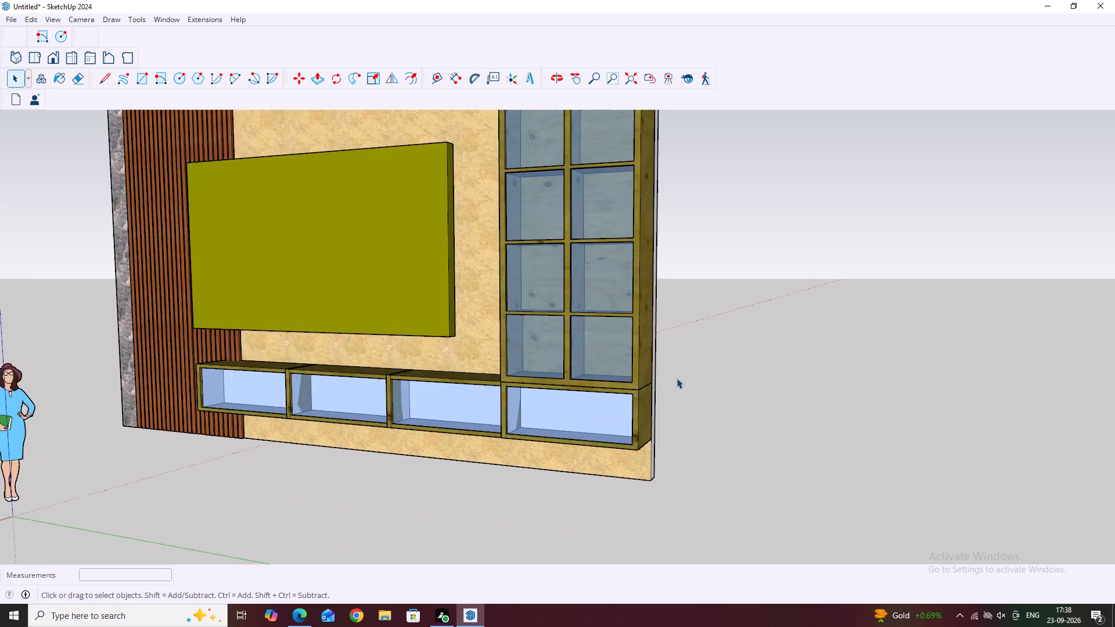
scroll(677, 378, down, 9)
Draw a vertical line on the wall strip below the last box divider, from the unit's lower rear edge to the wall's bottom edge.
middle_drag(588, 438, 666, 374)
scroll(562, 456, up, 3)
middle_drag(574, 421, 628, 397)
scroll(579, 419, up, 1)
key(l)
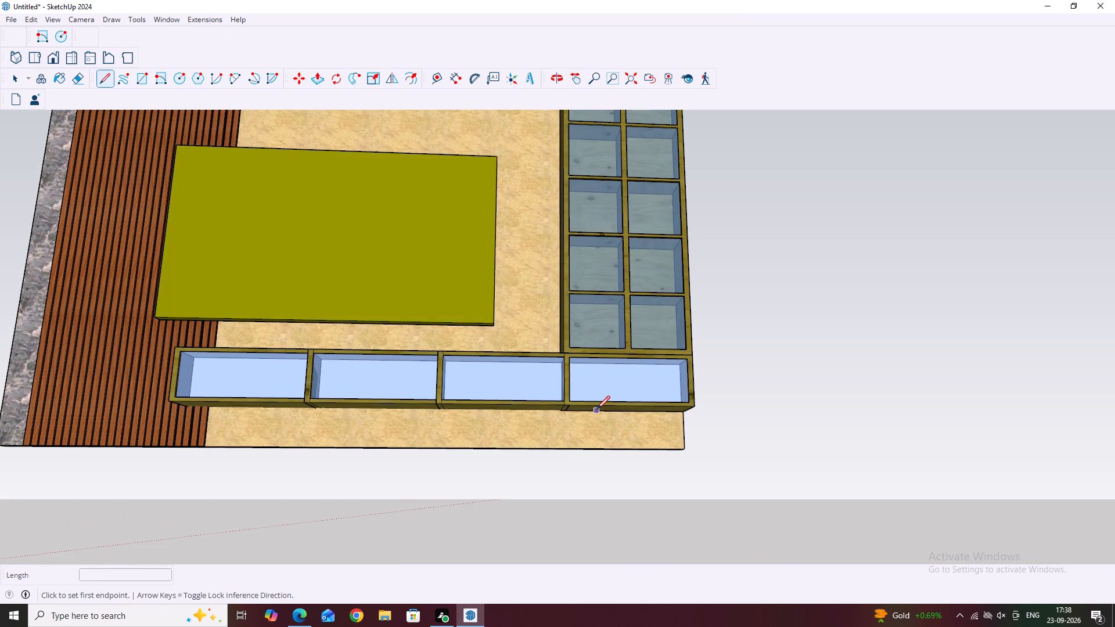
scroll(585, 427, up, 10)
middle_drag(570, 410, 563, 406)
click(543, 399)
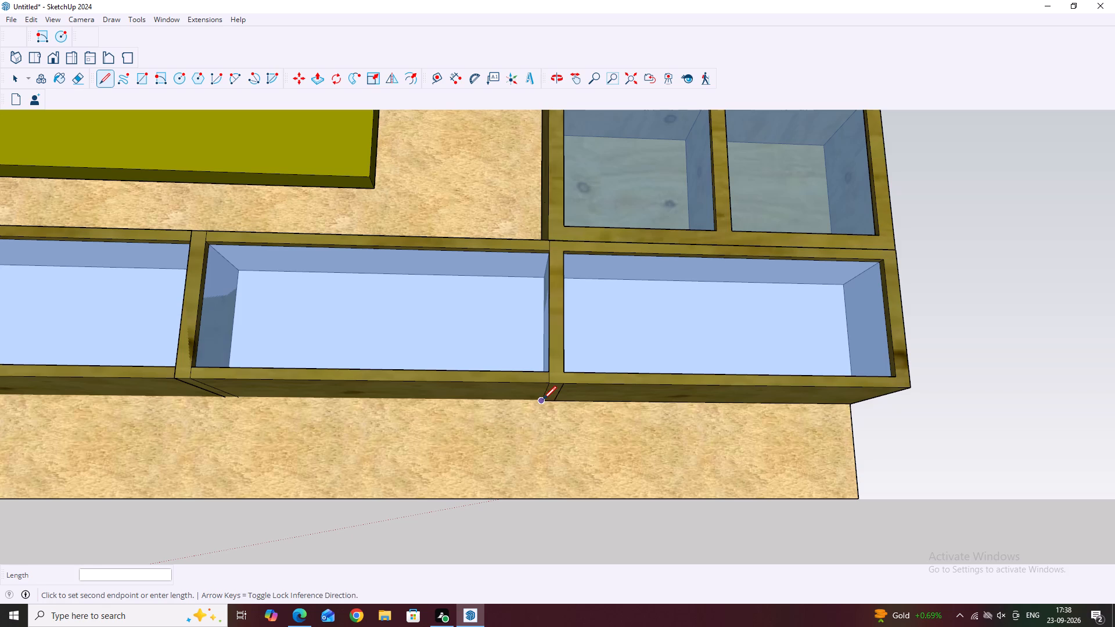
click(541, 499)
key(space)
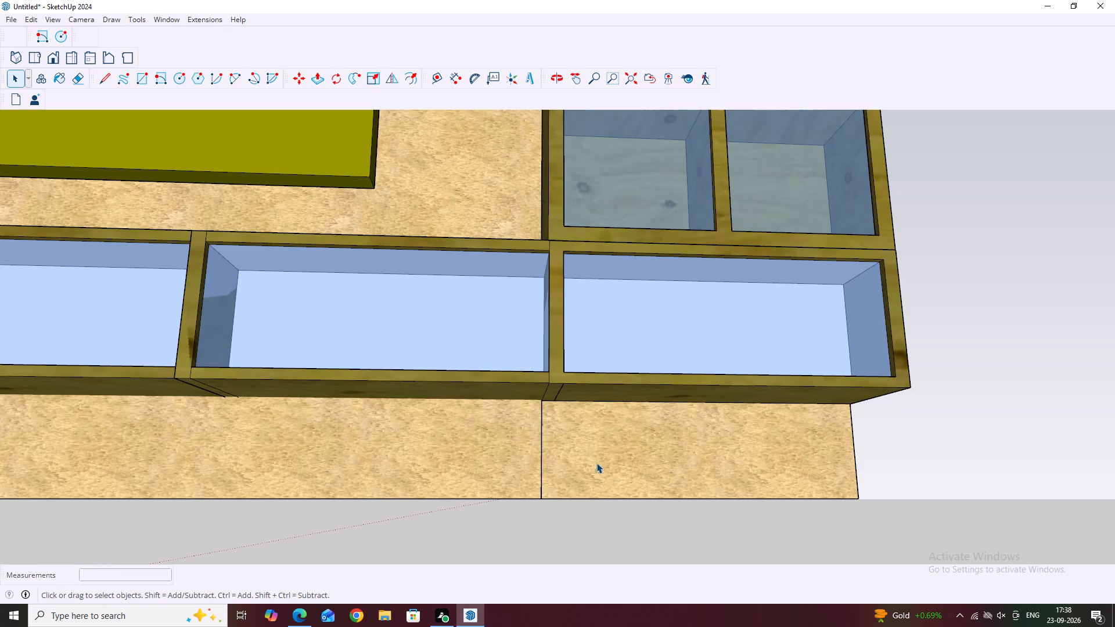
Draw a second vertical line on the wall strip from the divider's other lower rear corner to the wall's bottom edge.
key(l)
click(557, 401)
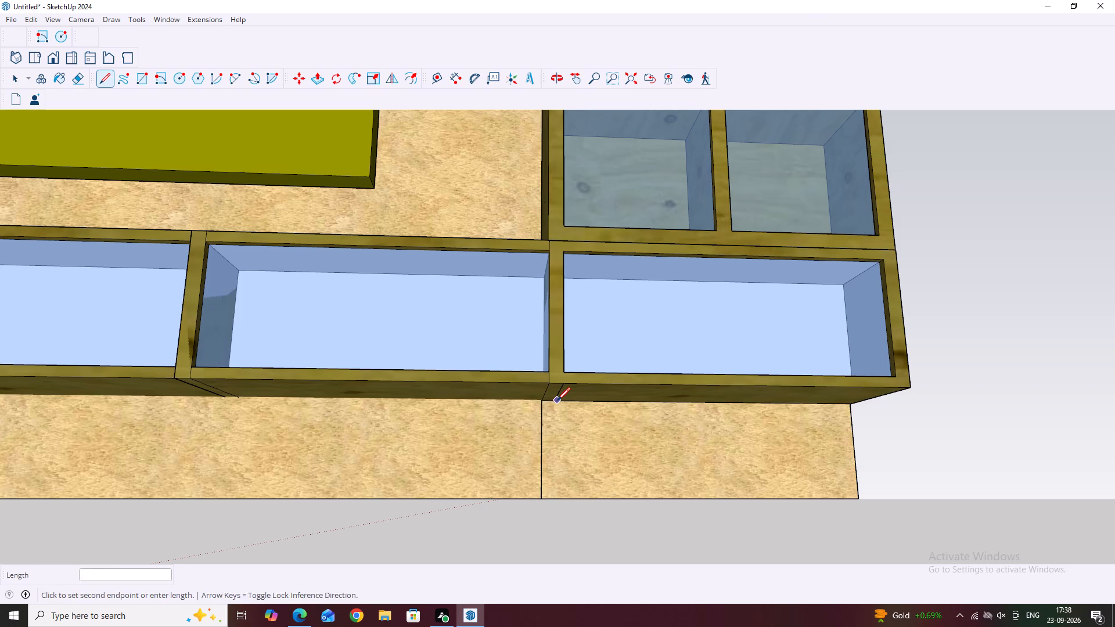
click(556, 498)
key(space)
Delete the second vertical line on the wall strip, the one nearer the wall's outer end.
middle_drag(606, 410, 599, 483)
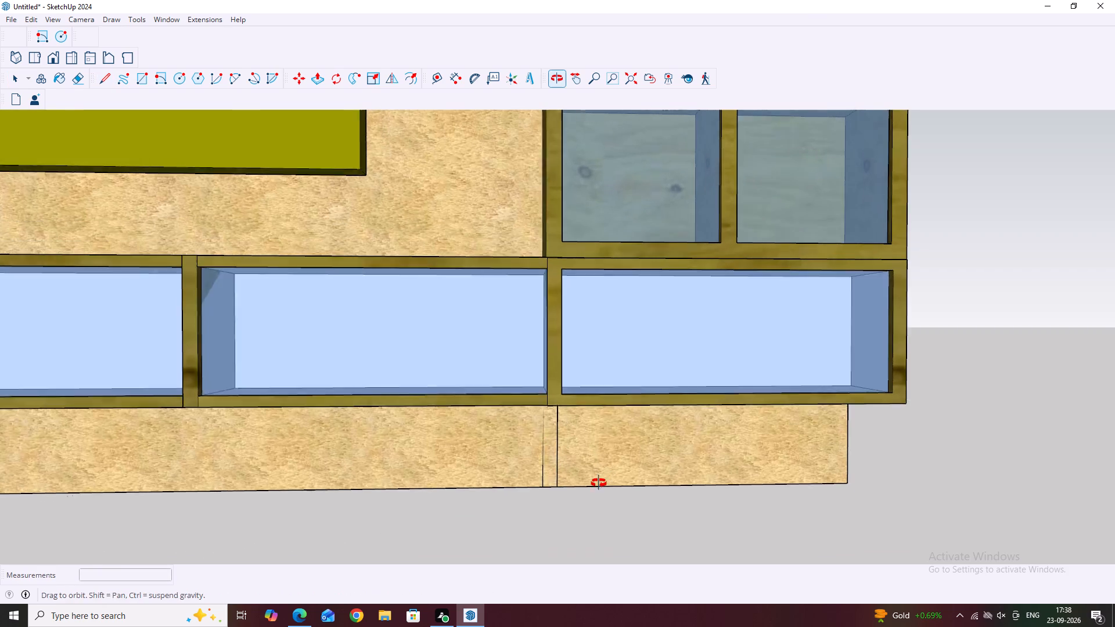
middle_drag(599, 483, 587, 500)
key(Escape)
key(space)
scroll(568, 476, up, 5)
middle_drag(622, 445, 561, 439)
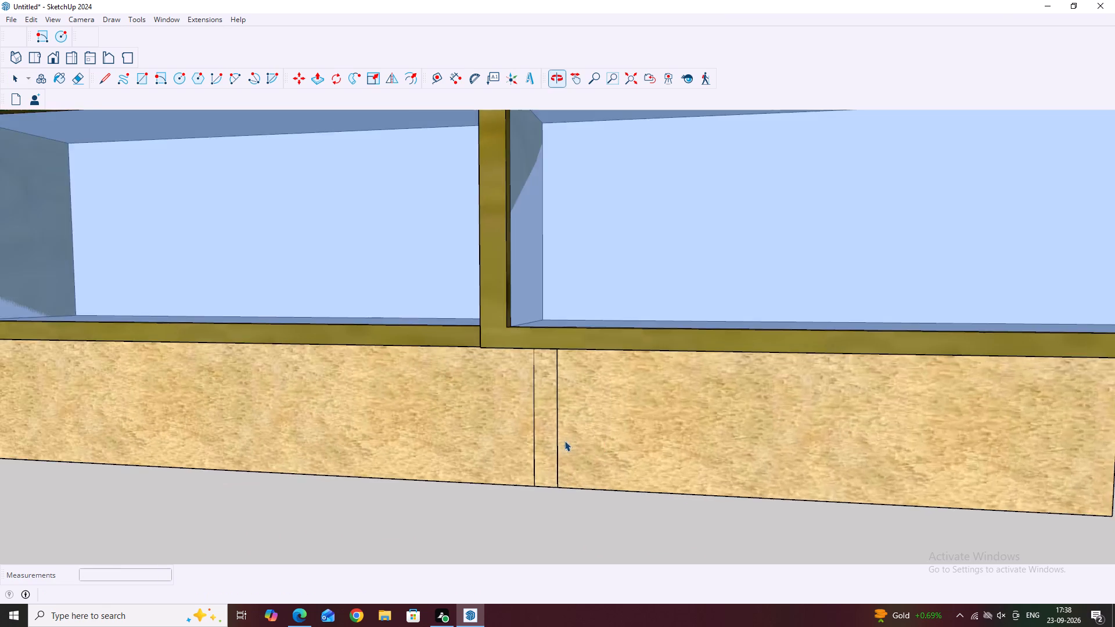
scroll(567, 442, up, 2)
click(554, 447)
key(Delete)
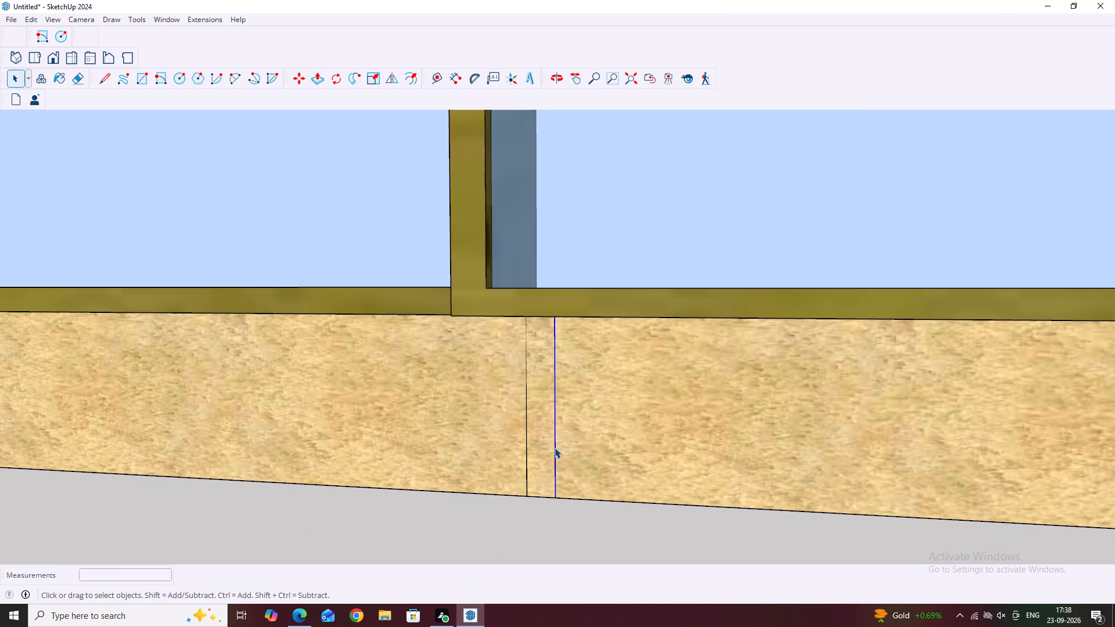
Examine where the last divider's underside meets the vertical line on the wall strip, from below and from the front.
scroll(546, 442, up, 2)
middle_drag(545, 441, 594, 430)
key(l)
scroll(531, 332, up, 4)
middle_drag(544, 358, 577, 398)
scroll(576, 398, down, 6)
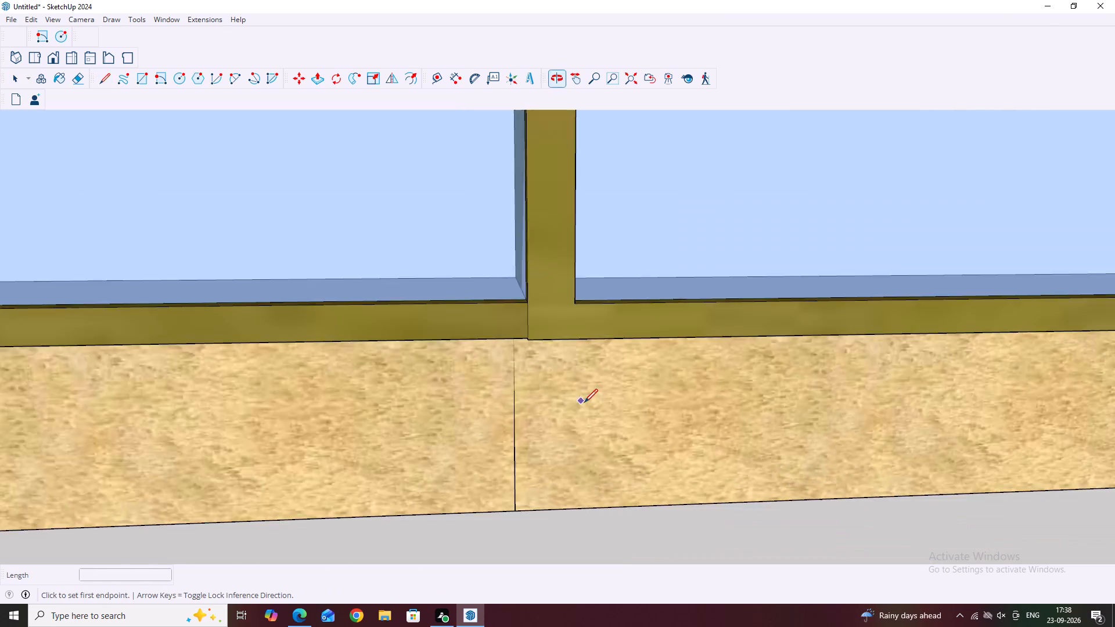
scroll(584, 402, down, 5)
scroll(557, 374, up, 3)
middle_drag(545, 385, 570, 354)
scroll(531, 373, up, 7)
middle_click(557, 340)
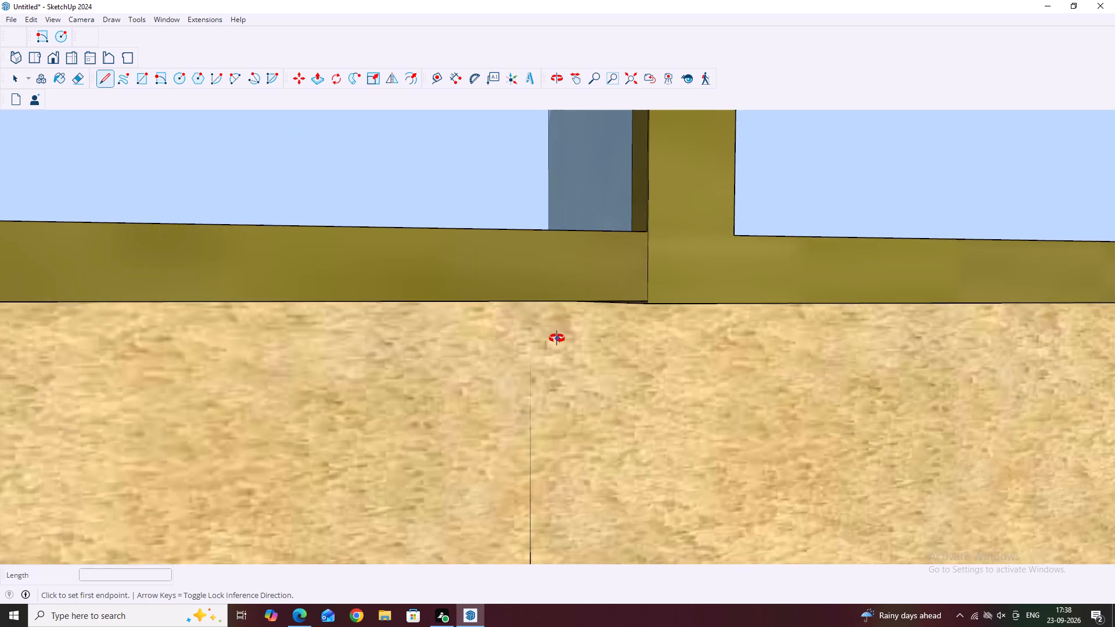
scroll(552, 332, up, 1)
middle_drag(549, 323, 547, 289)
scroll(720, 359, down, 6)
middle_drag(874, 377, 746, 402)
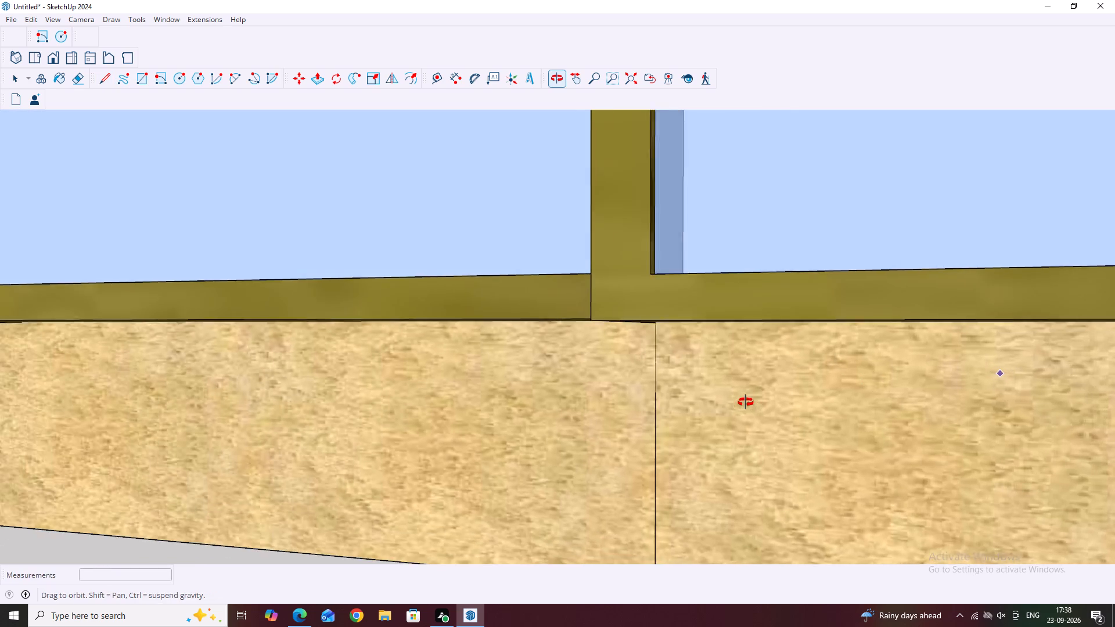
middle_drag(746, 402, 712, 413)
middle_drag(658, 363, 750, 356)
middle_drag(642, 340, 732, 312)
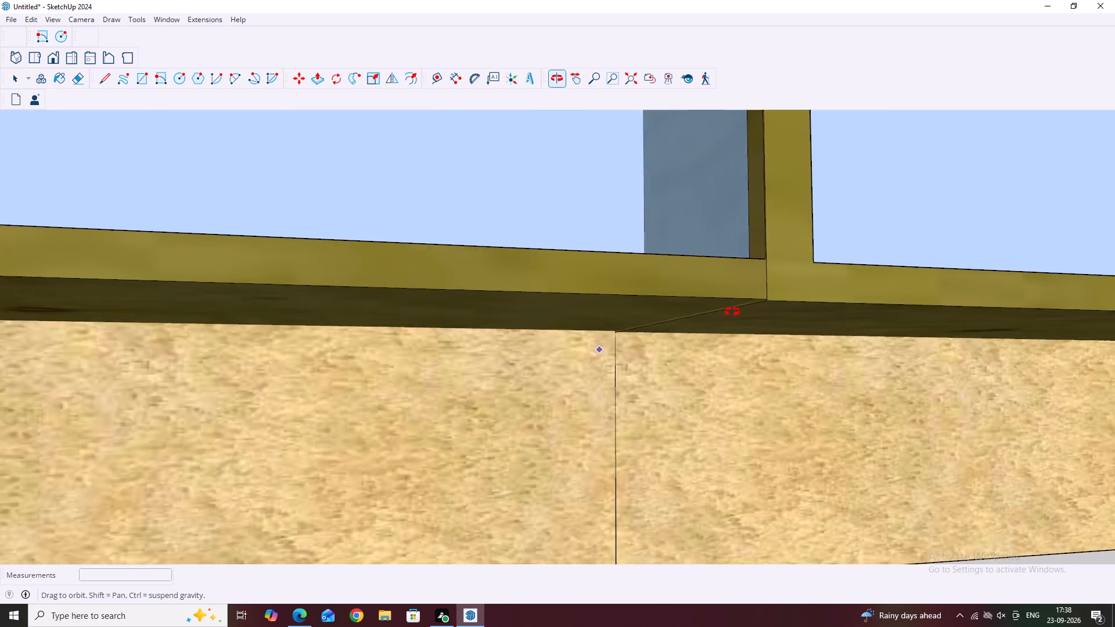
middle_drag(732, 312, 737, 301)
scroll(763, 293, up, 5)
middle_drag(761, 300, 756, 297)
scroll(606, 314, down, 5)
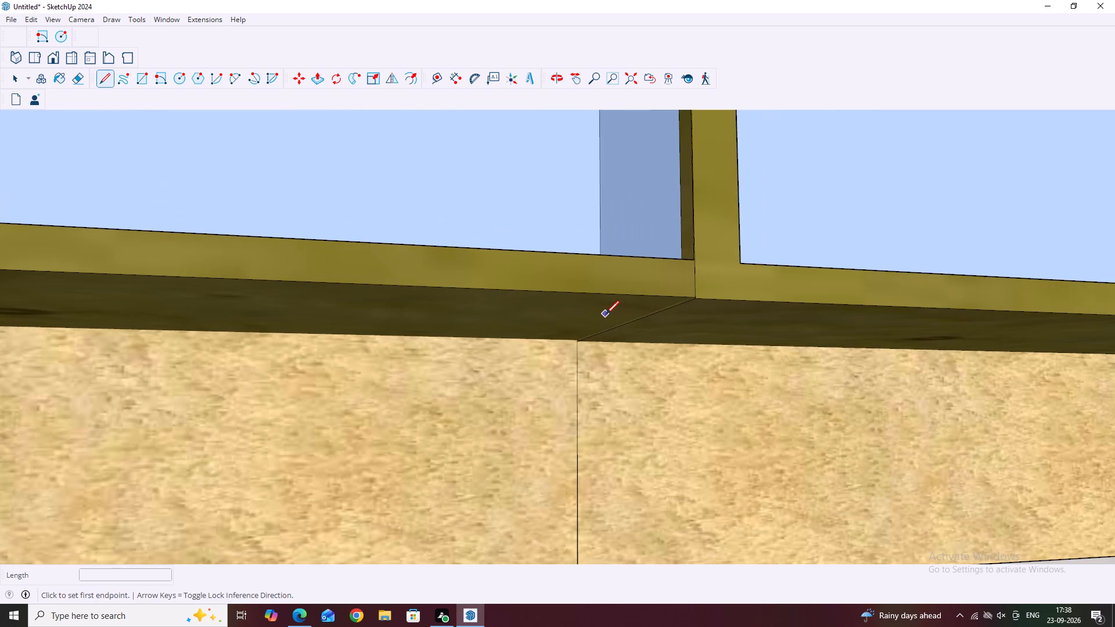
scroll(643, 323, down, 5)
middle_click(657, 344)
middle_drag(709, 374, 634, 431)
key(Escape)
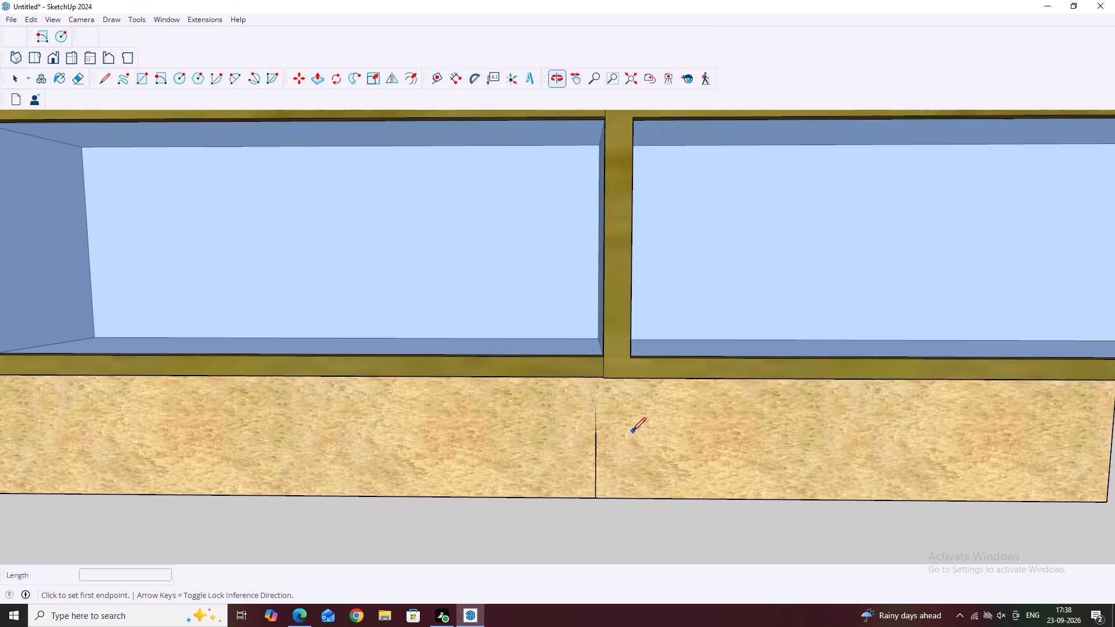
key(space)
Move the third floating box from the slatted panel down 1/16", bringing its lower rear corner flush with the end box below the cabinet.
scroll(621, 416, down, 6)
click(553, 384)
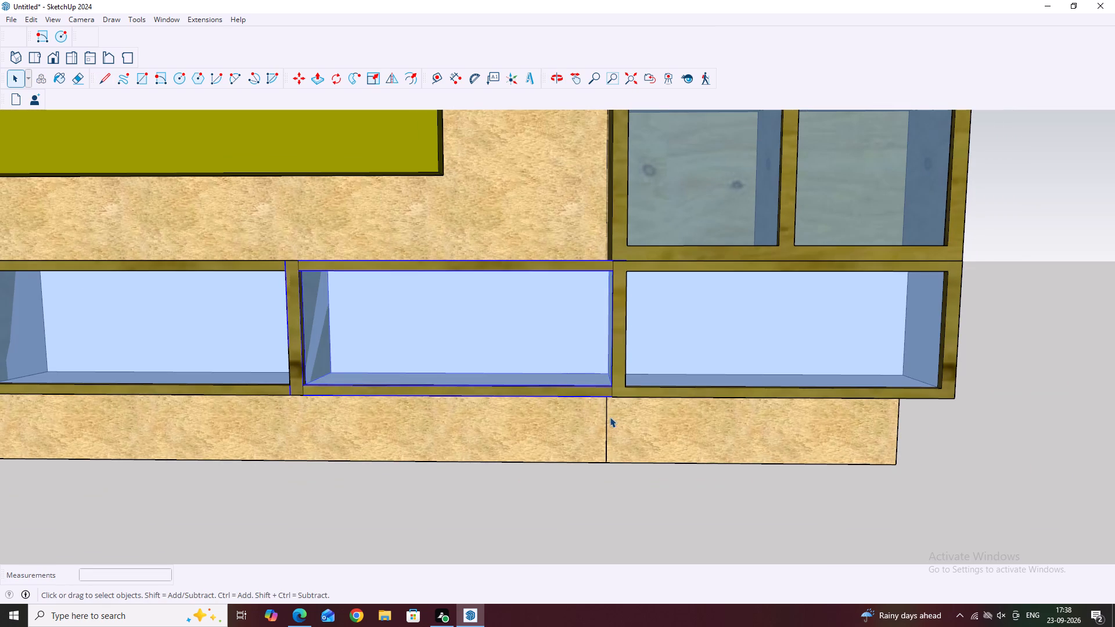
key(m)
scroll(630, 419, up, 9)
middle_drag(578, 407, 600, 308)
scroll(607, 319, up, 12)
middle_drag(564, 390, 669, 423)
scroll(553, 372, up, 5)
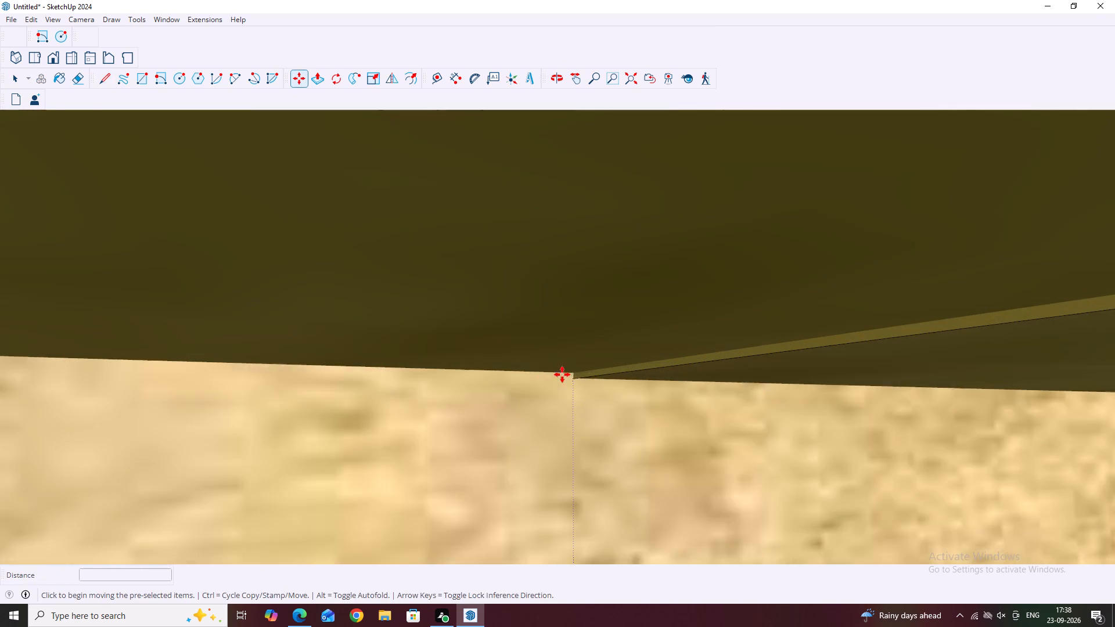
scroll(562, 374, up, 8)
click(573, 373)
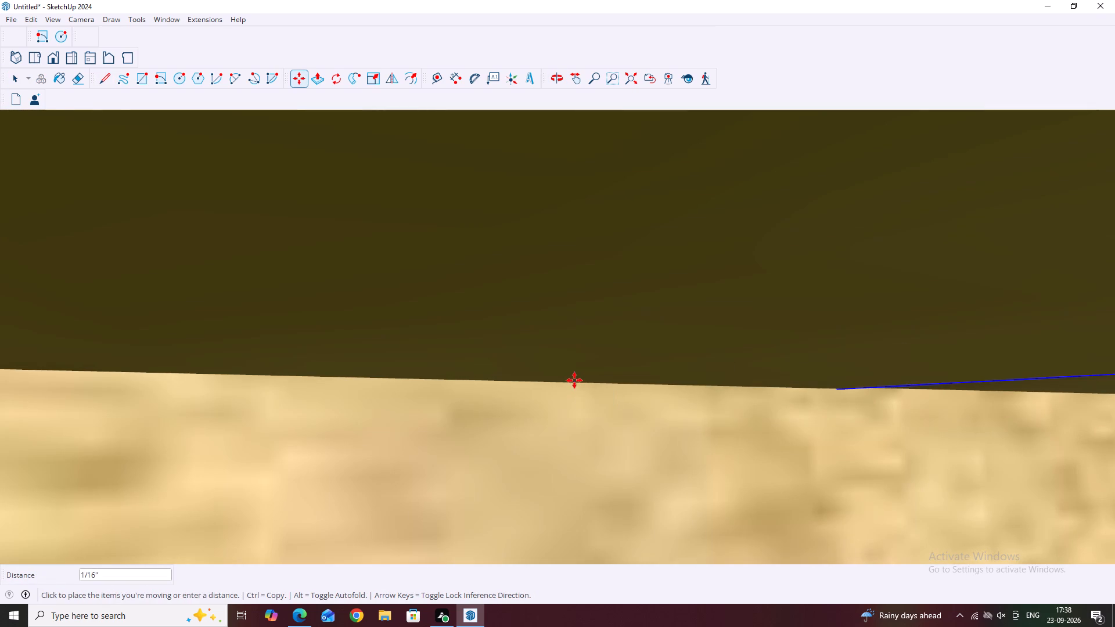
click(574, 379)
scroll(633, 355, down, 6)
key(Escape)
key(space)
scroll(663, 388, down, 7)
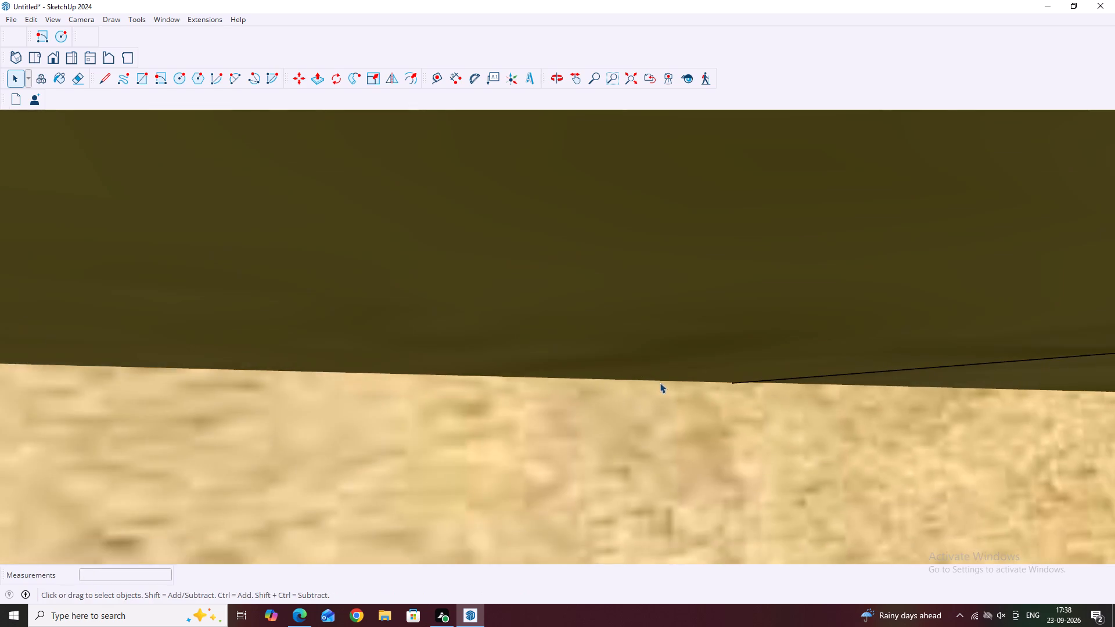
scroll(660, 383, down, 4)
Move the second floating box down 1/16" to bring its lower front corner level with the third box's underside.
middle_drag(733, 400, 654, 330)
middle_drag(837, 312, 768, 399)
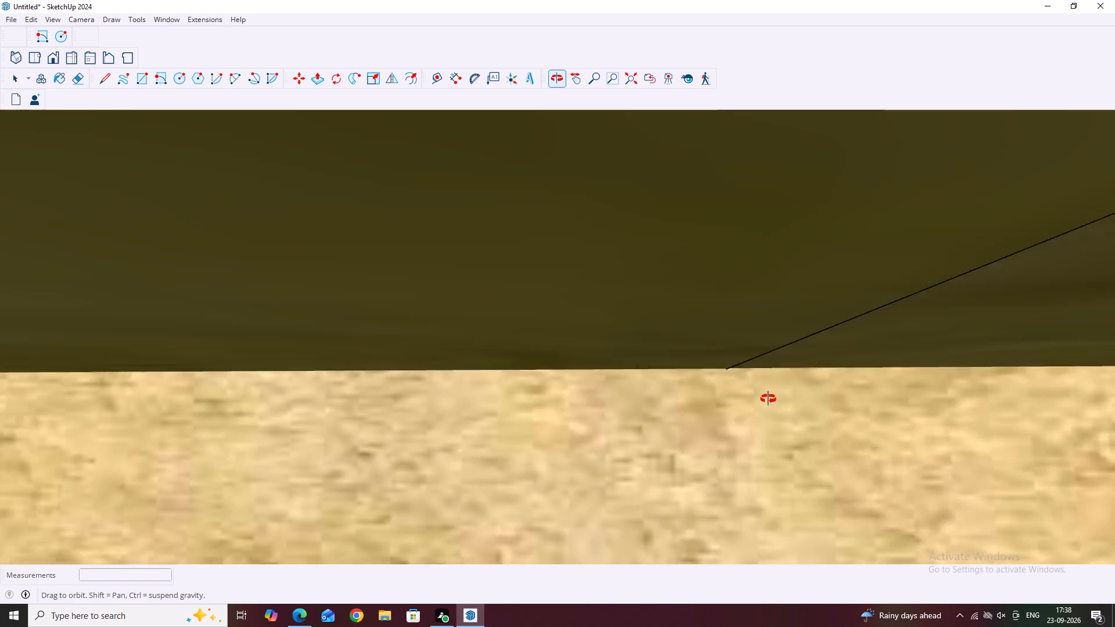
middle_drag(768, 399, 750, 416)
scroll(693, 365, down, 20)
scroll(693, 365, down, 6)
middle_click(700, 392)
middle_click(678, 405)
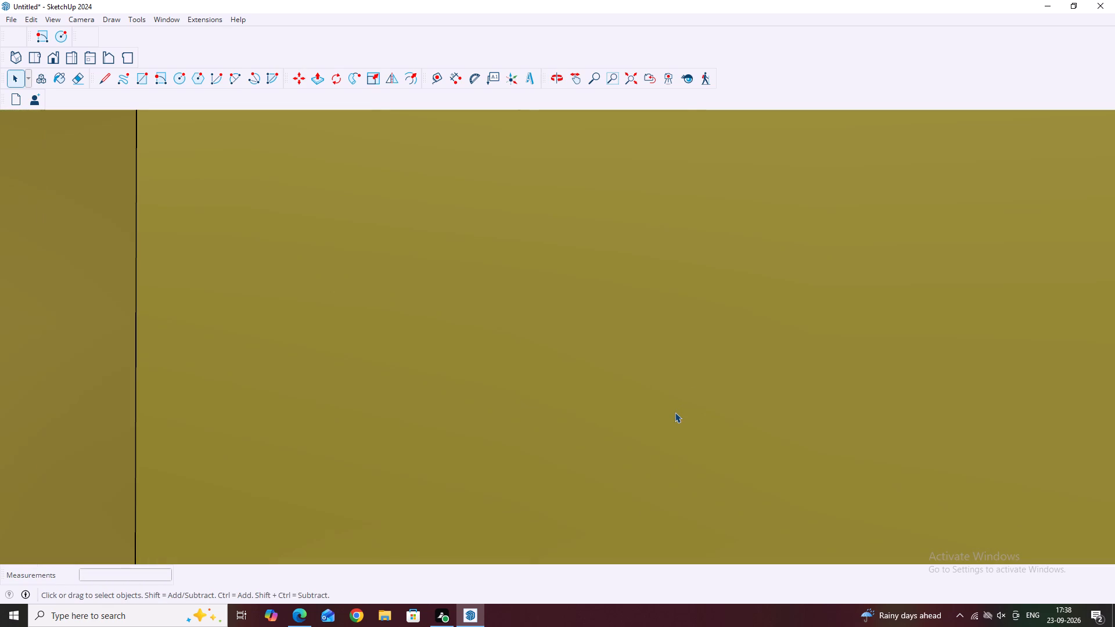
key(Escape)
key(space)
scroll(671, 406, down, 20)
scroll(671, 406, down, 16)
middle_drag(671, 406, 663, 409)
middle_drag(618, 420, 610, 423)
middle_click(576, 444)
middle_drag(555, 437, 732, 425)
scroll(732, 432, down, 20)
scroll(480, 478, up, 5)
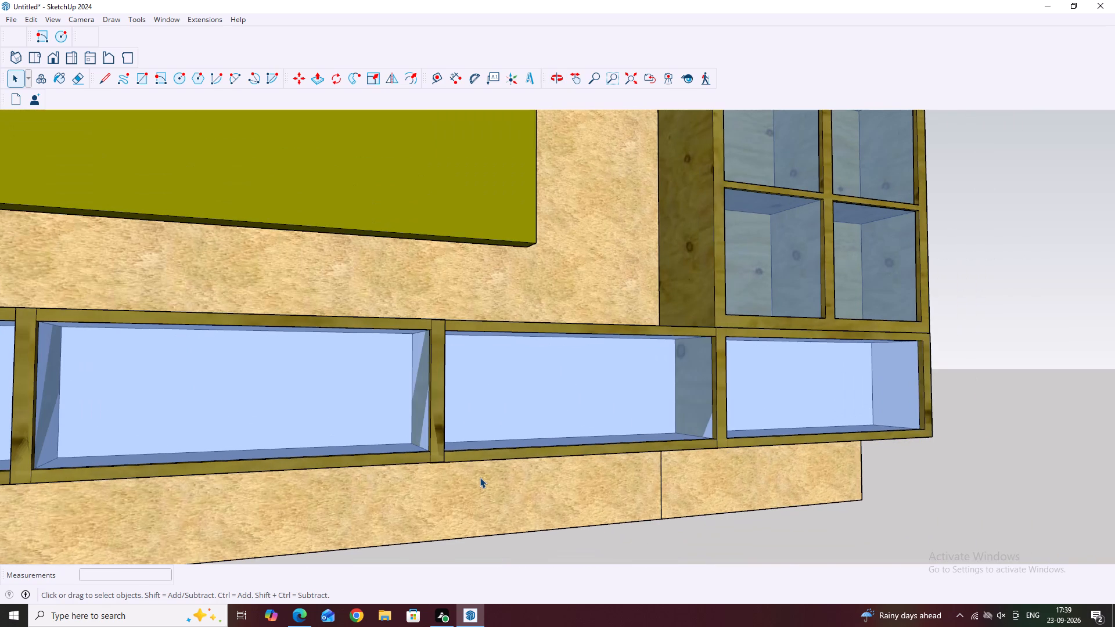
scroll(480, 477, up, 10)
click(380, 376)
scroll(444, 393, down, 7)
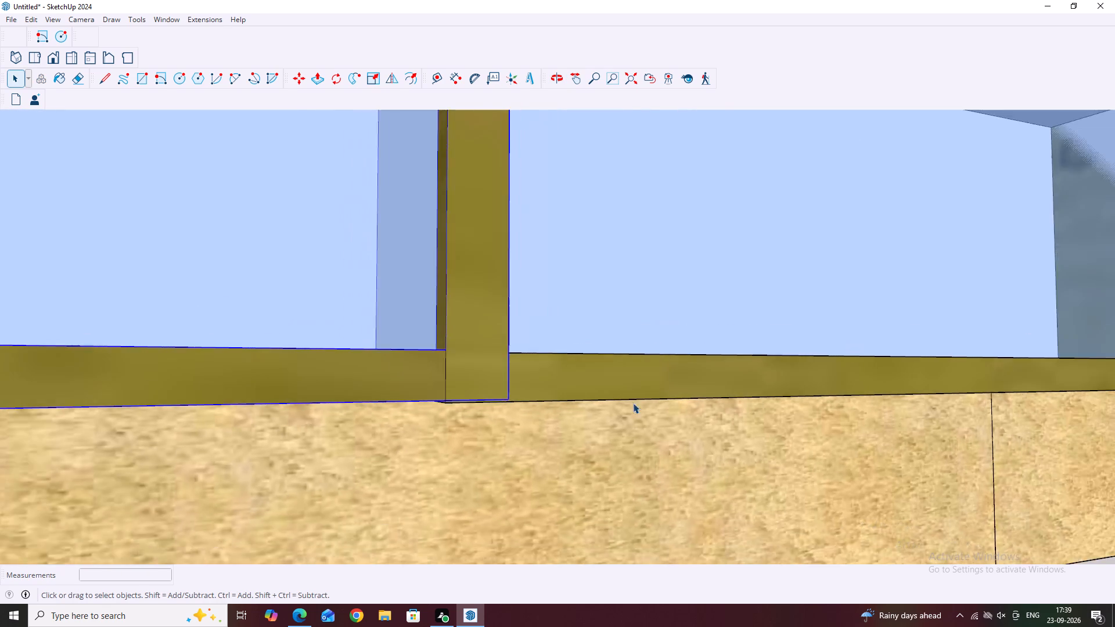
scroll(633, 403, down, 20)
key(m)
scroll(623, 392, up, 20)
middle_click(614, 390)
scroll(596, 372, up, 1)
scroll(514, 333, down, 5)
click(473, 306)
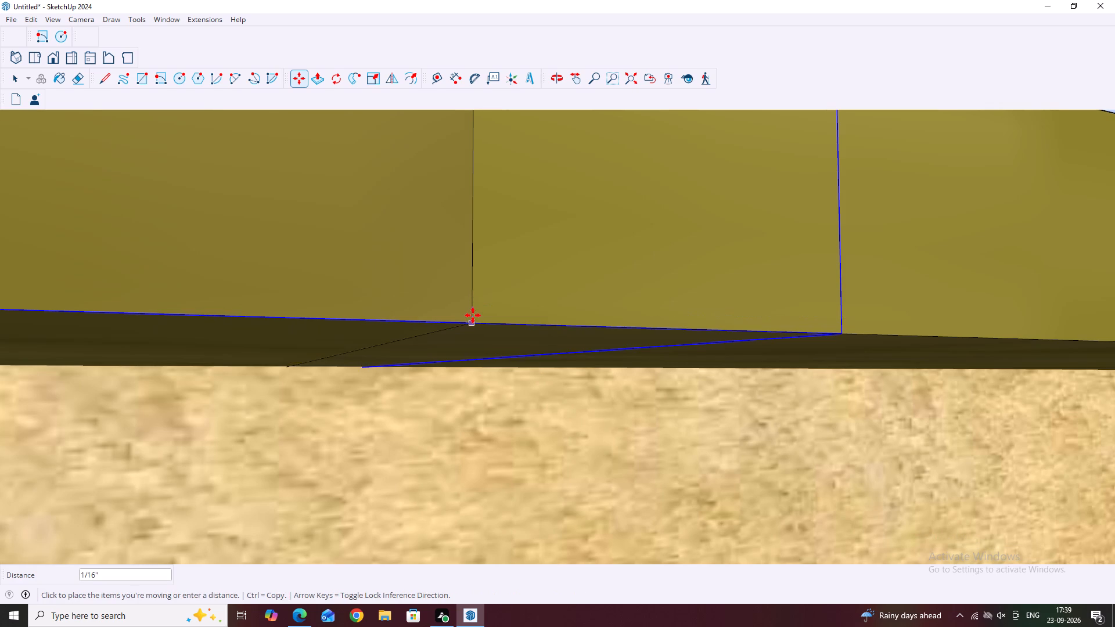
click(473, 318)
scroll(679, 347, down, 6)
key(Escape)
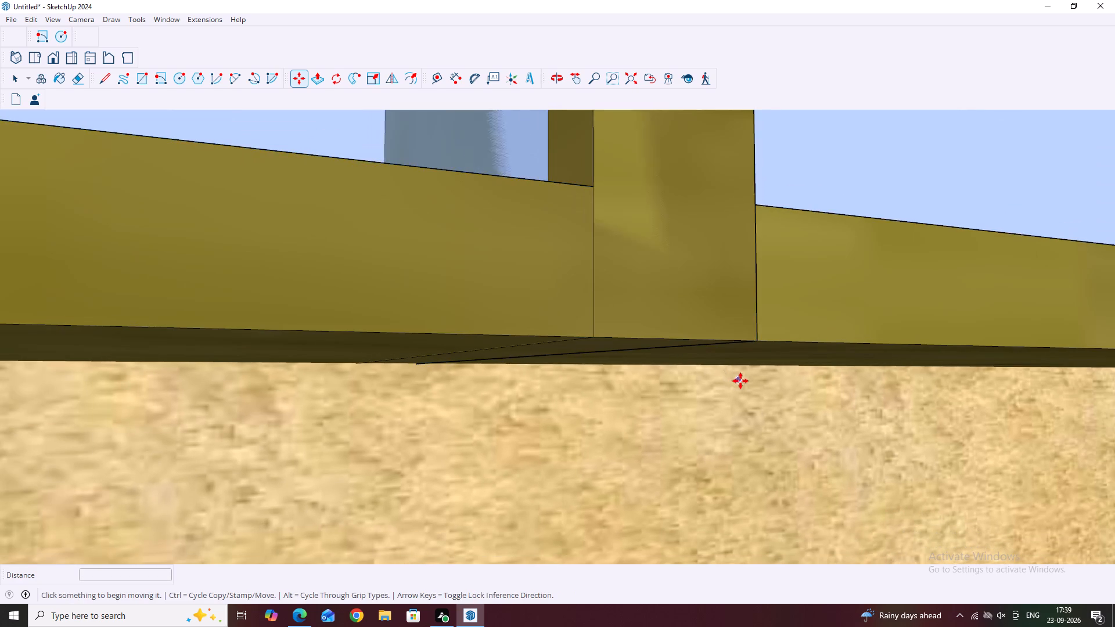
scroll(745, 383, down, 20)
scroll(745, 383, down, 5)
key(space)
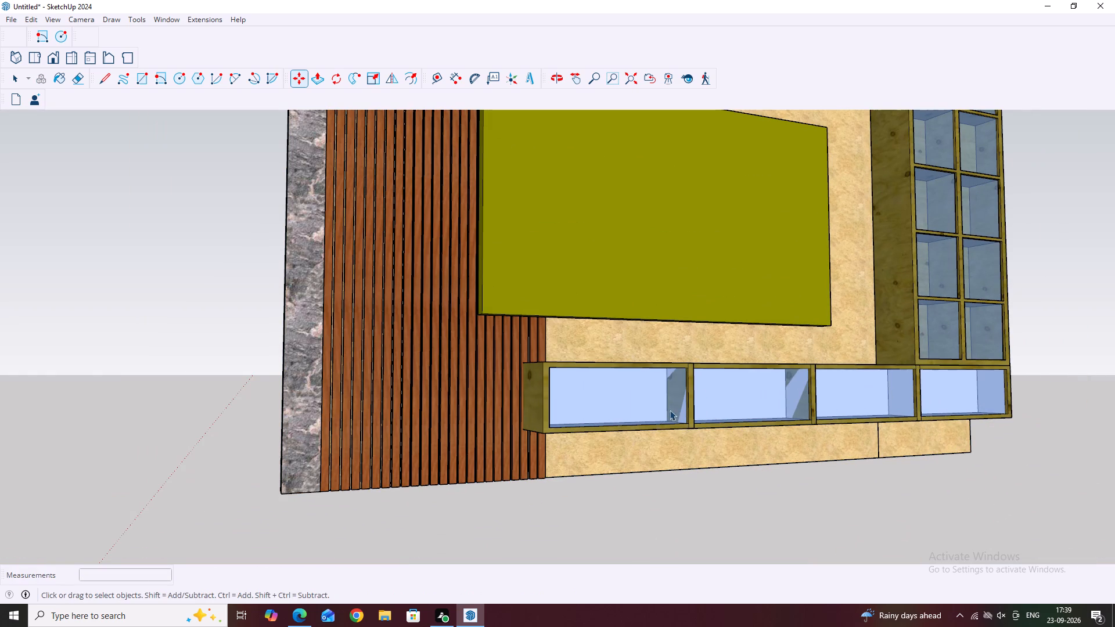
Move the first floating box, beside the slatted panel, down 1/16" to match the second box's lower corner.
click(639, 415)
key(m)
scroll(733, 444, up, 3)
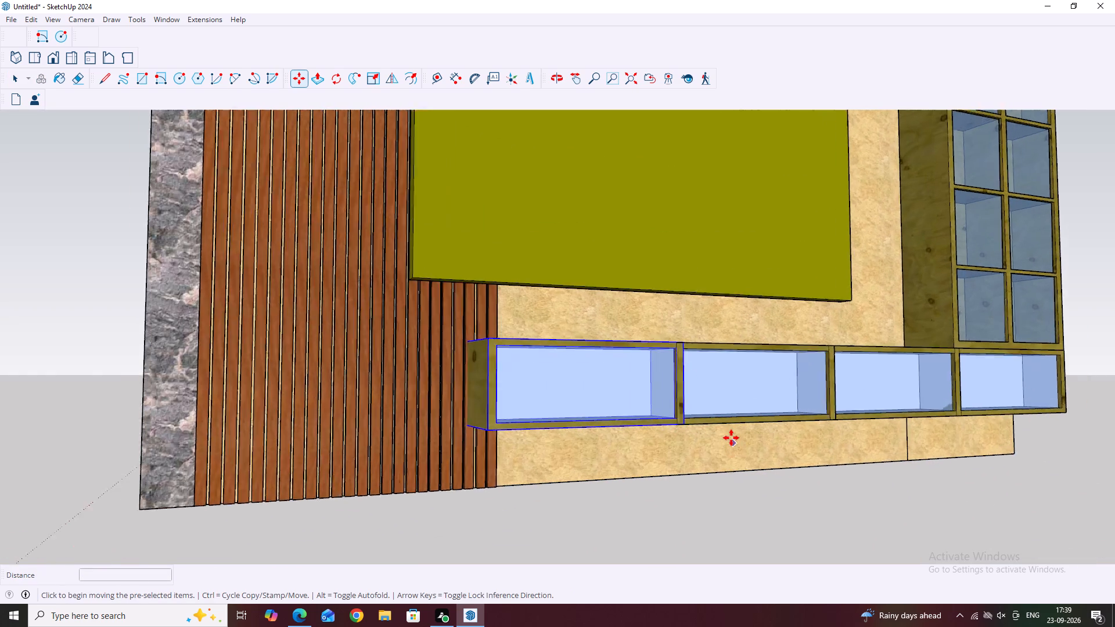
scroll(731, 438, up, 20)
scroll(731, 438, up, 6)
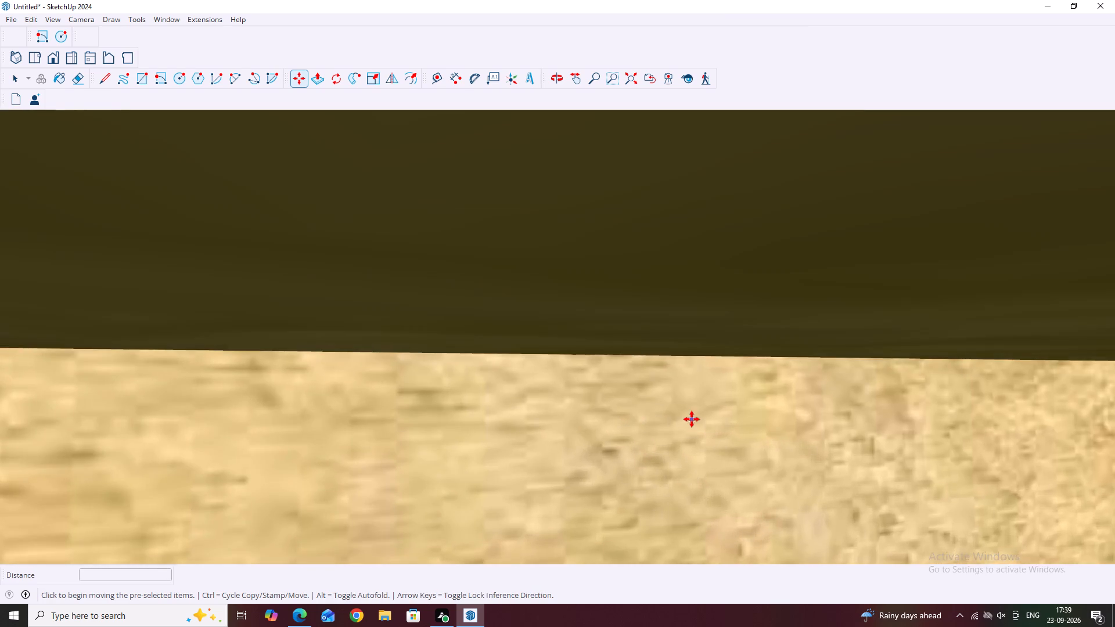
scroll(692, 419, down, 6)
click(728, 400)
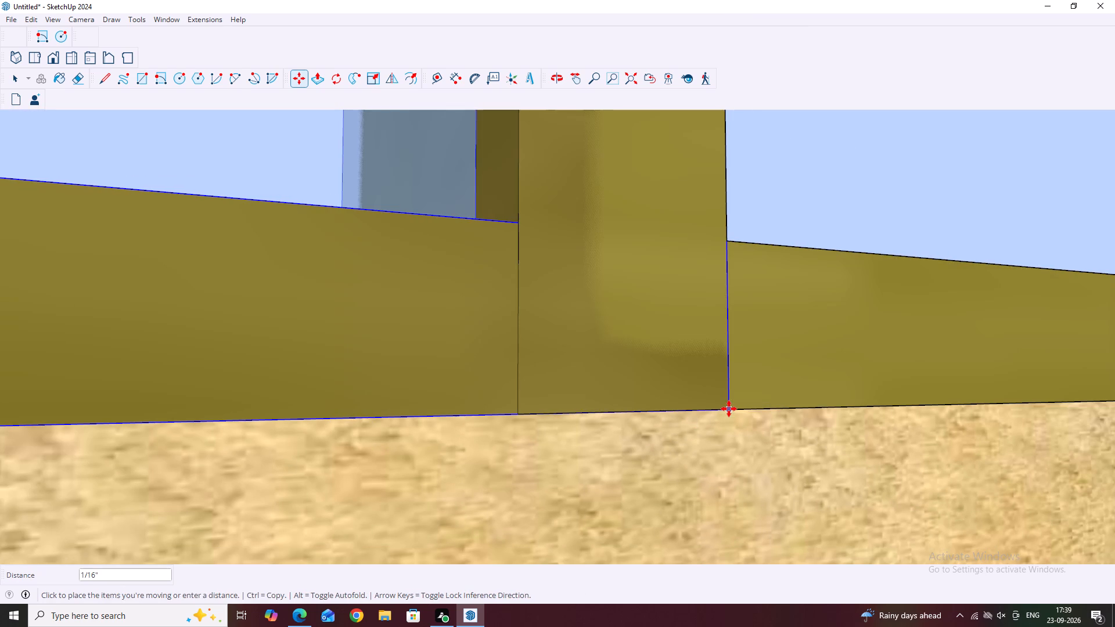
click(729, 409)
scroll(548, 459, down, 6)
key(Escape)
key(space)
scroll(534, 423, down, 5)
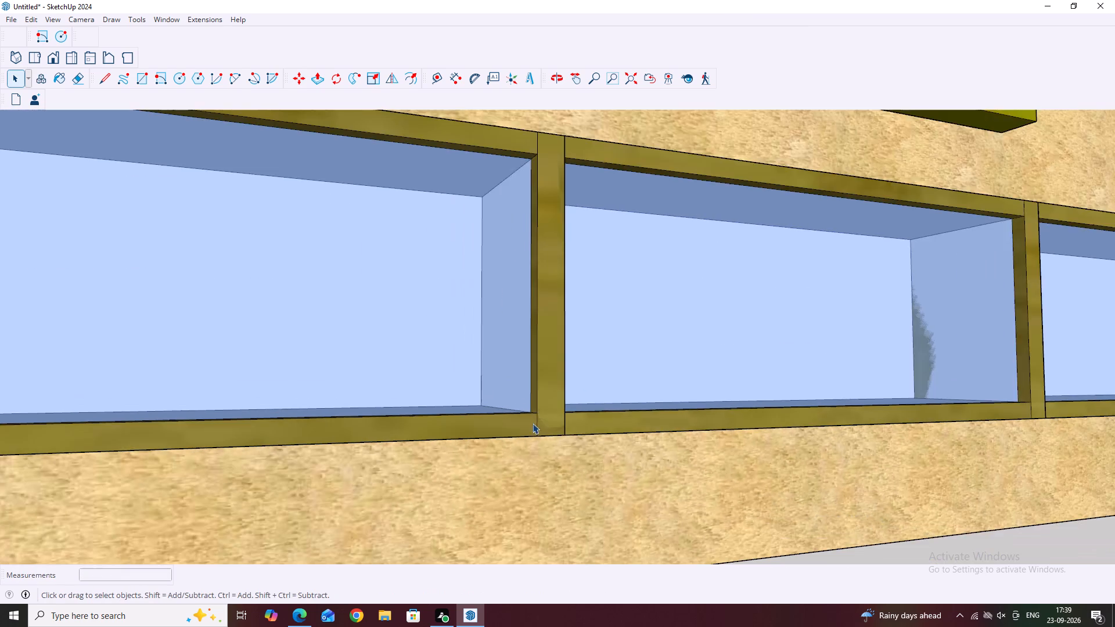
Draw a second vertical line about 1' 1 11/16" long on the wall strip, between the last divider's outer lower rear corner and the wall's bottom edge.
scroll(533, 423, down, 9)
middle_drag(877, 510, 774, 484)
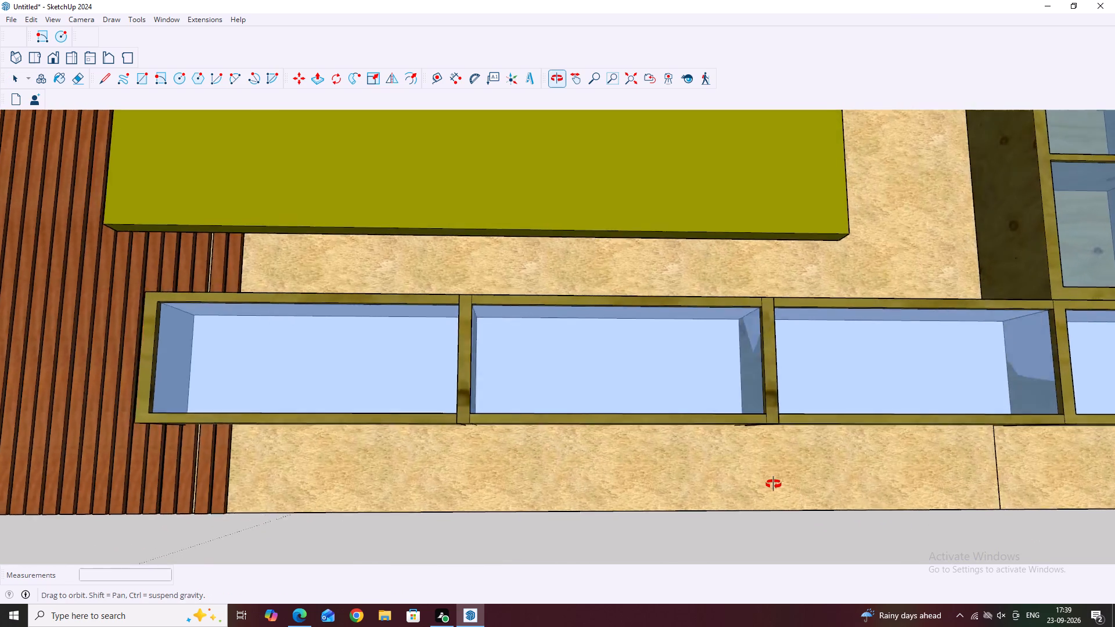
middle_drag(774, 484, 717, 478)
scroll(677, 455, down, 12)
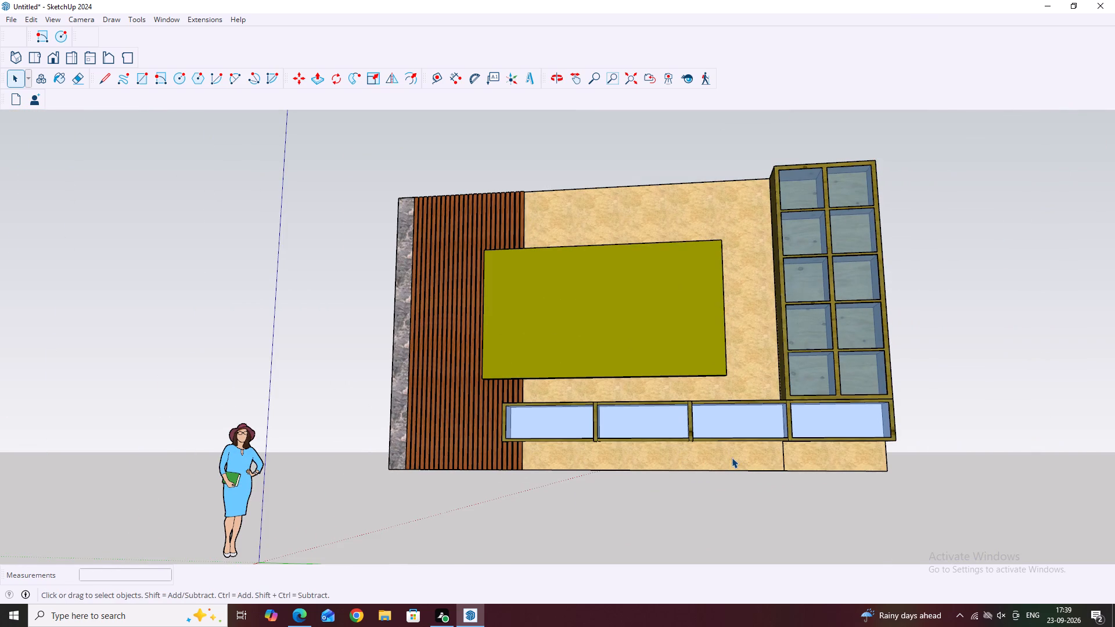
scroll(782, 463, up, 3)
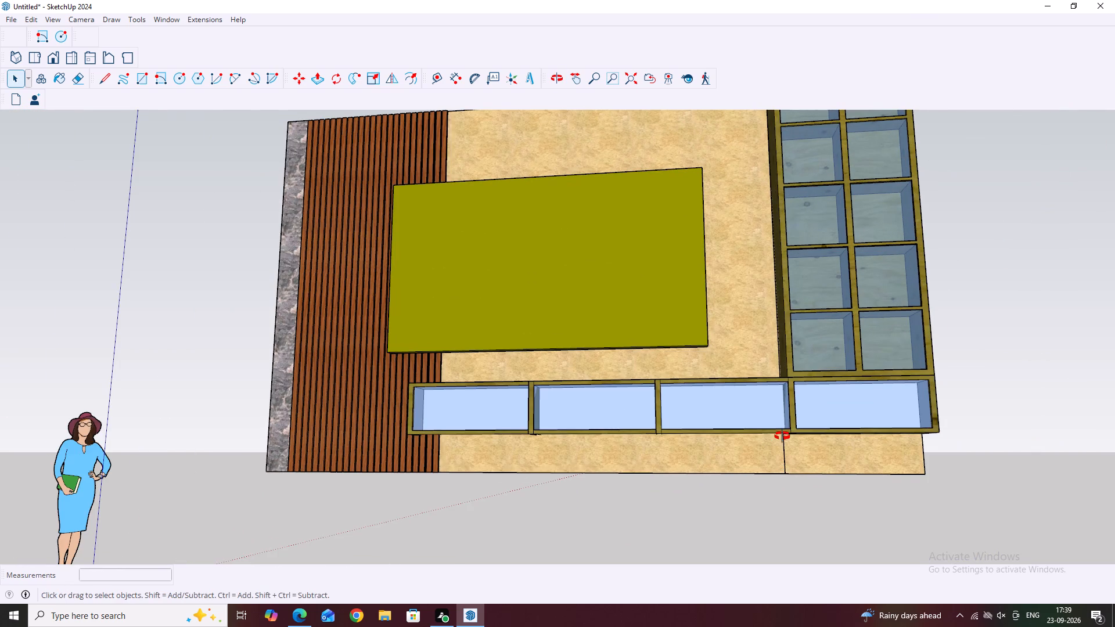
middle_click(782, 436)
key(l)
scroll(799, 439, up, 4)
middle_drag(798, 438, 761, 415)
scroll(797, 432, up, 1)
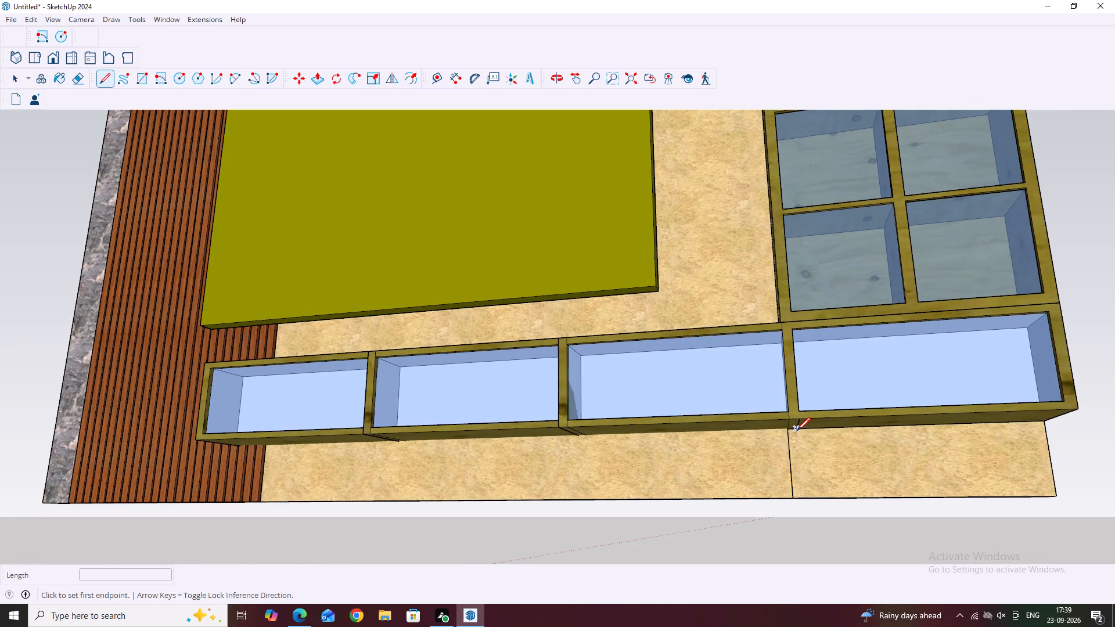
click(799, 430)
click(798, 429)
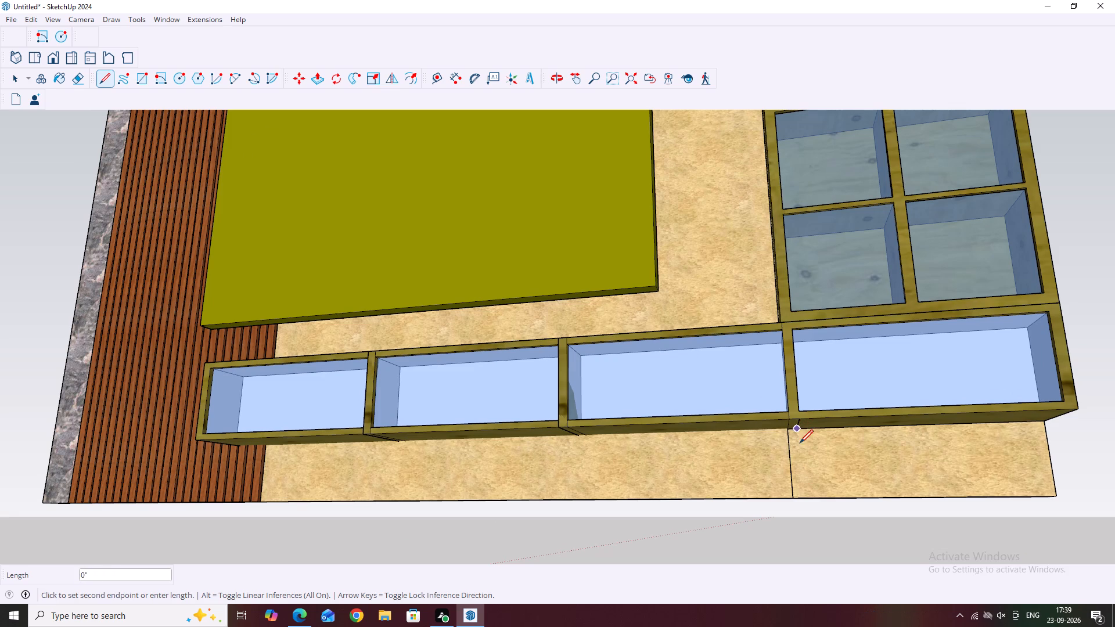
scroll(806, 439, up, 7)
drag(790, 423, 787, 475)
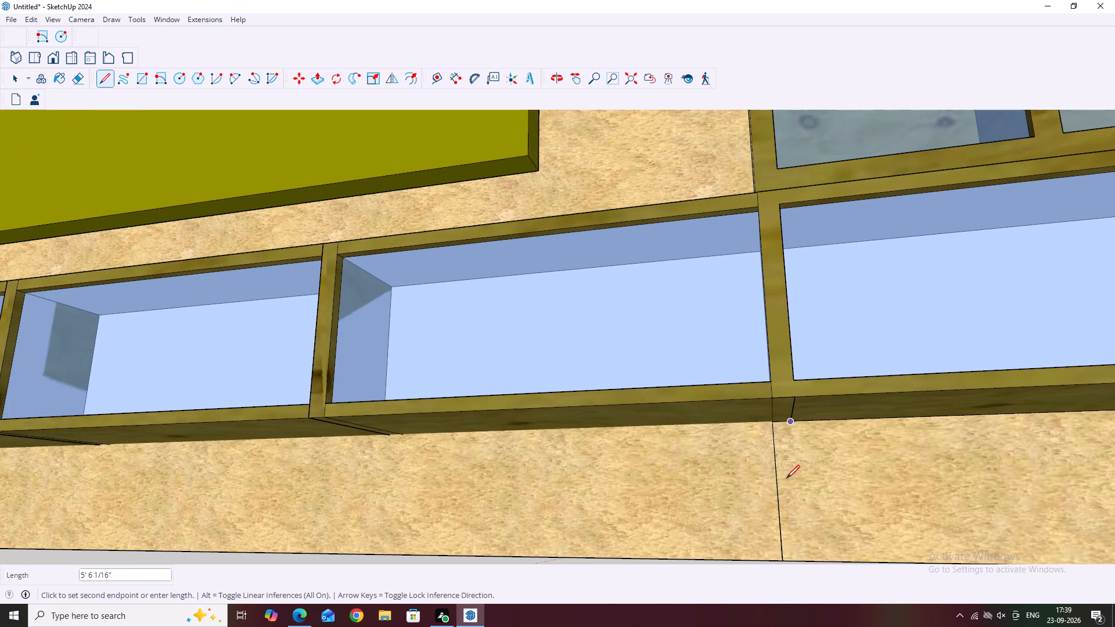
click(799, 560)
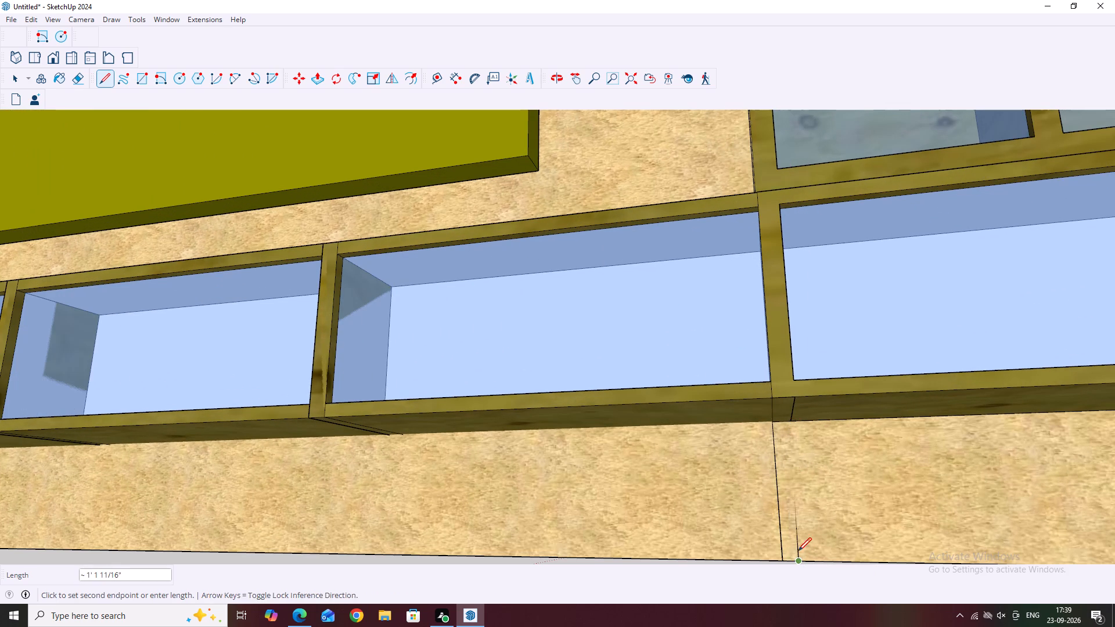
click(792, 420)
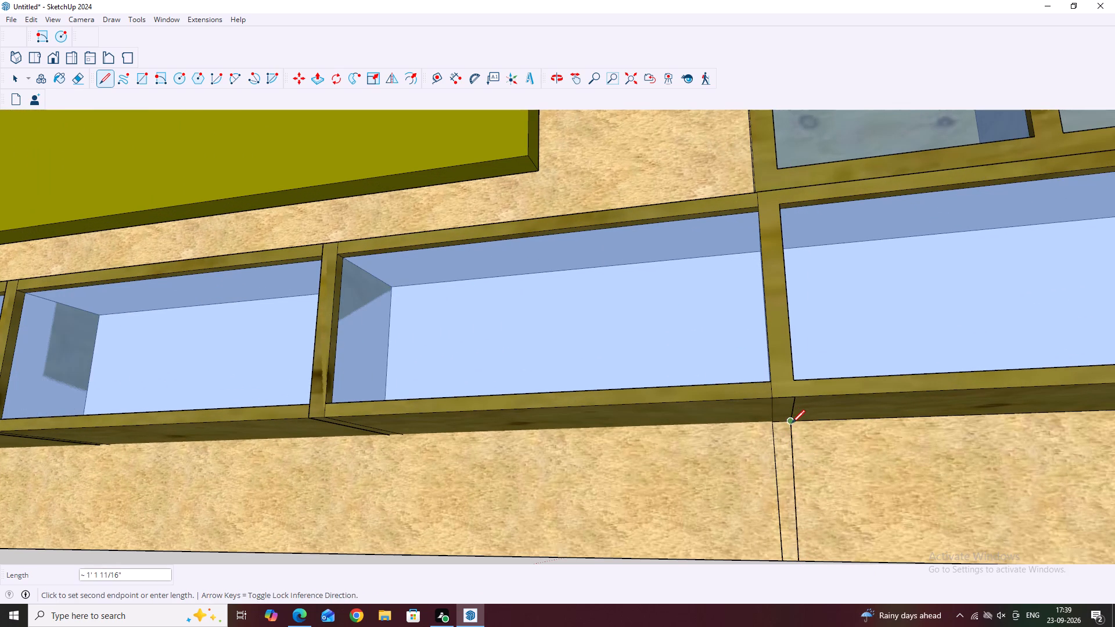
key(space)
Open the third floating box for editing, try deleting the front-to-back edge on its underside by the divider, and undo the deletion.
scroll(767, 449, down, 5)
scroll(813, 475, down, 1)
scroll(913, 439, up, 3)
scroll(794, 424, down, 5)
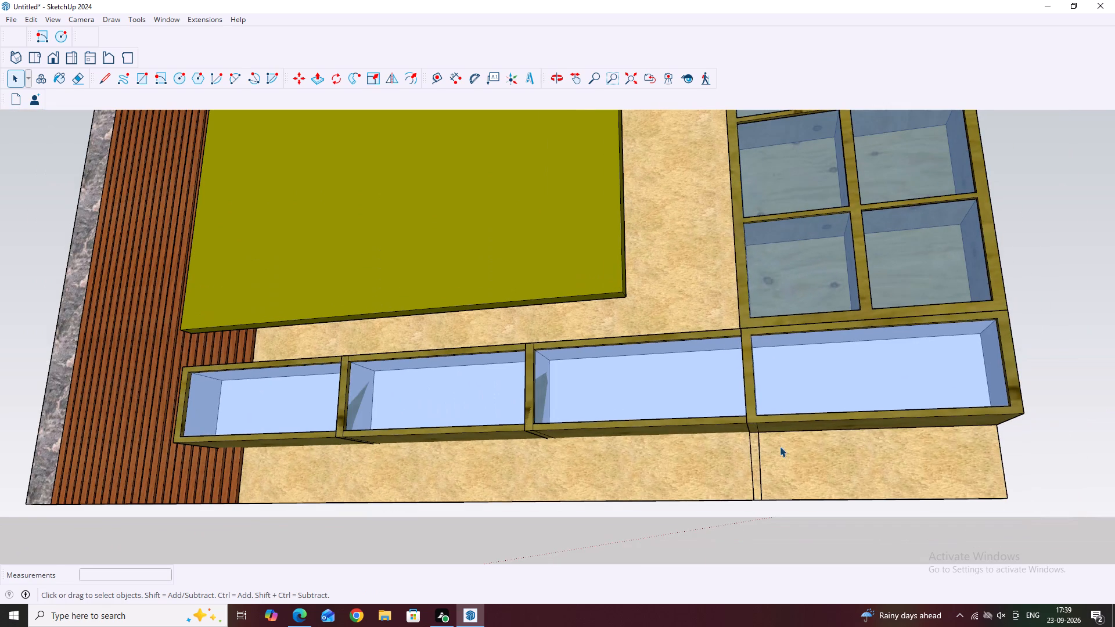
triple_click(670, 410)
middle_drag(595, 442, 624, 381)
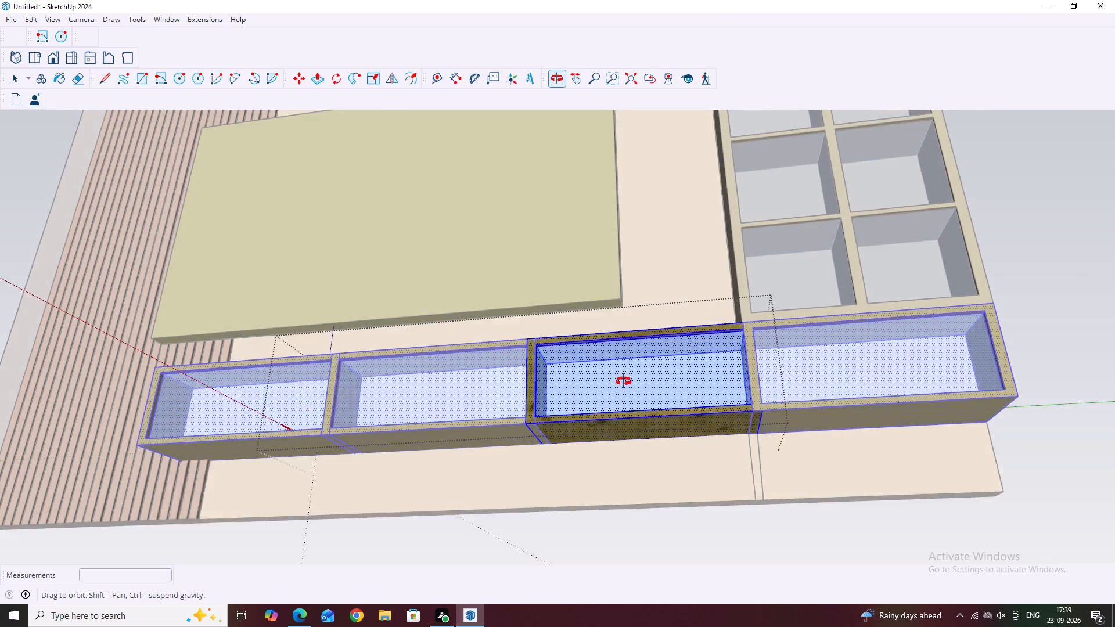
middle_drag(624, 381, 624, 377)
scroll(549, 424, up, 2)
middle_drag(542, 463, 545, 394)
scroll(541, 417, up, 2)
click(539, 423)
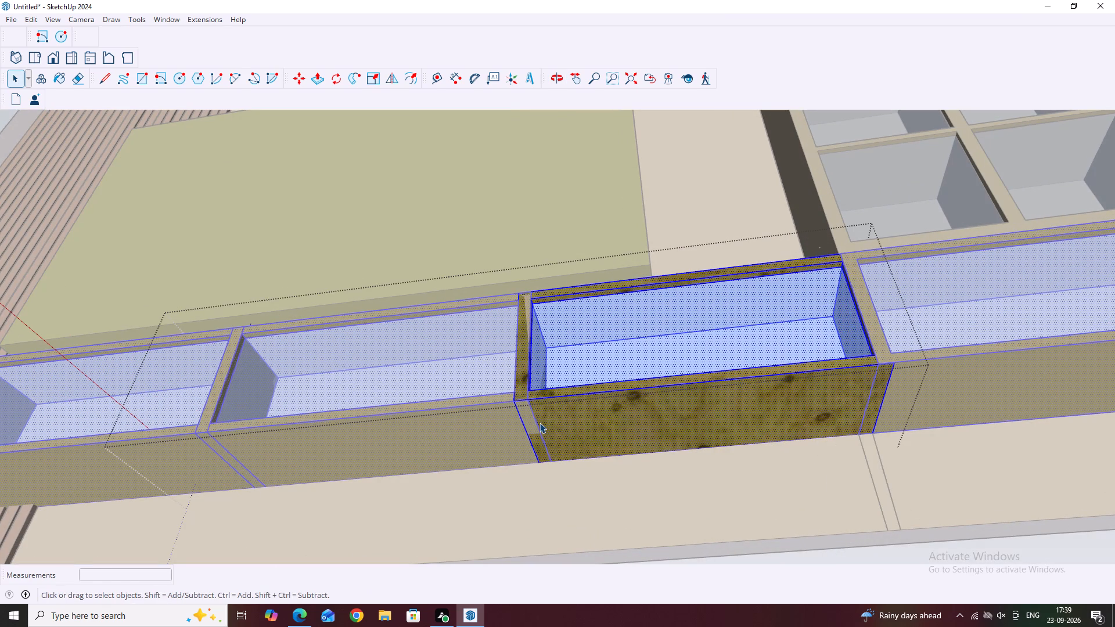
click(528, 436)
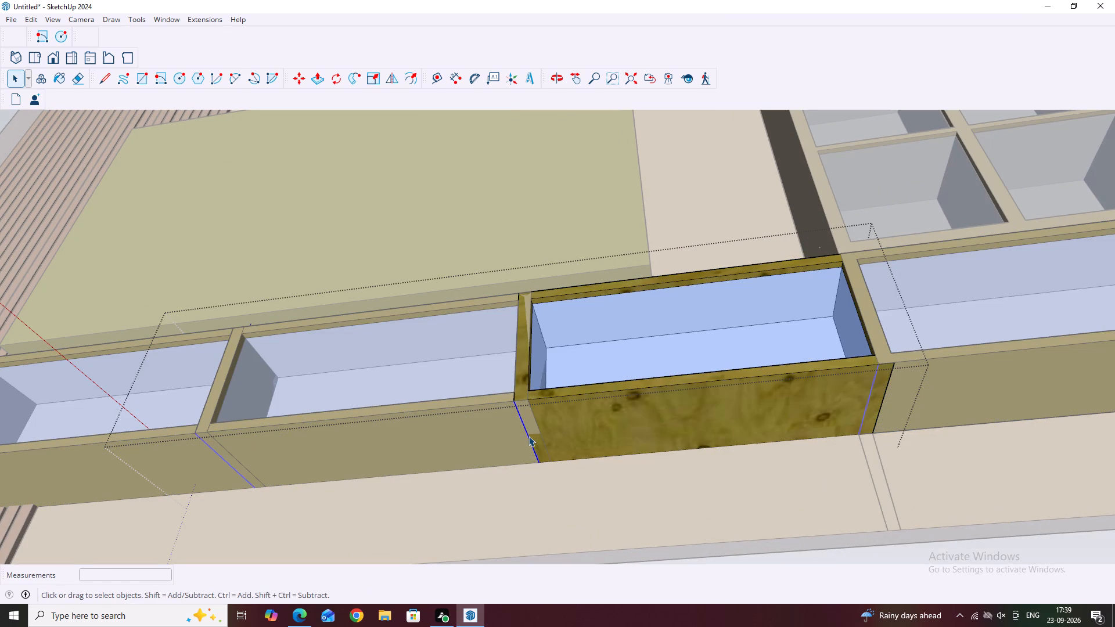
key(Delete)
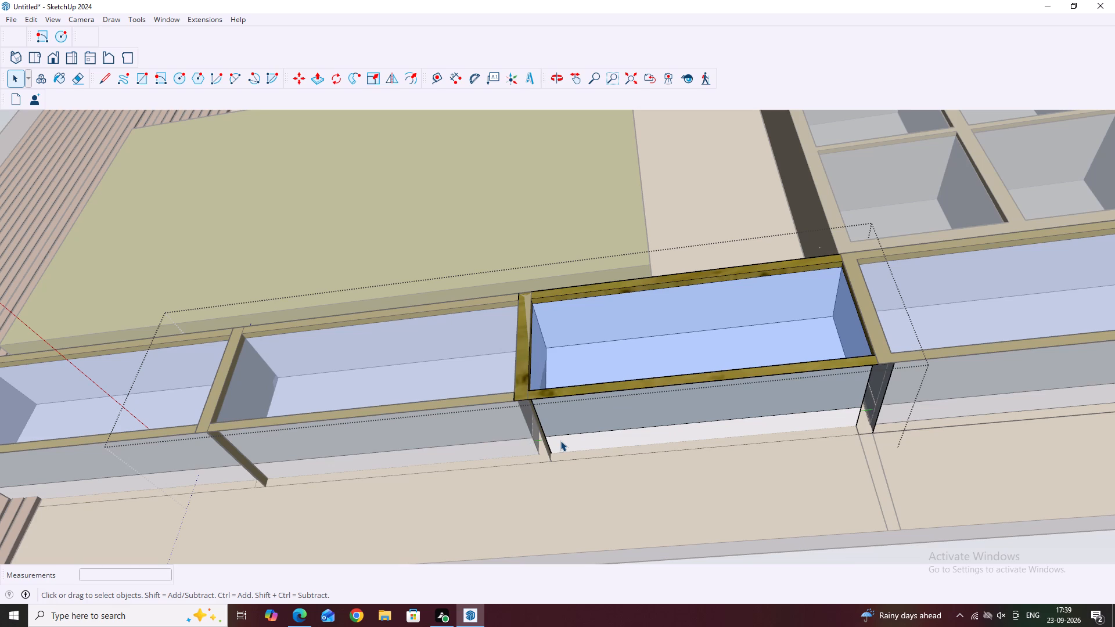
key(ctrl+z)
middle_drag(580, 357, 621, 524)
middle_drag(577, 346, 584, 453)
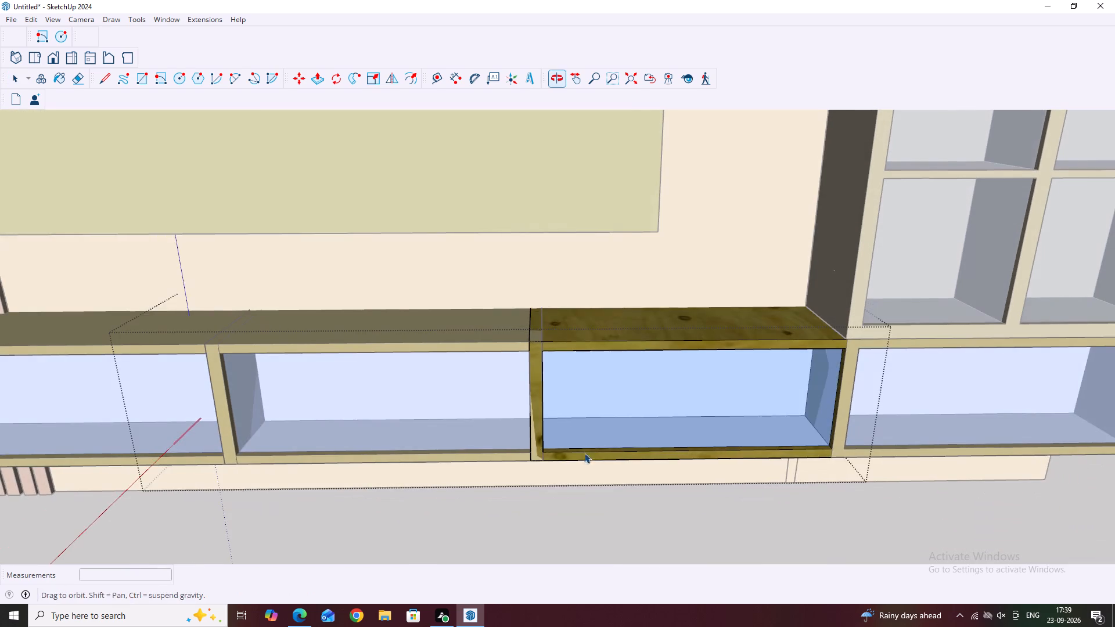
Examine the joints between the floating boxes and the wall strip beneath them from several angles, closing the third box's editing.
middle_drag(584, 453, 592, 469)
middle_drag(535, 349, 545, 436)
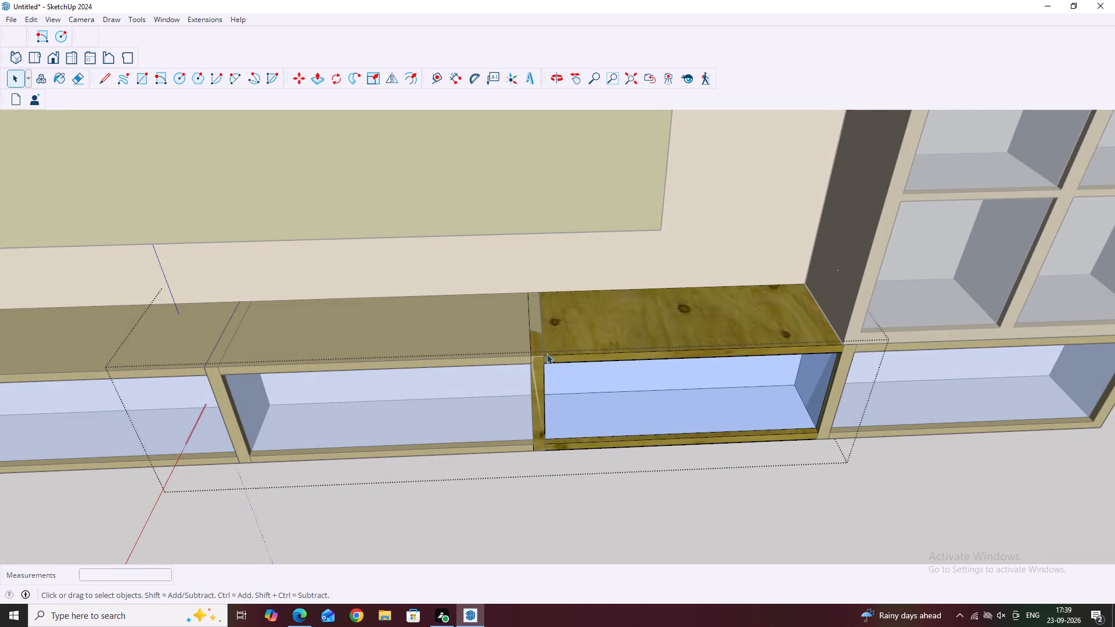
middle_drag(539, 387, 581, 367)
middle_drag(253, 405, 236, 347)
scroll(216, 358, up, 2)
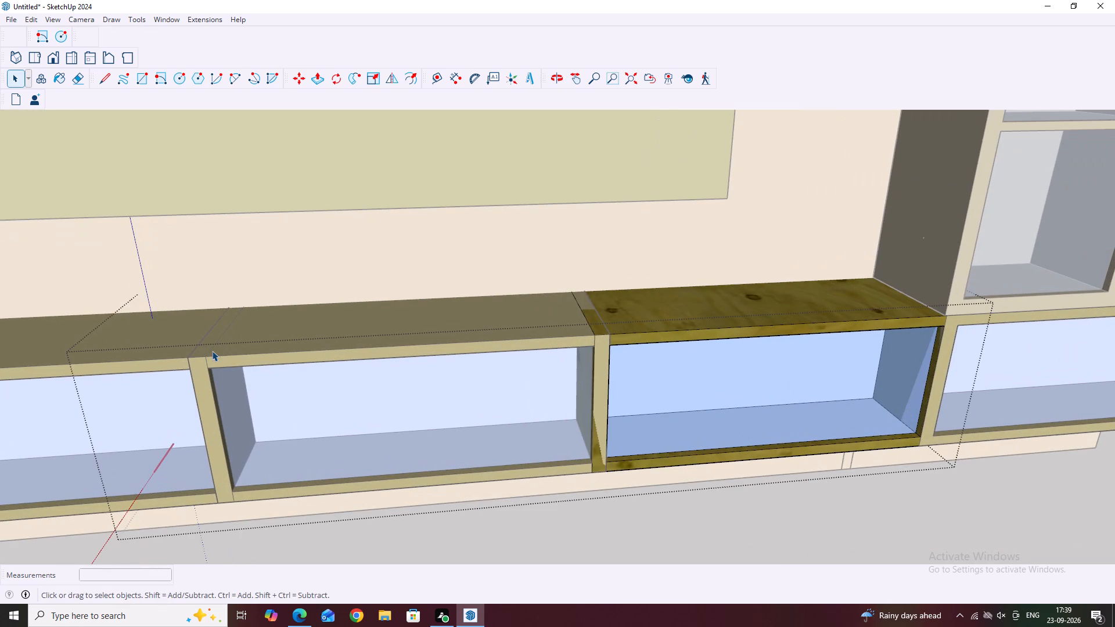
click(212, 351)
click(211, 350)
middle_drag(546, 430, 425, 324)
scroll(613, 379, down, 5)
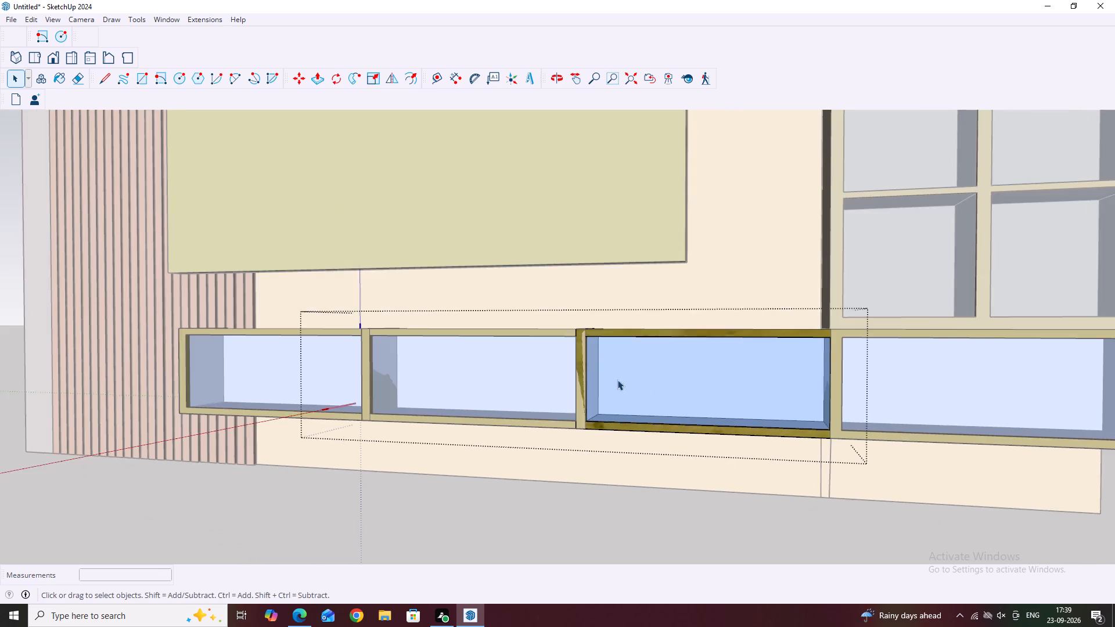
middle_drag(627, 387, 750, 466)
key(Escape)
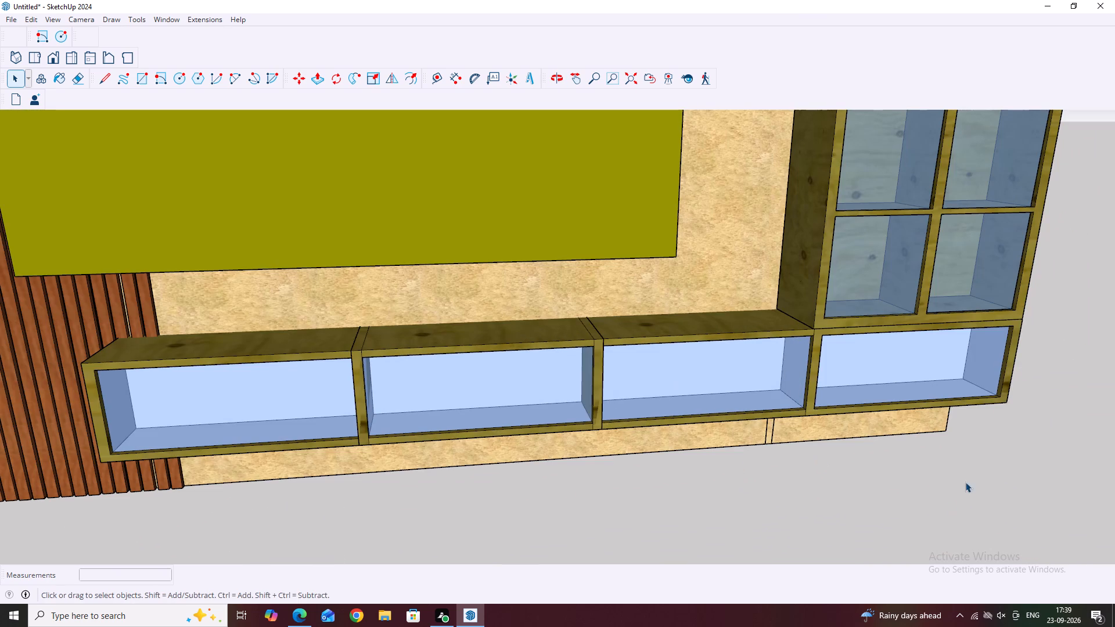
middle_drag(898, 440, 815, 386)
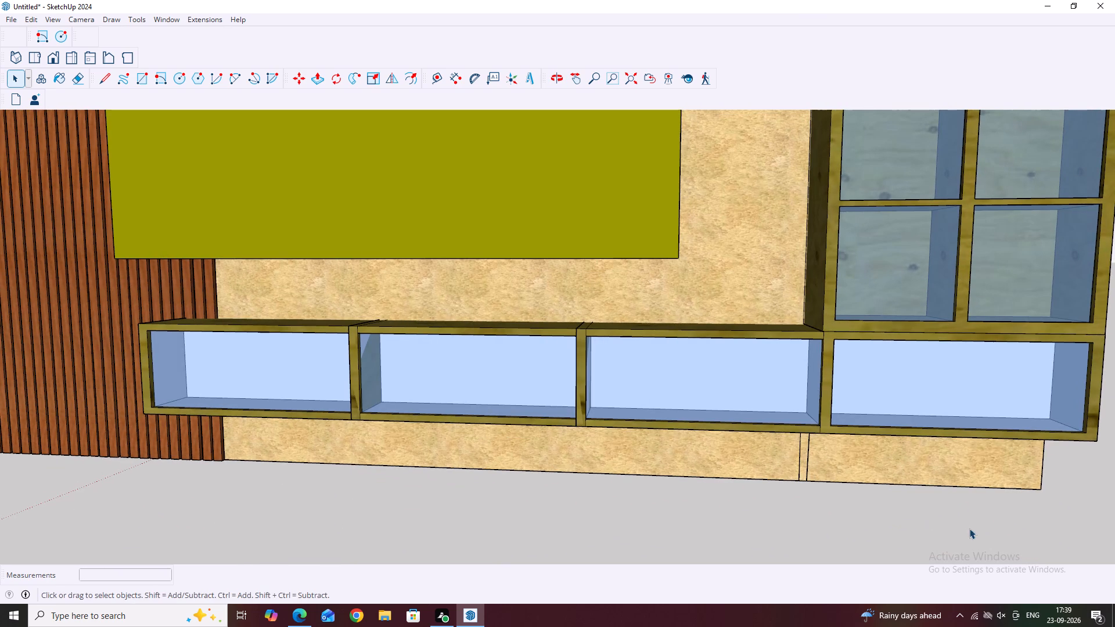
scroll(940, 512, up, 3)
scroll(803, 461, up, 2)
middle_click(803, 461)
scroll(774, 452, down, 10)
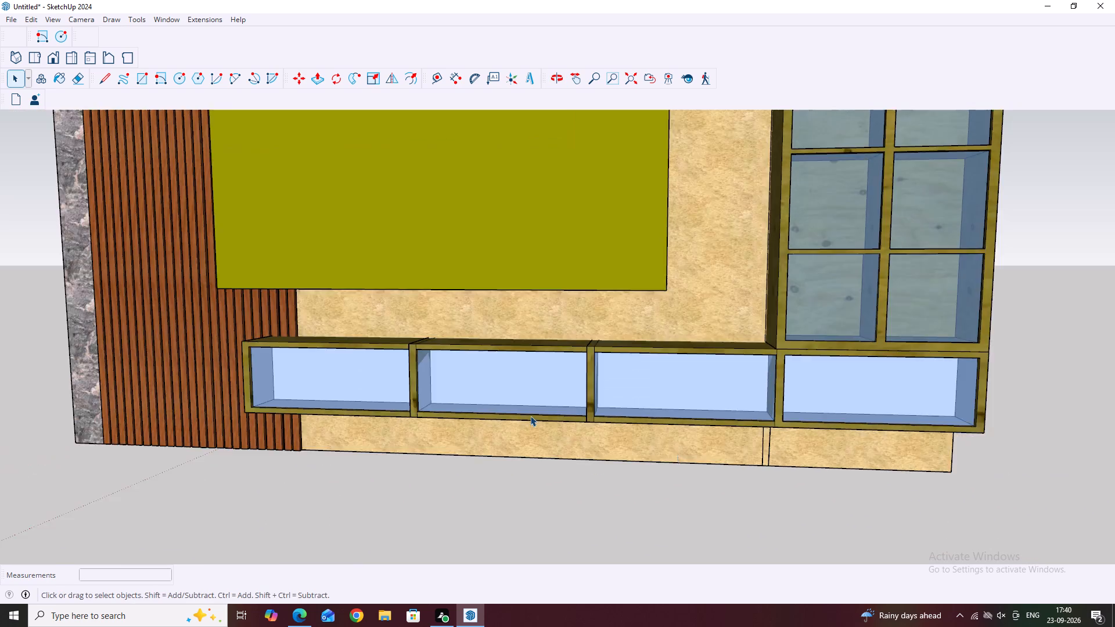
scroll(530, 416, down, 3)
middle_drag(614, 441, 775, 499)
scroll(553, 417, down, 3)
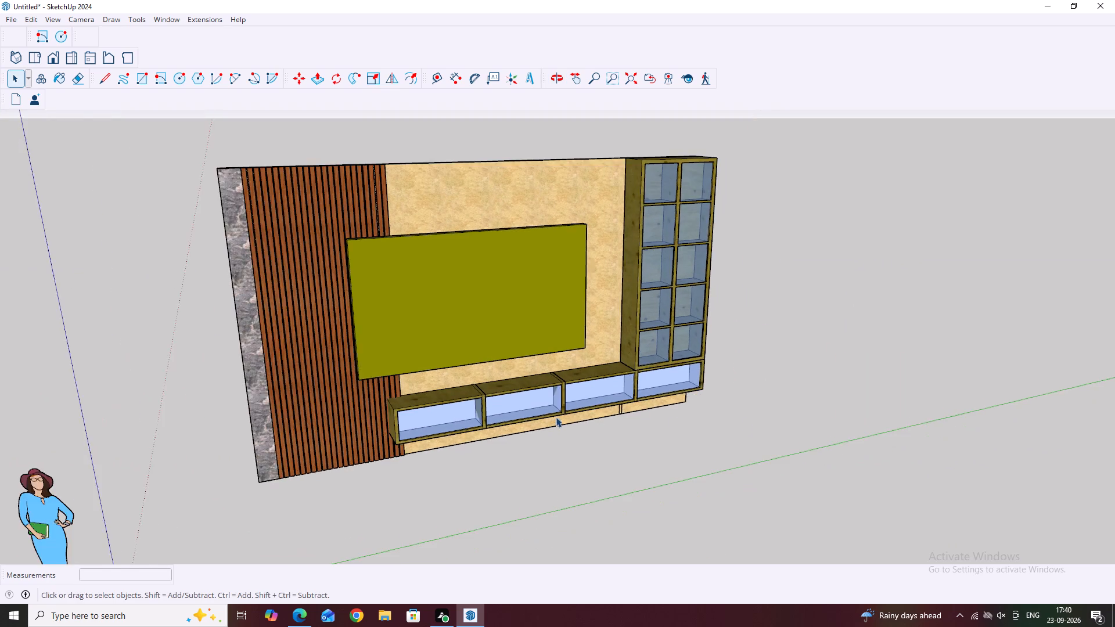
Dimension the gap between the last two slats and the neighbouring slat at the slatted panel's top edge, on the TV side.
middle_drag(672, 416, 604, 415)
scroll(399, 237, up, 7)
middle_drag(403, 170, 386, 237)
scroll(377, 193, up, 15)
middle_drag(329, 170, 394, 176)
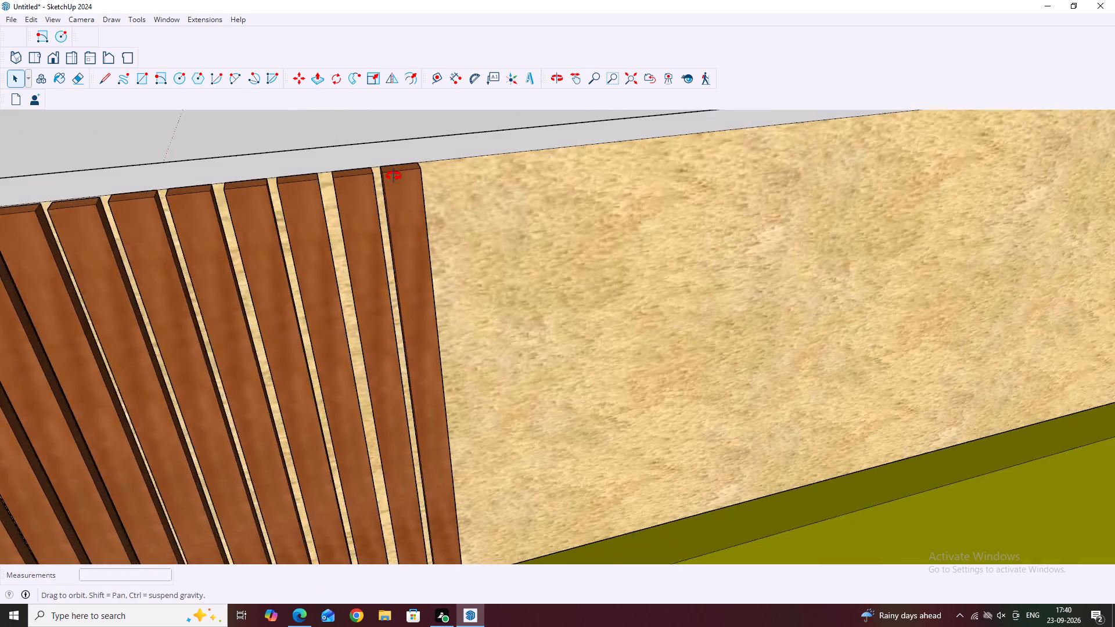
middle_drag(394, 176, 305, 203)
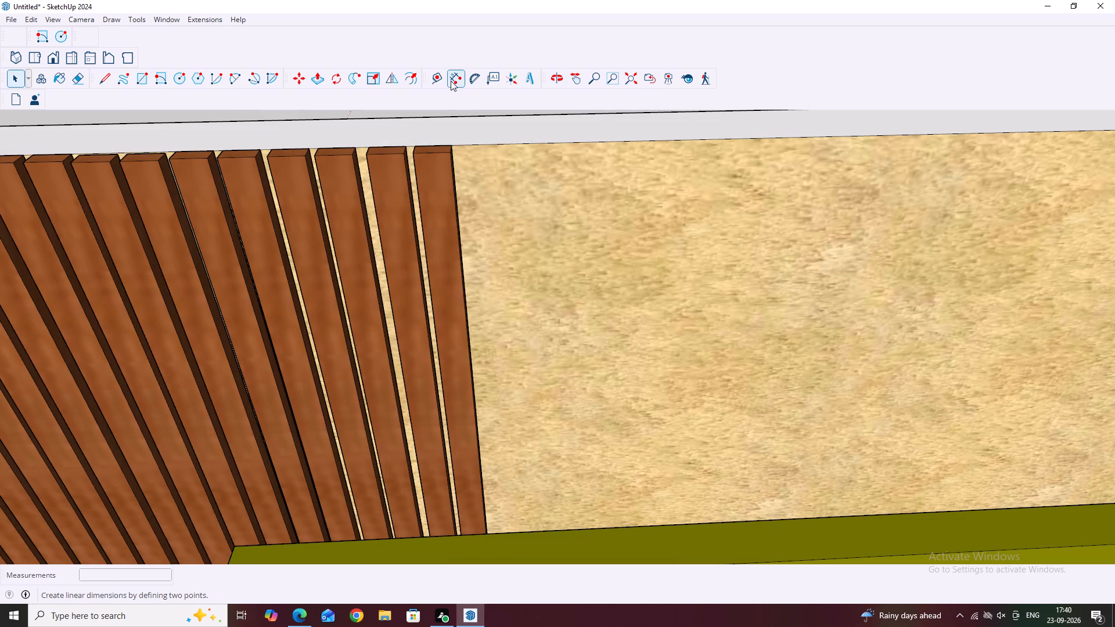
click(451, 81)
scroll(364, 154, up, 8)
click(350, 145)
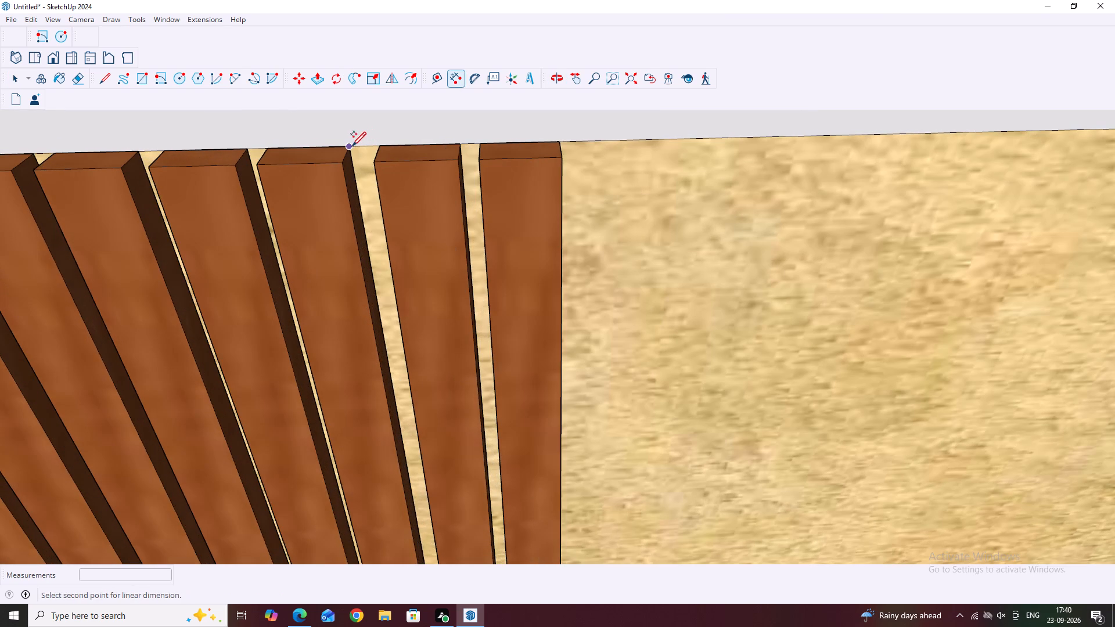
click(379, 145)
scroll(378, 145, up, 2)
click(380, 138)
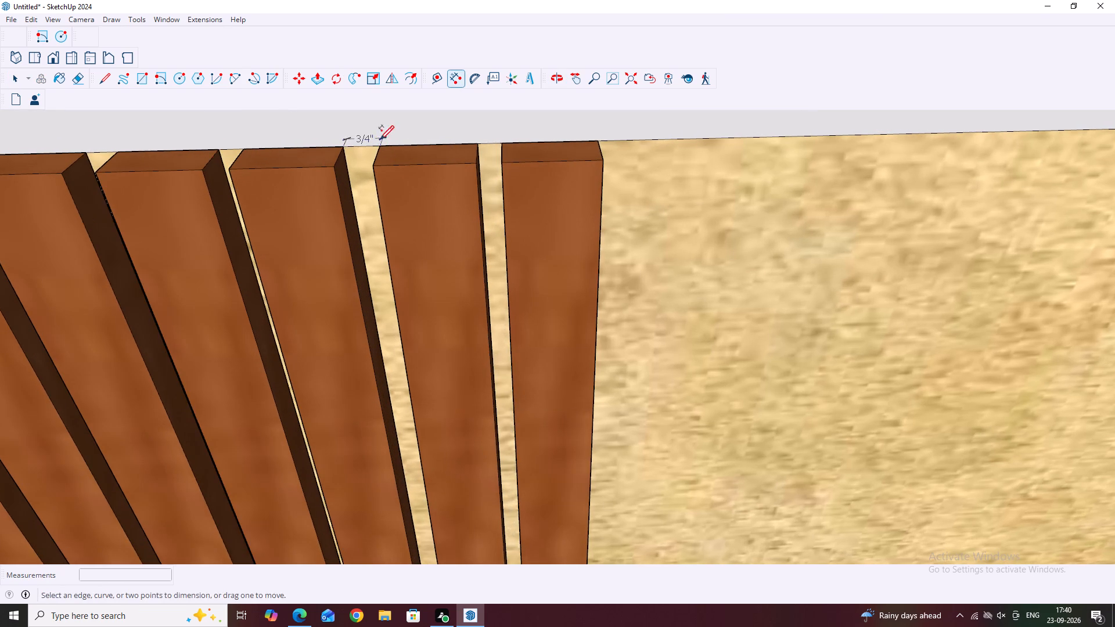
Move the last two slats together 1/4" toward the rest of the slatted panel.
middle_drag(391, 167, 429, 176)
key(Escape)
key(space)
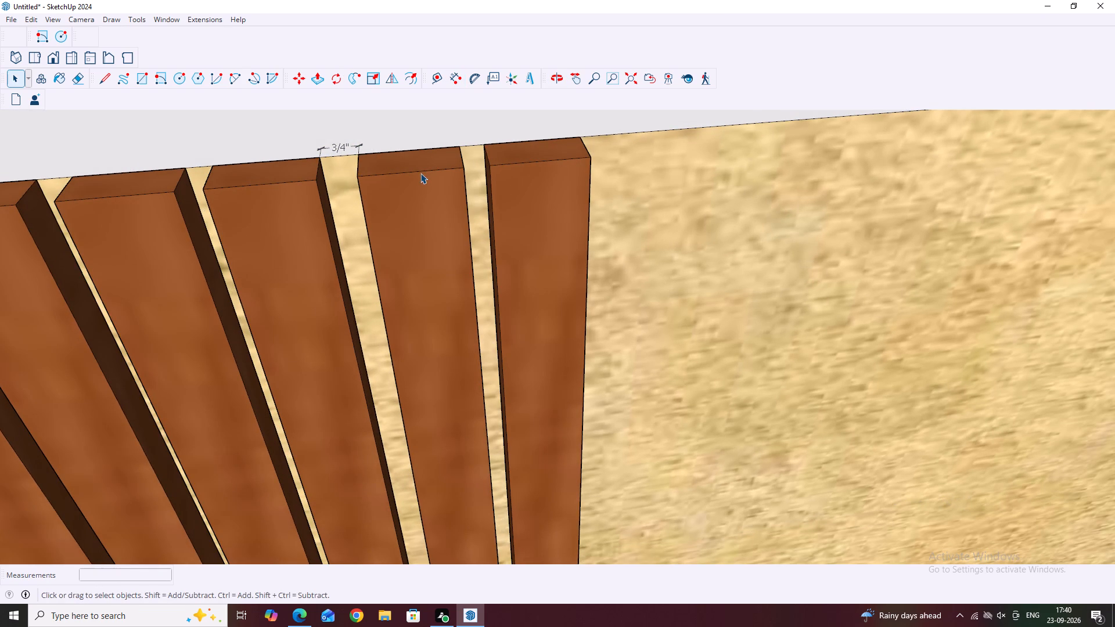
click(419, 175)
key(m)
scroll(377, 156, up, 5)
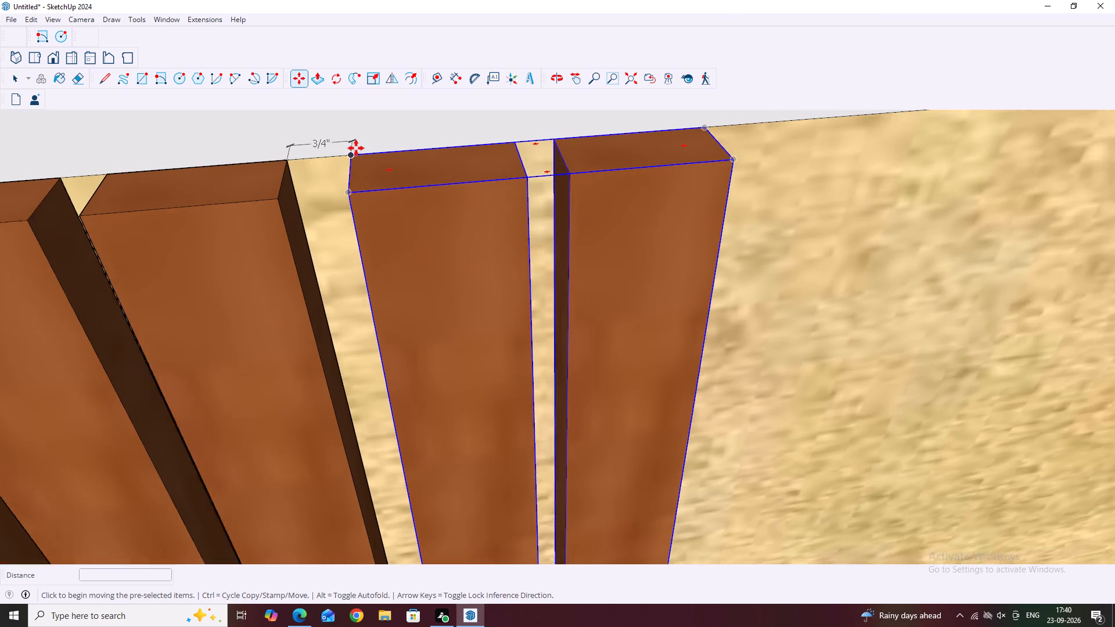
scroll(356, 148, up, 1)
click(351, 155)
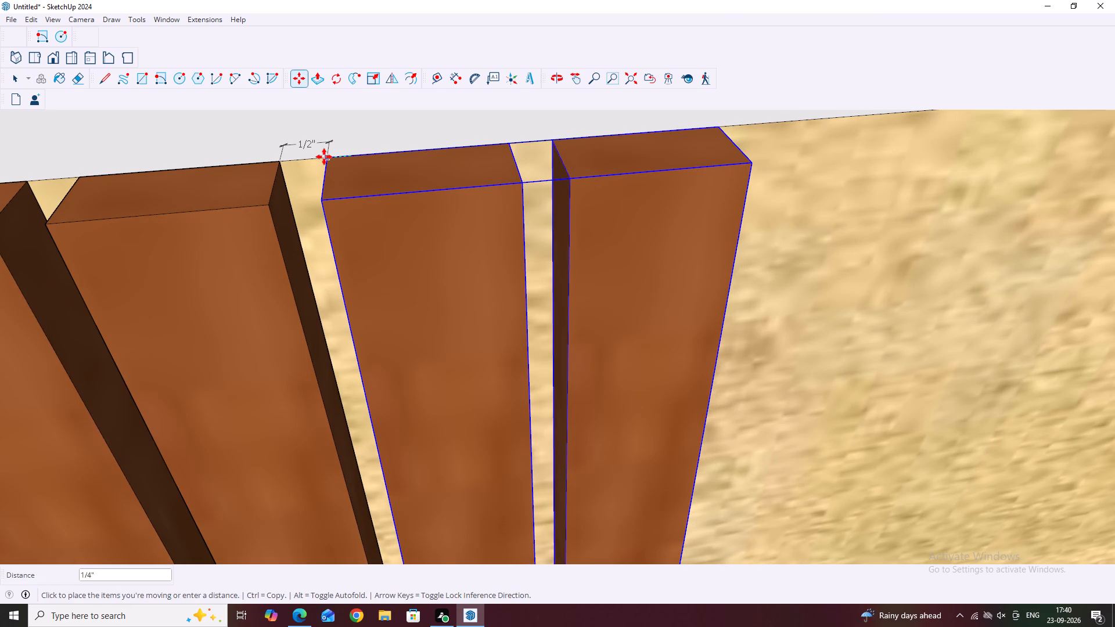
click(324, 157)
key(Escape)
key(space)
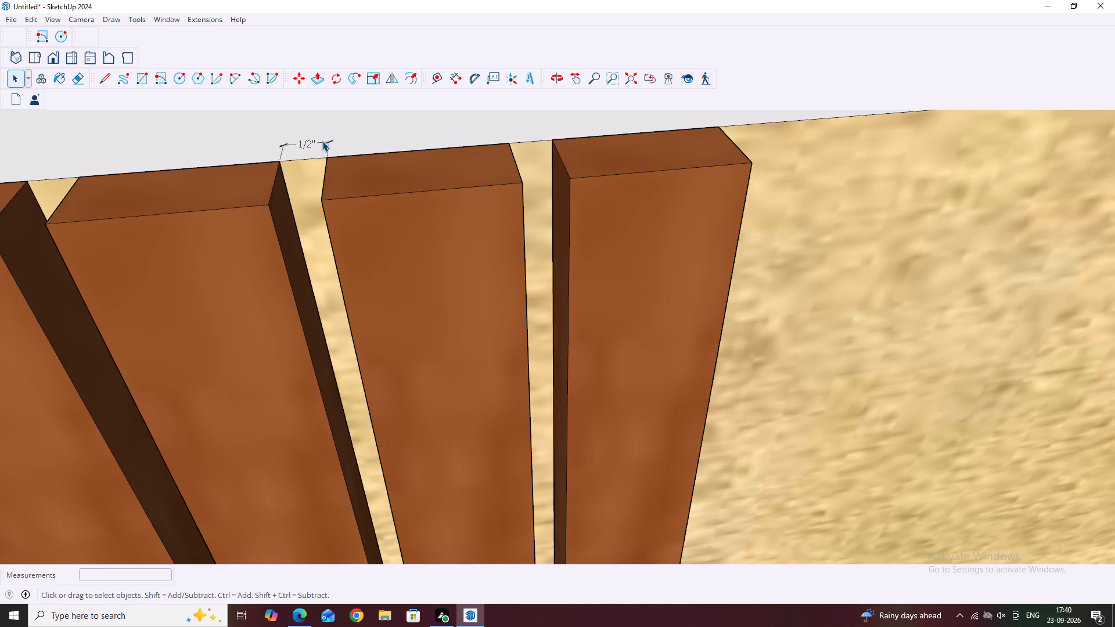
Delete the gap dimension above the slats.
click(322, 141)
key(Delete)
Open the olive TV panel in front of the wall for editing.
scroll(330, 145, down, 20)
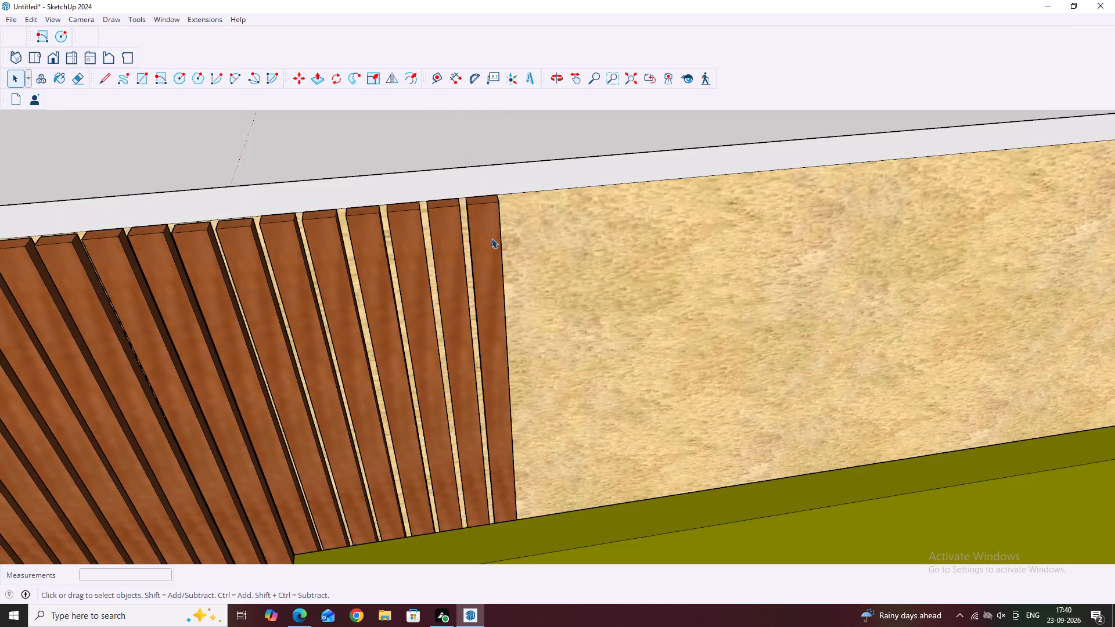
scroll(491, 238, down, 7)
middle_drag(660, 343, 599, 234)
scroll(599, 234, down, 14)
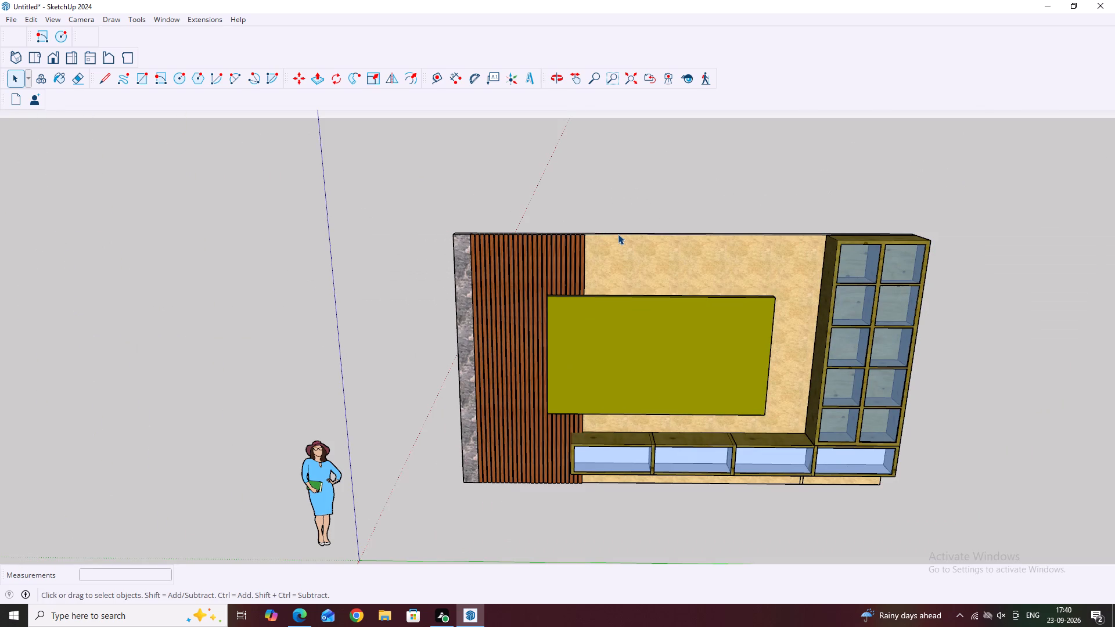
middle_drag(760, 322, 748, 278)
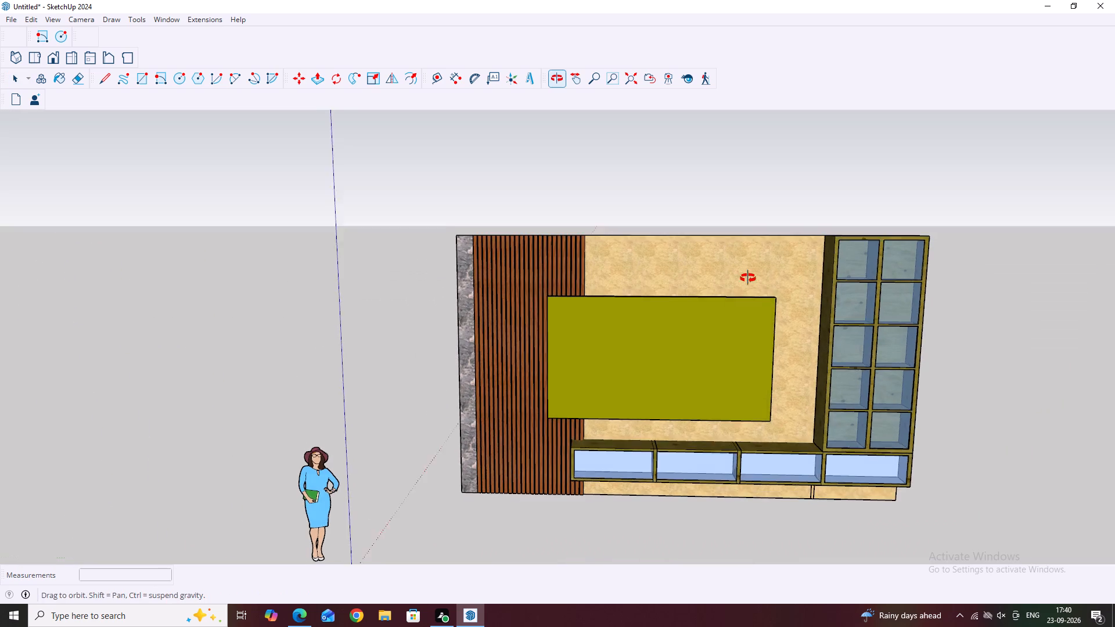
middle_drag(748, 278, 740, 253)
click(743, 266)
scroll(763, 272, down, 5)
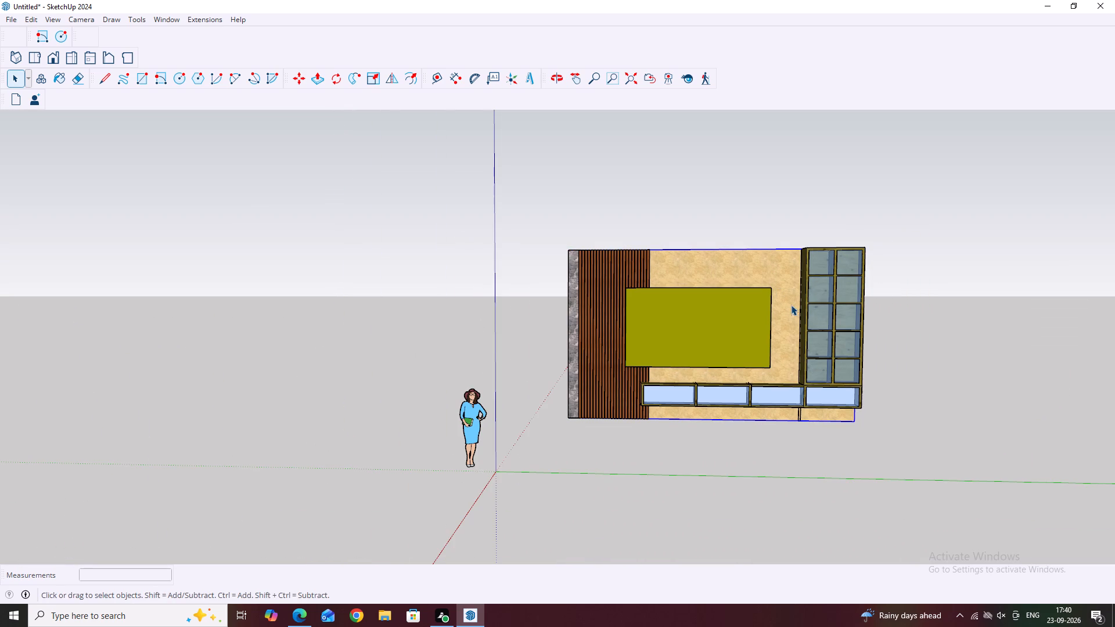
key(Escape)
click(939, 367)
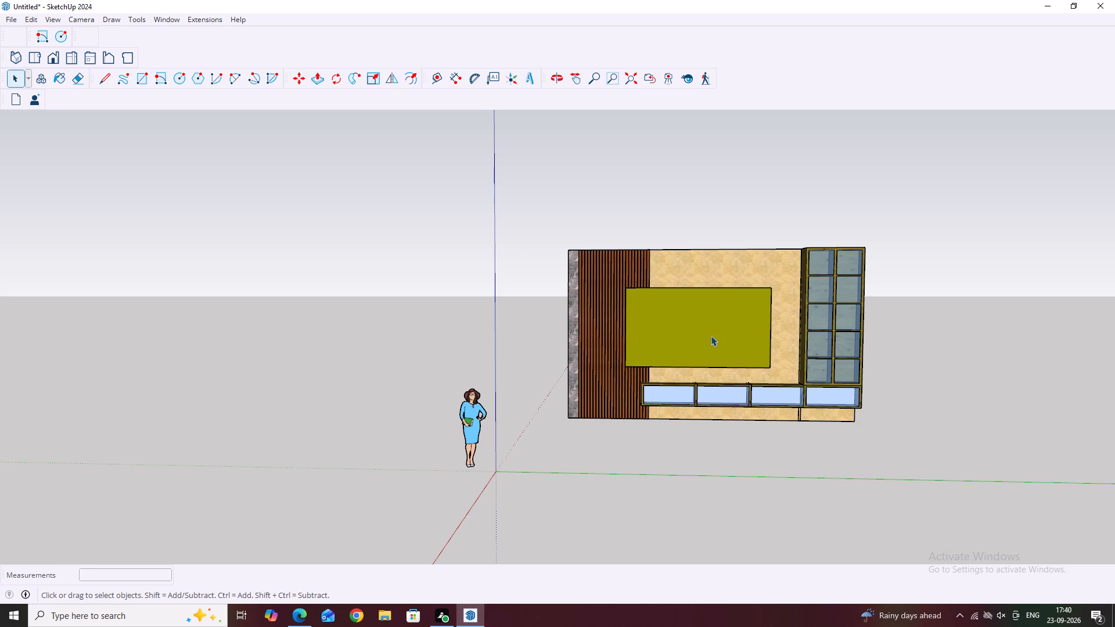
click(710, 336)
key(Escape)
double_click(699, 320)
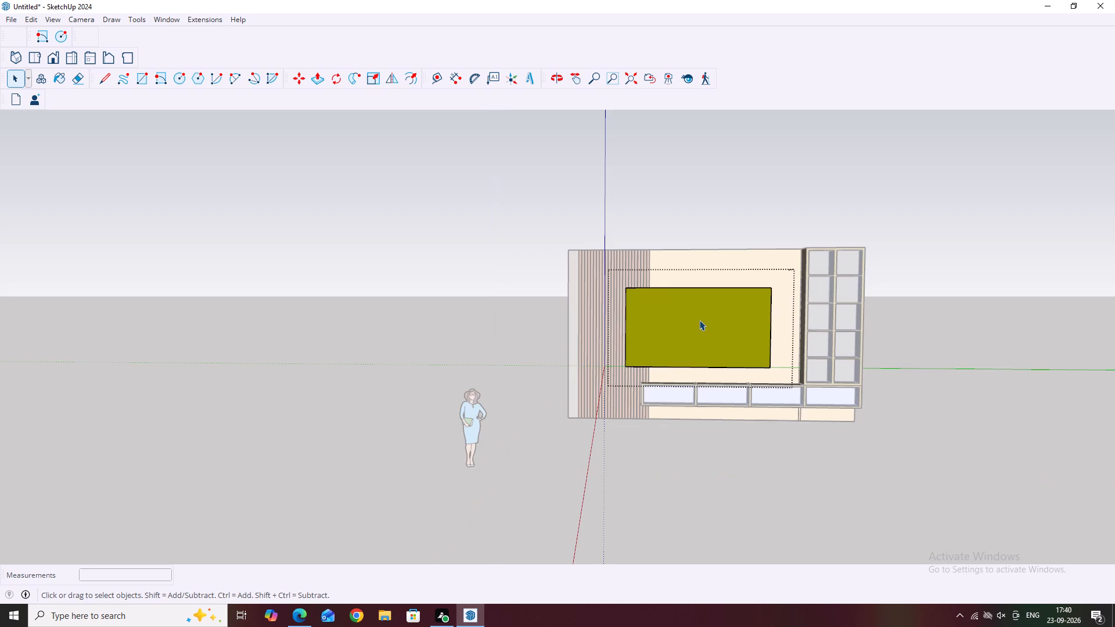
middle_drag(699, 344, 747, 327)
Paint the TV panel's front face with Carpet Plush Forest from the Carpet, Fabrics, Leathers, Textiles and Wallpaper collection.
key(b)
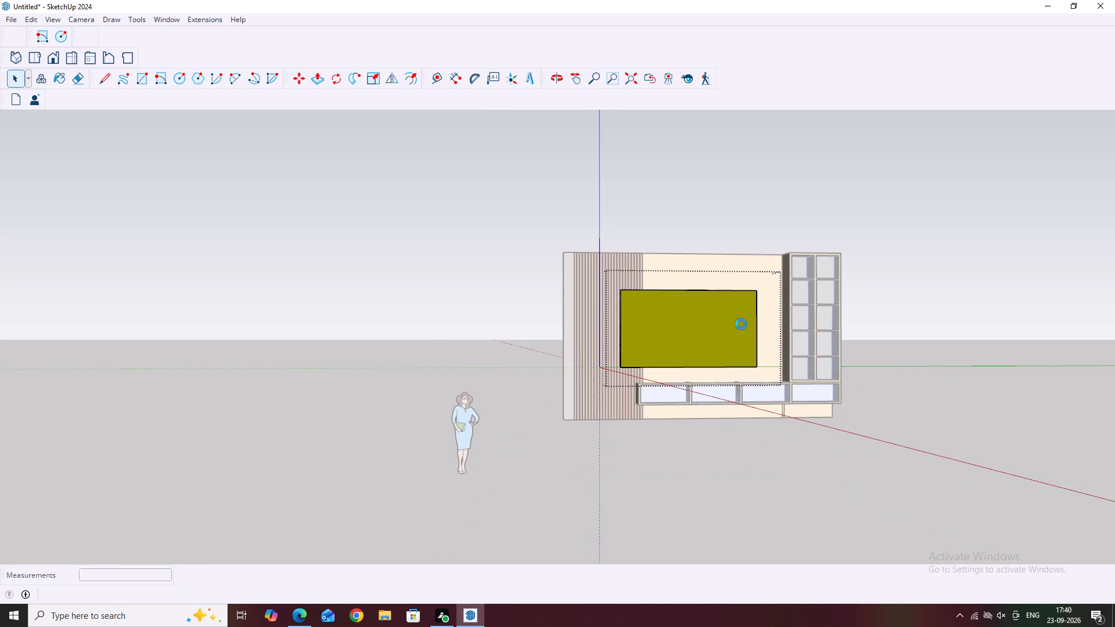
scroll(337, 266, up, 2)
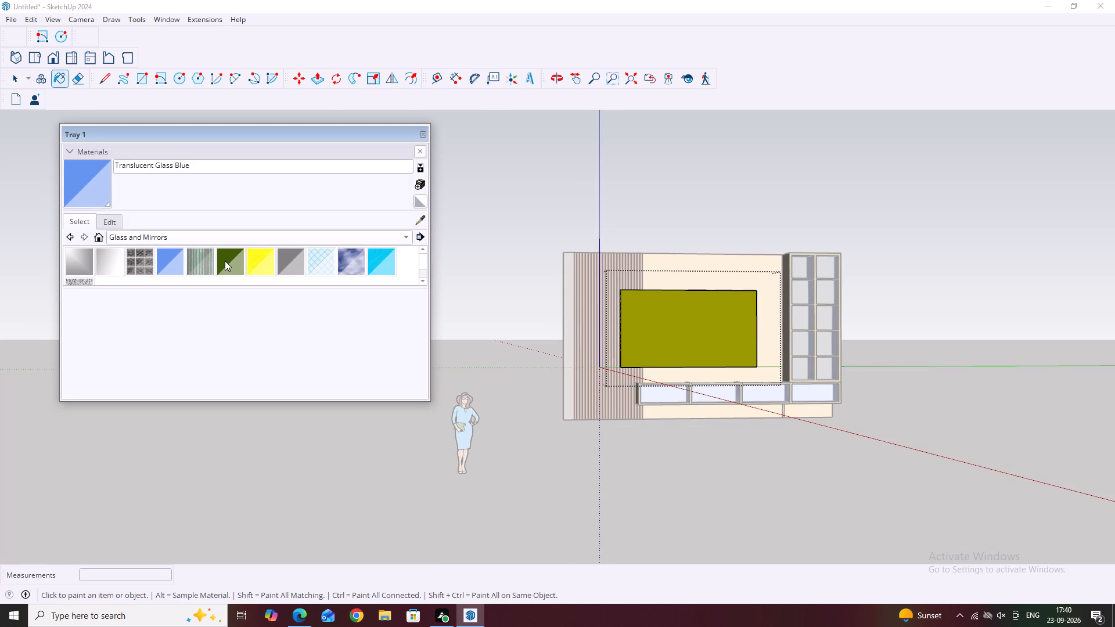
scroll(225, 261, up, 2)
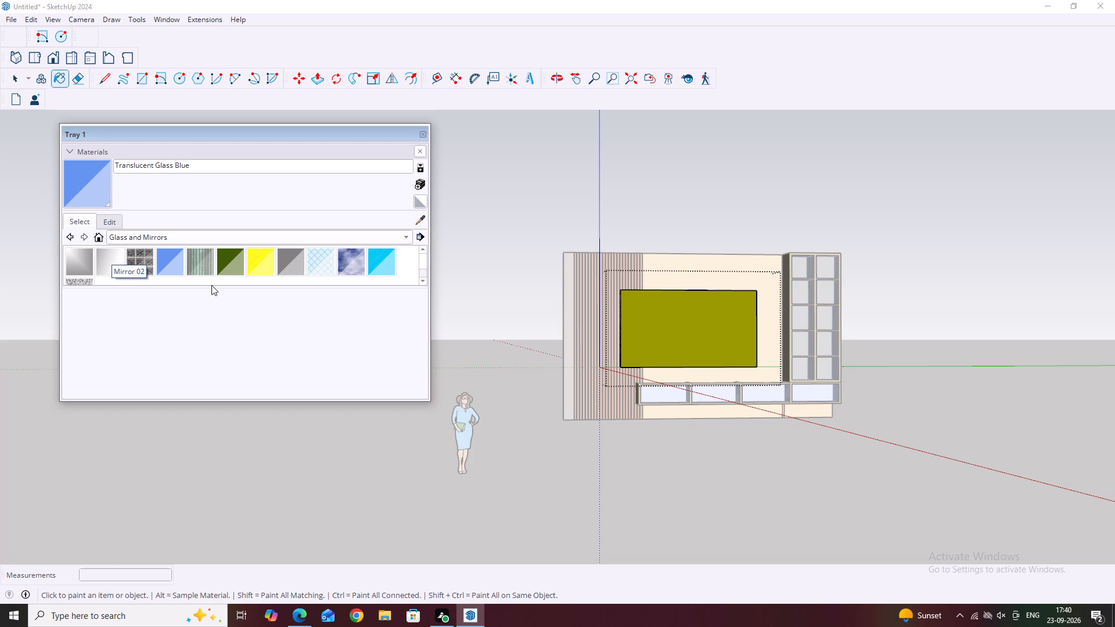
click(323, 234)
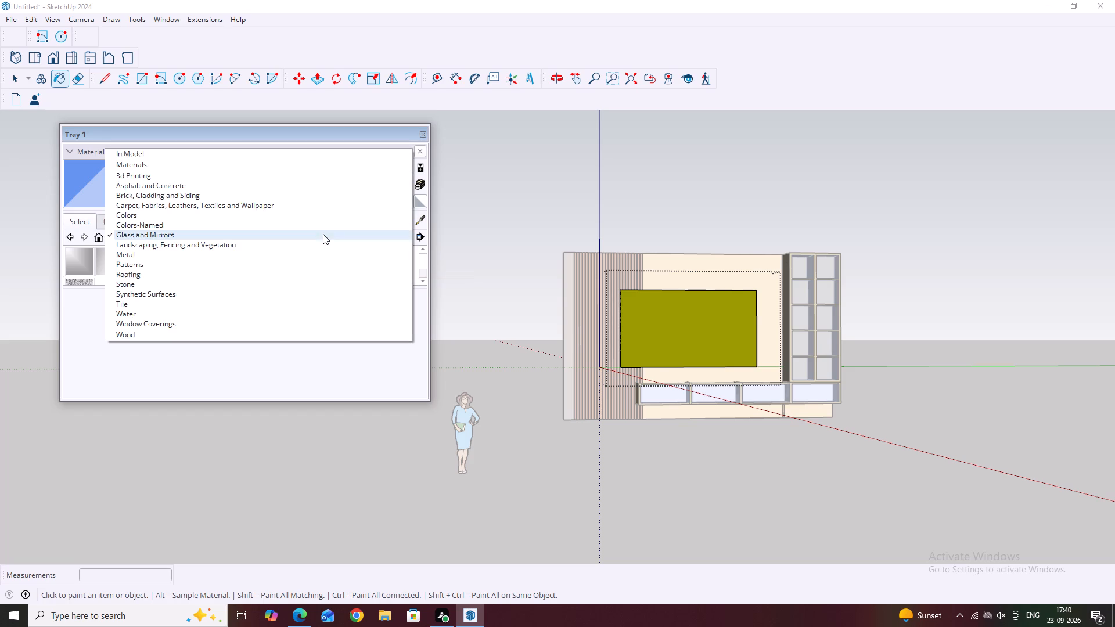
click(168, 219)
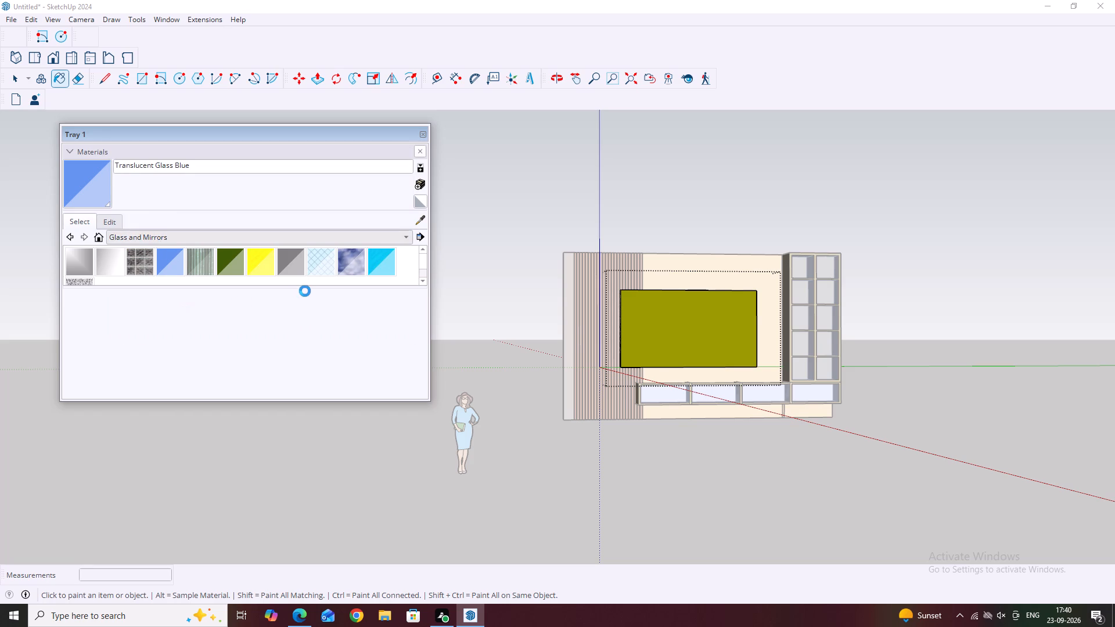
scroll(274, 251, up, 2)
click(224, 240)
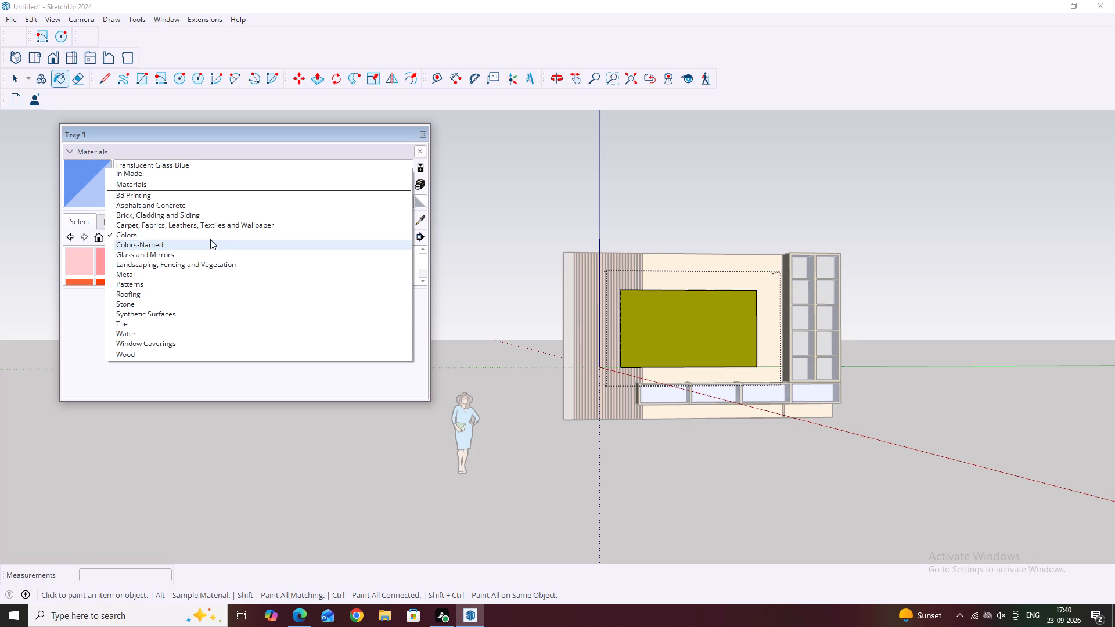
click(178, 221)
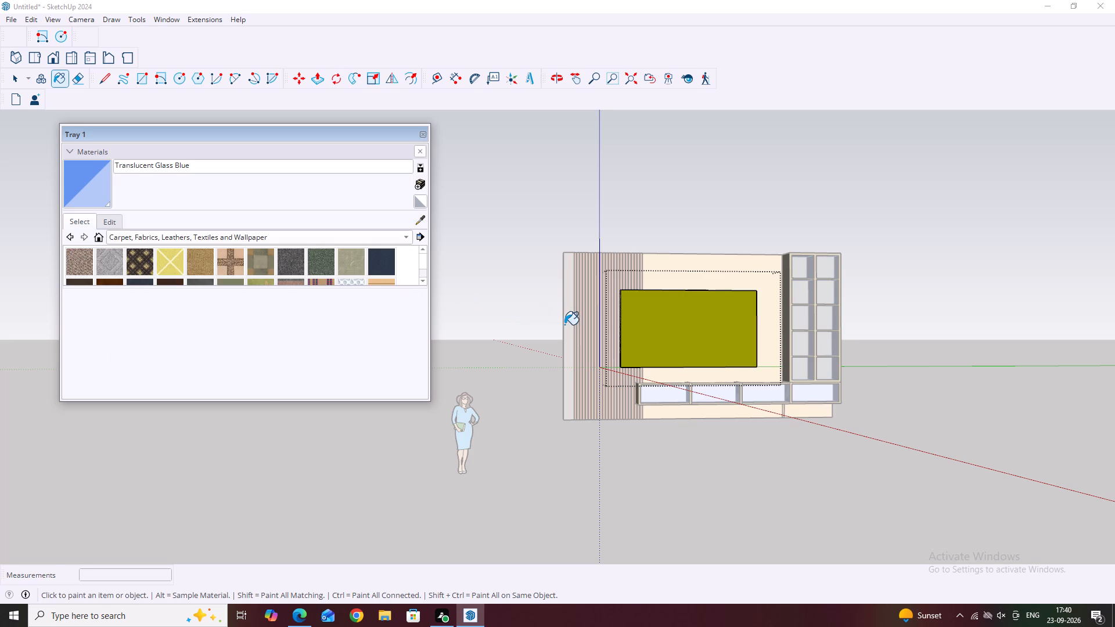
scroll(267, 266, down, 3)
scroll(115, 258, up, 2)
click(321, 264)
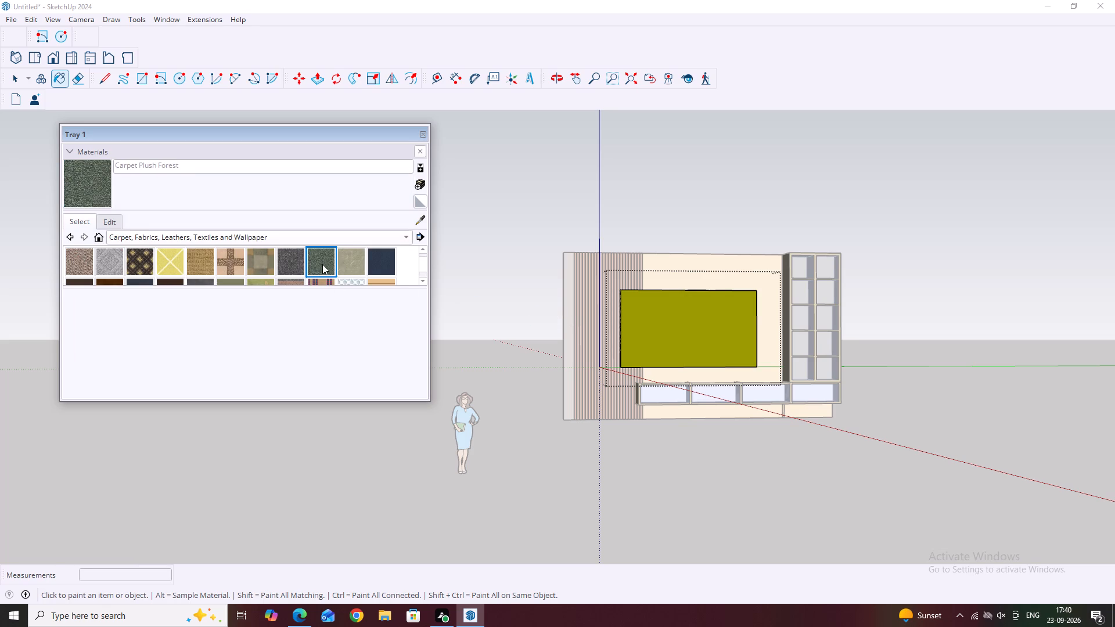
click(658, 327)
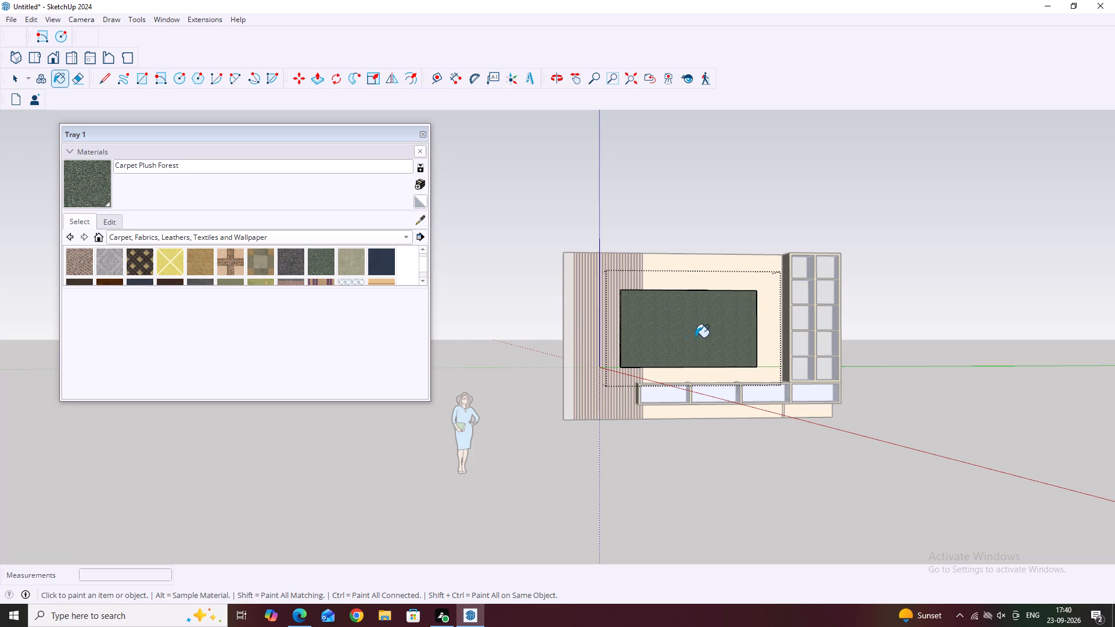
Repaint the TV panel's front face with Leather Blue from the same material collection.
middle_drag(685, 343, 672, 379)
scroll(337, 265, up, 2)
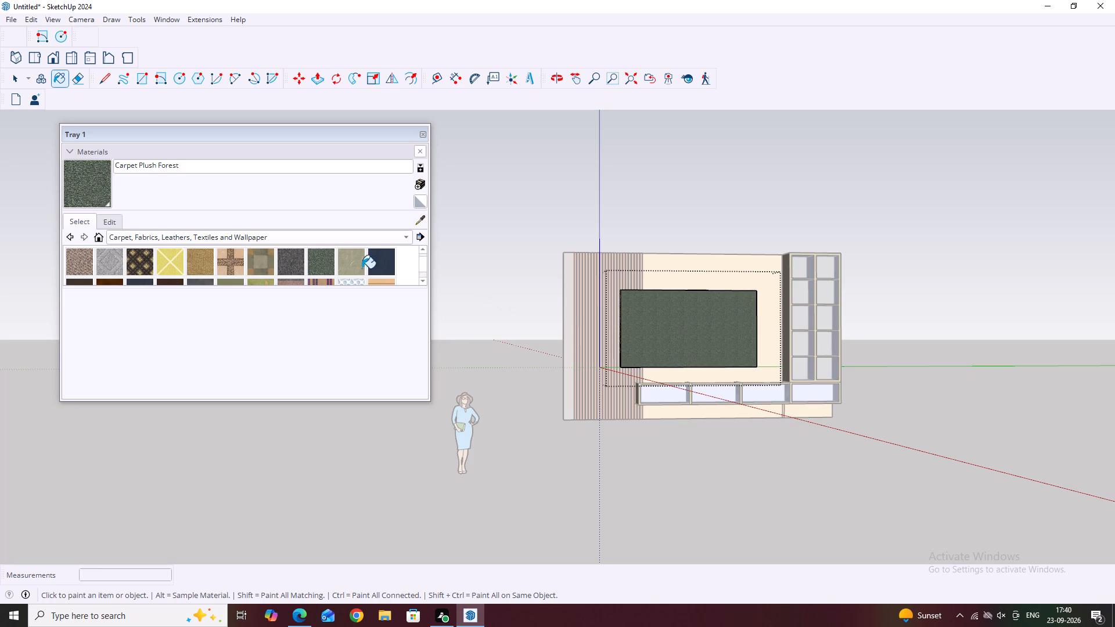
click(376, 266)
click(650, 327)
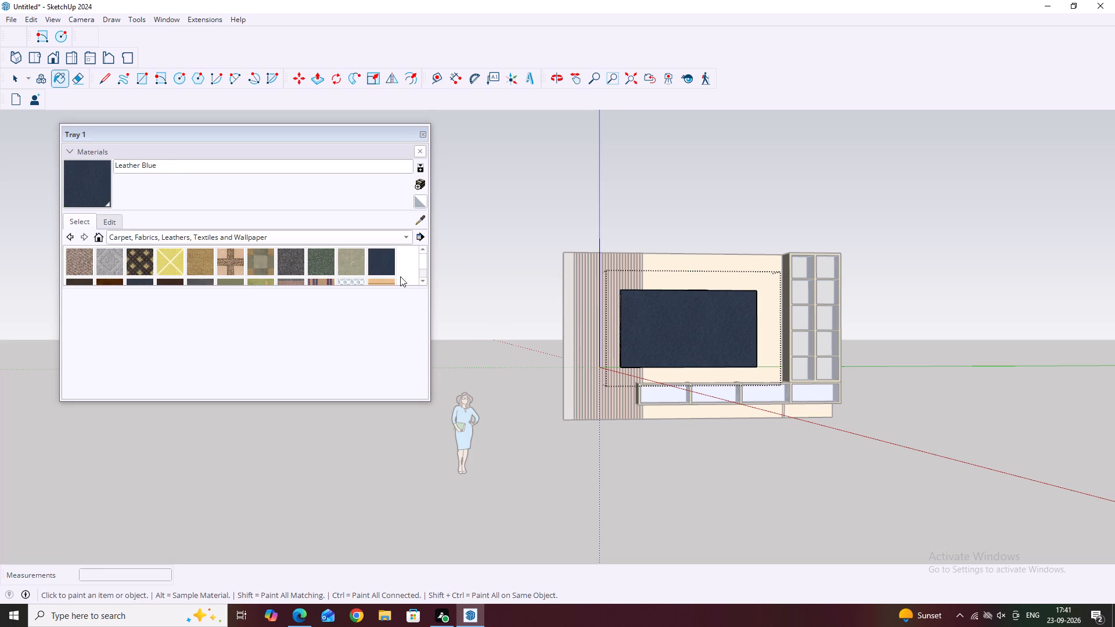
Look through the Carpet, Fabrics, Leathers, Textiles and Wallpaper and the Brick, Cladding and Siding materials for a TV panel finish.
scroll(190, 247, down, 2)
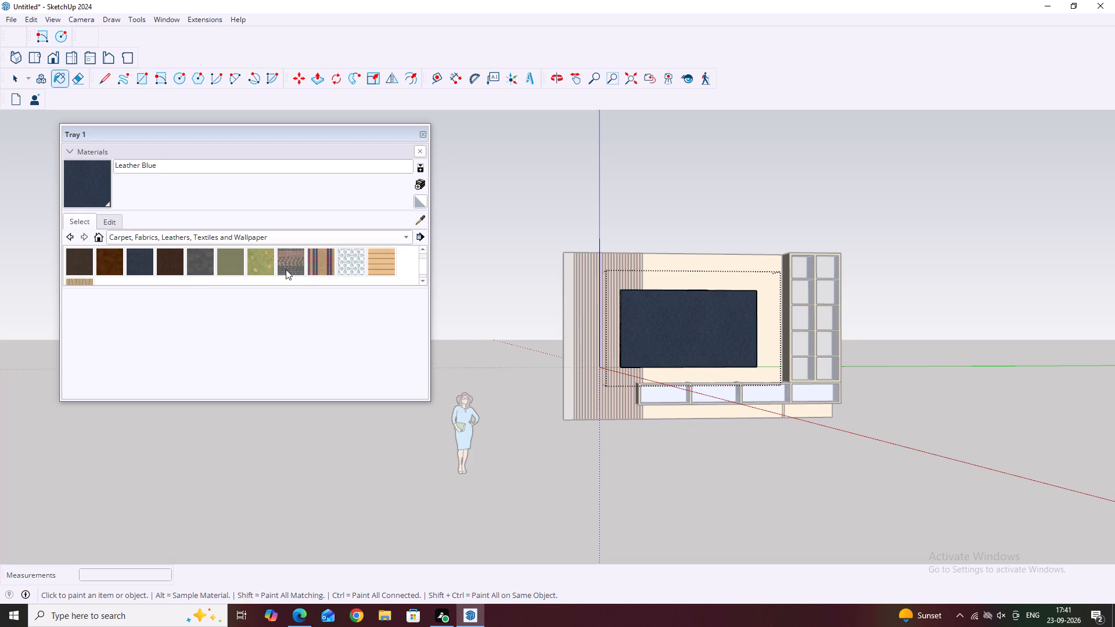
scroll(187, 257, up, 1)
scroll(294, 266, down, 1)
scroll(287, 263, up, 3)
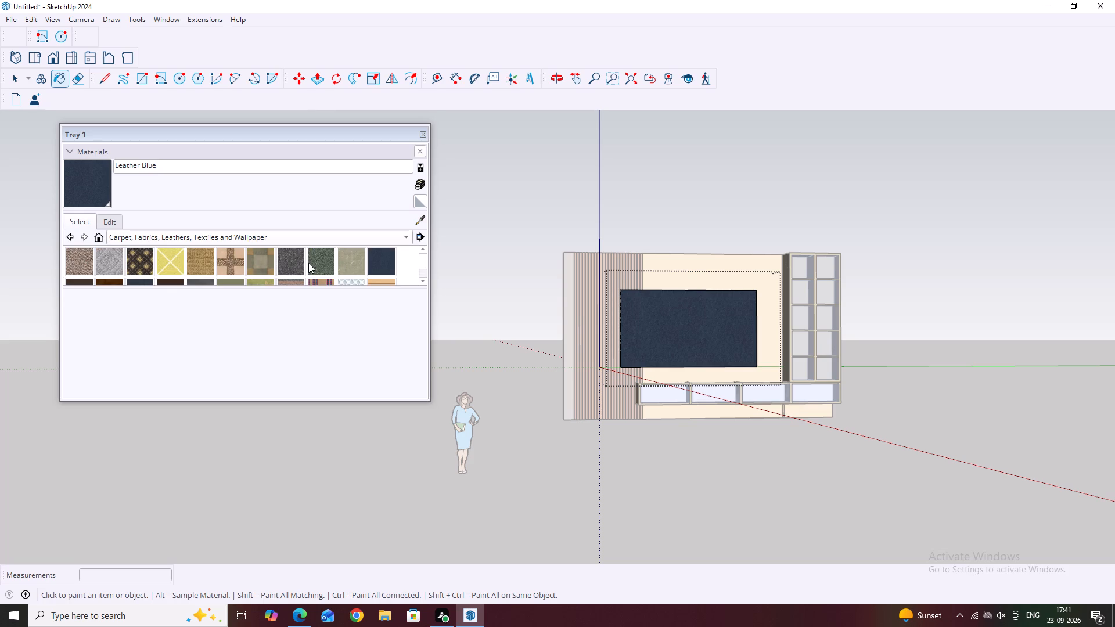
scroll(309, 263, up, 2)
click(150, 237)
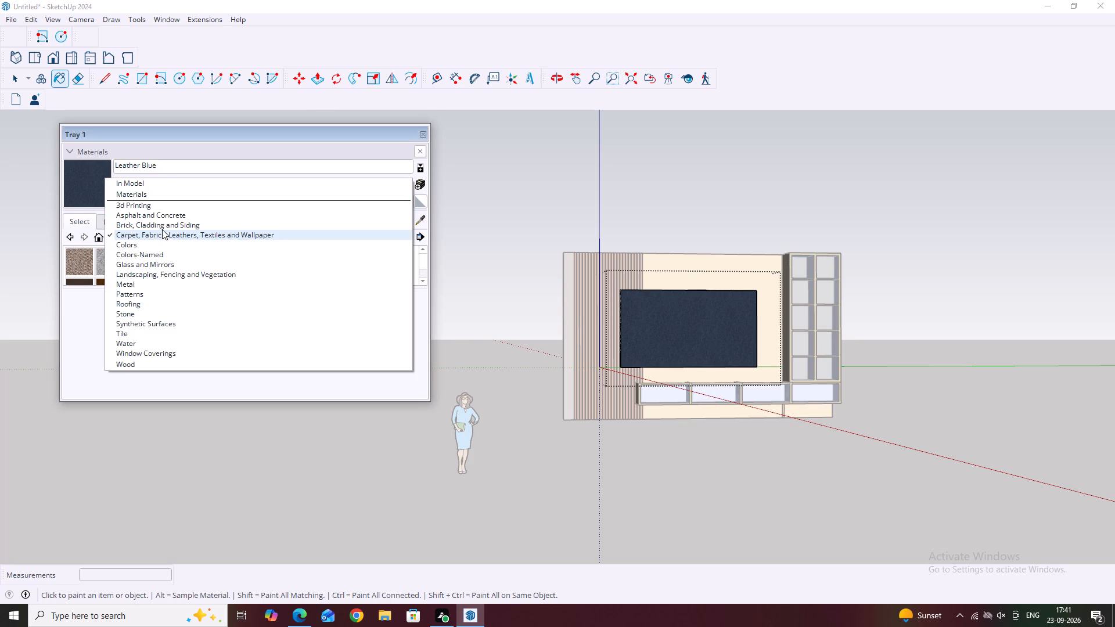
click(162, 228)
scroll(245, 273, down, 4)
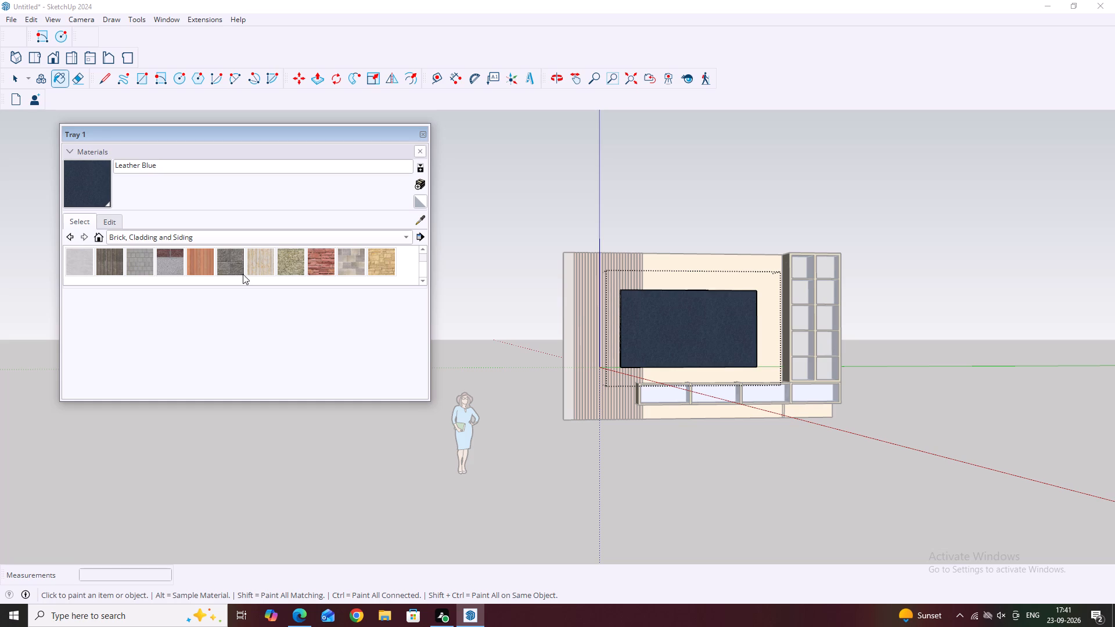
scroll(217, 268, up, 4)
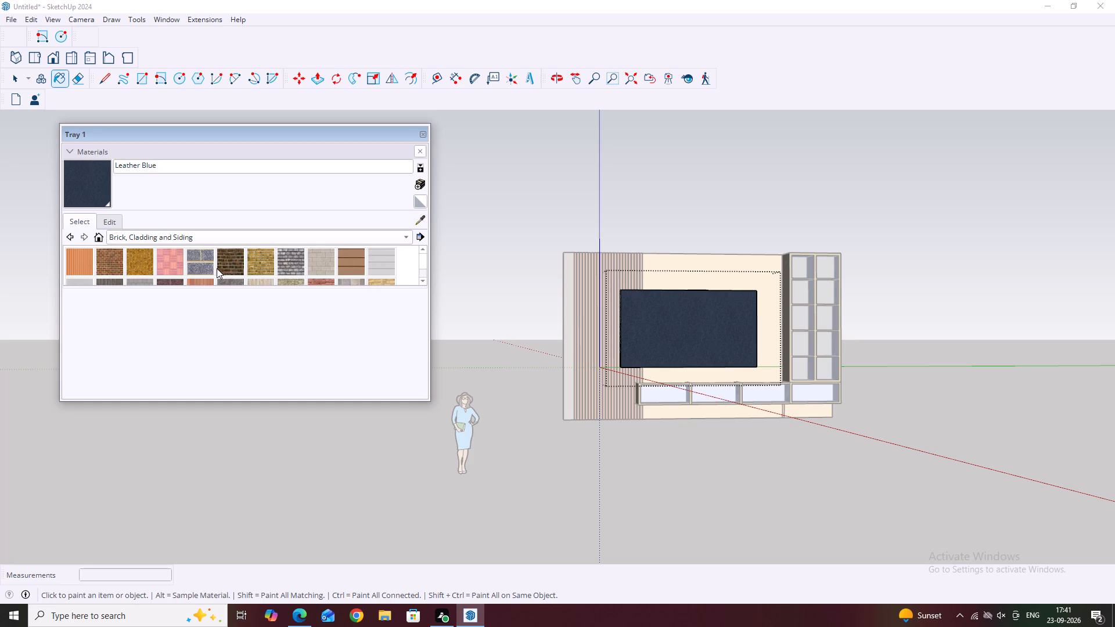
scroll(243, 275, down, 3)
scroll(250, 269, up, 2)
click(398, 239)
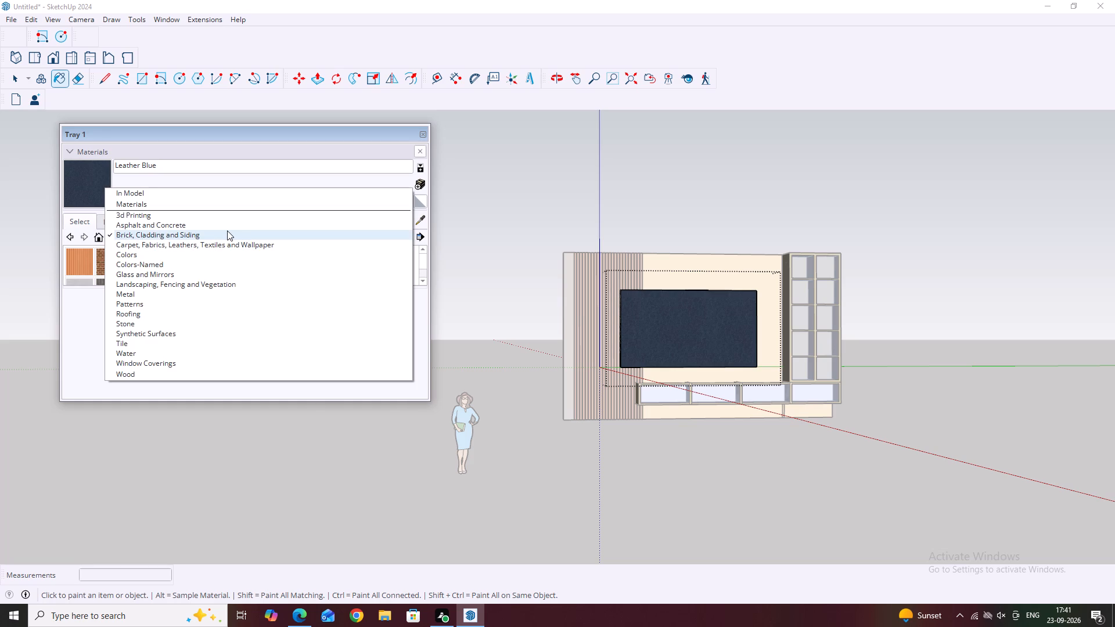
click(226, 230)
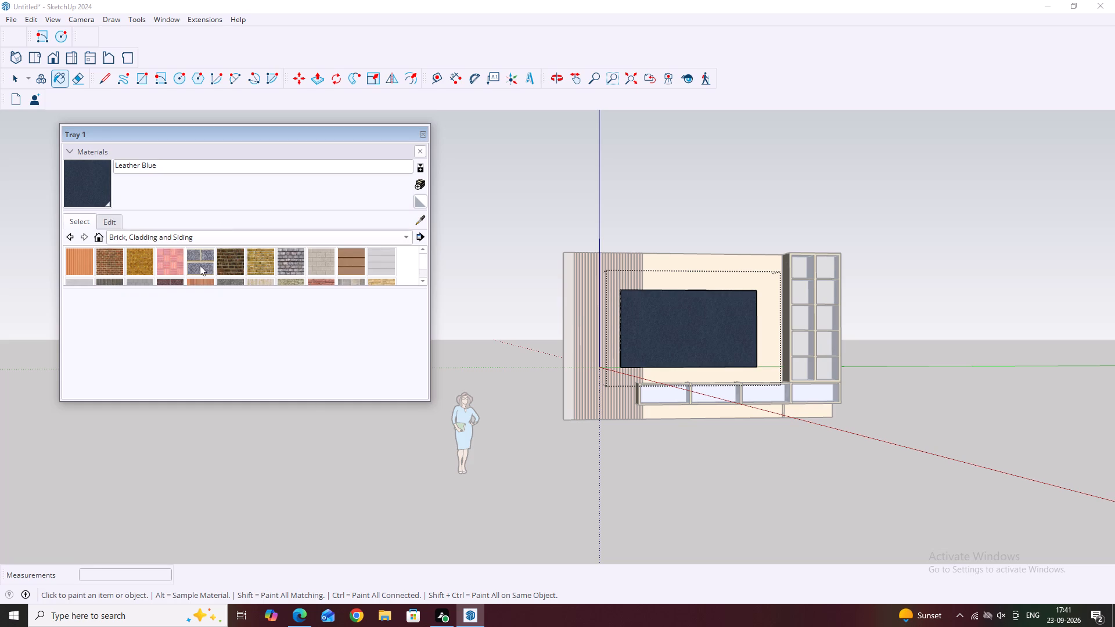
scroll(192, 272, down, 3)
scroll(222, 265, up, 4)
Look through the Asphalt and Concrete materials and the overview of material collections for a TV panel finish.
click(272, 236)
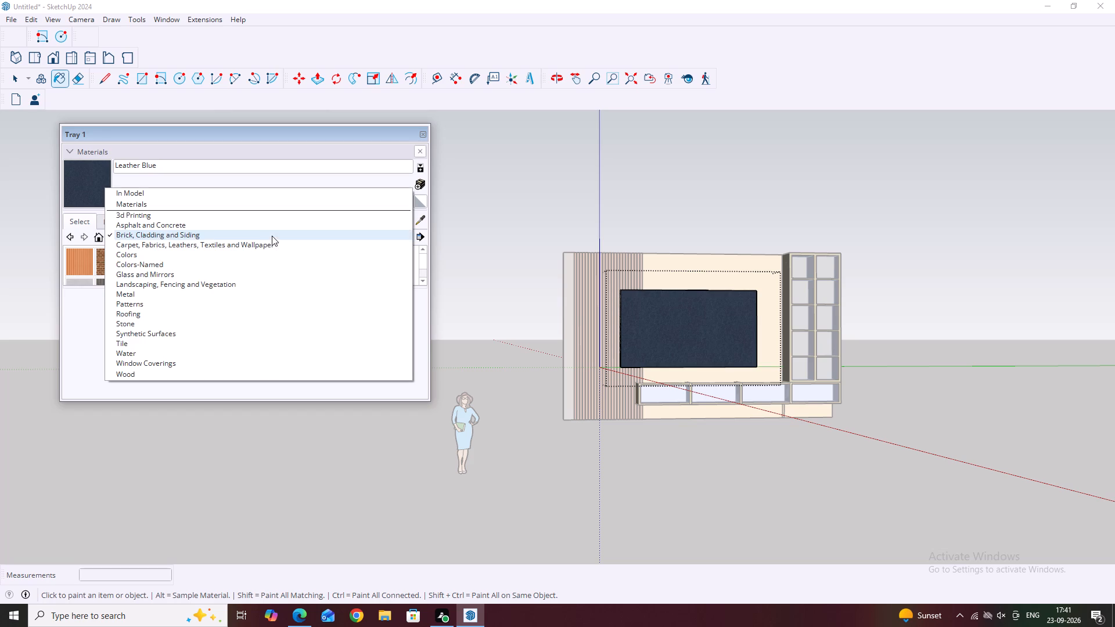
click(199, 222)
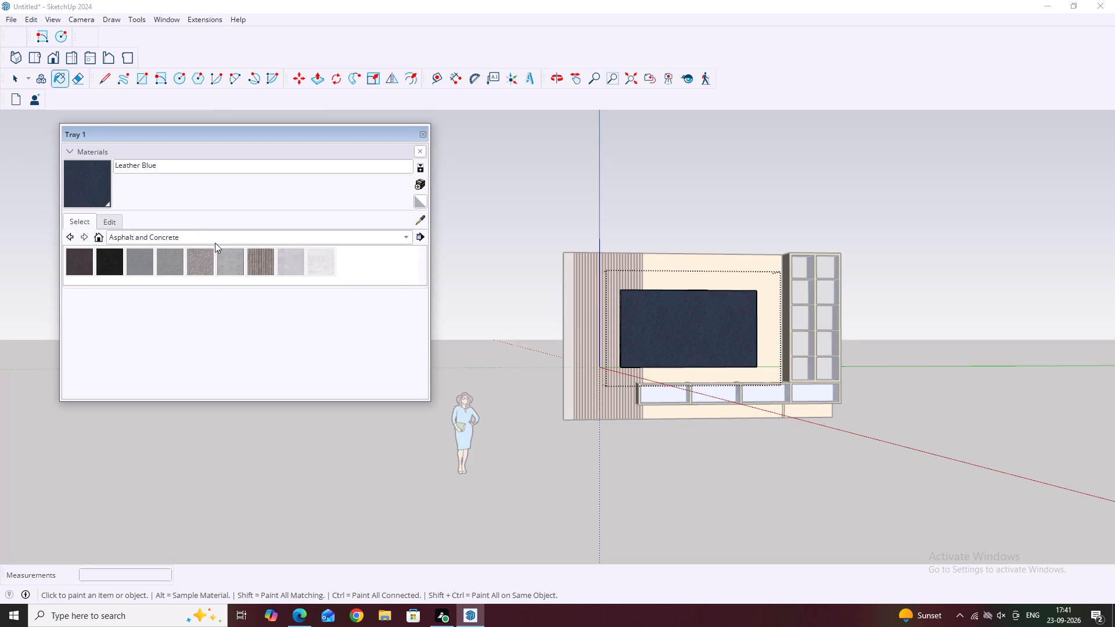
scroll(108, 262, up, 2)
scroll(171, 265, up, 2)
click(198, 240)
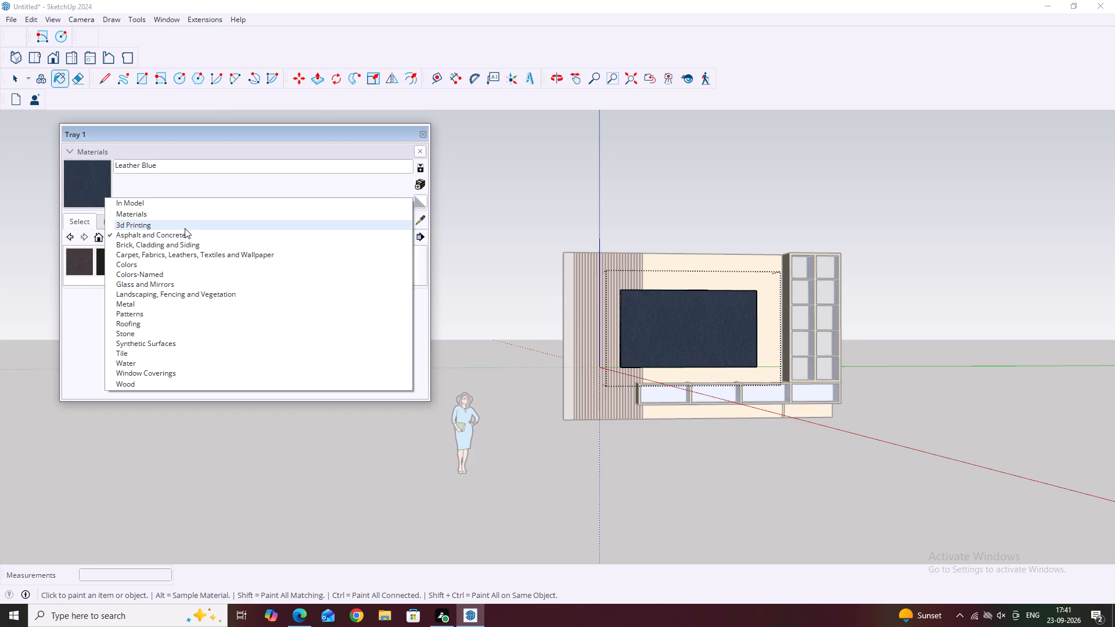
click(180, 215)
scroll(202, 290, down, 3)
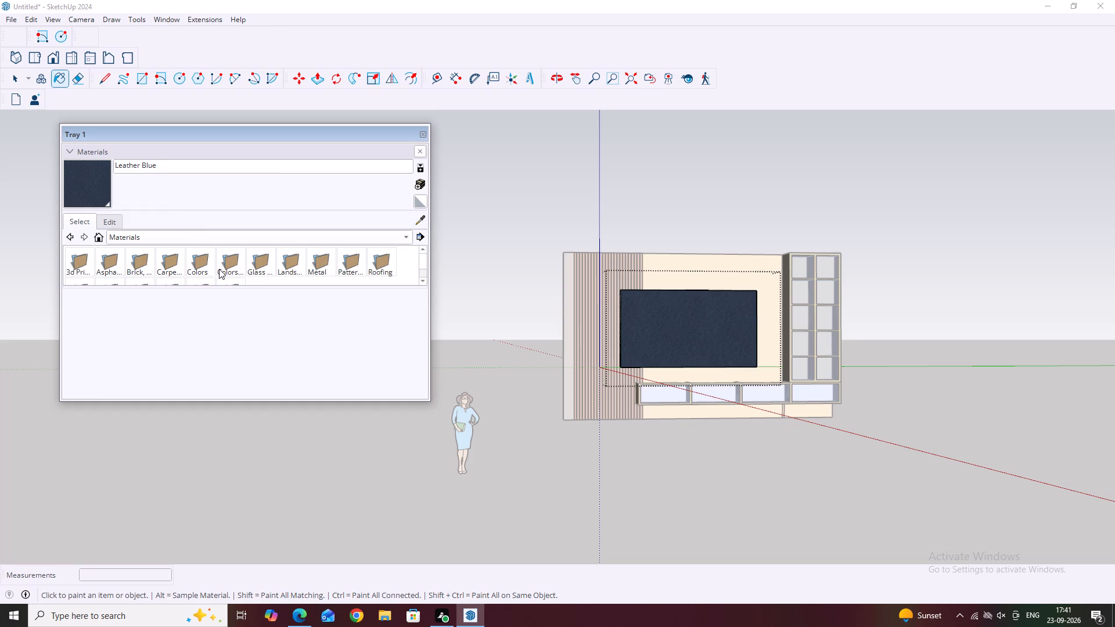
scroll(219, 269, down, 2)
scroll(80, 269, up, 1)
scroll(164, 273, down, 1)
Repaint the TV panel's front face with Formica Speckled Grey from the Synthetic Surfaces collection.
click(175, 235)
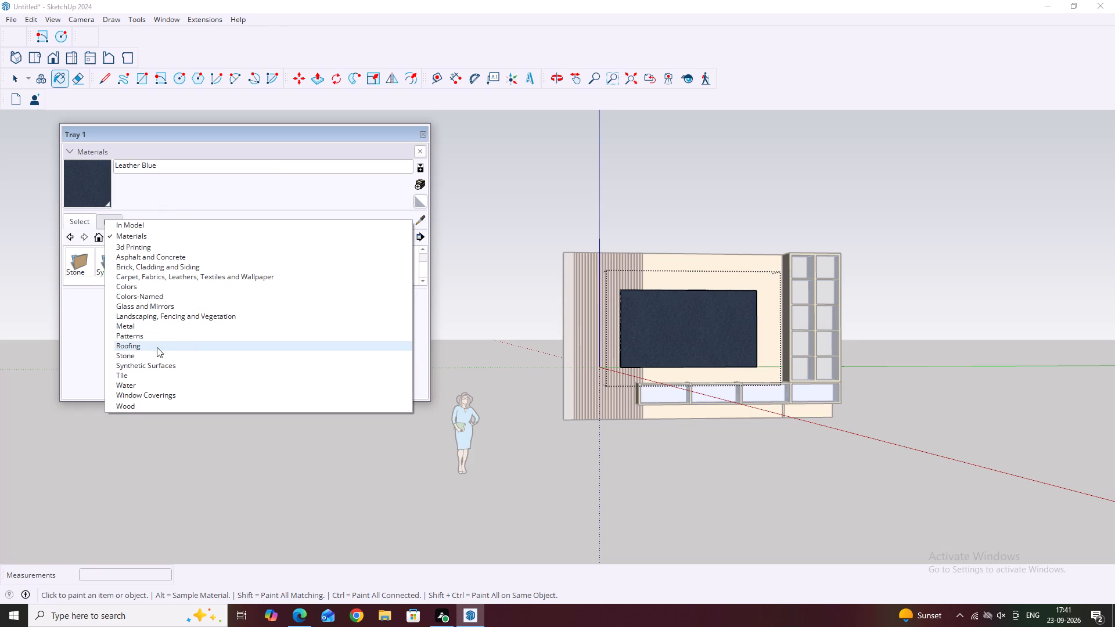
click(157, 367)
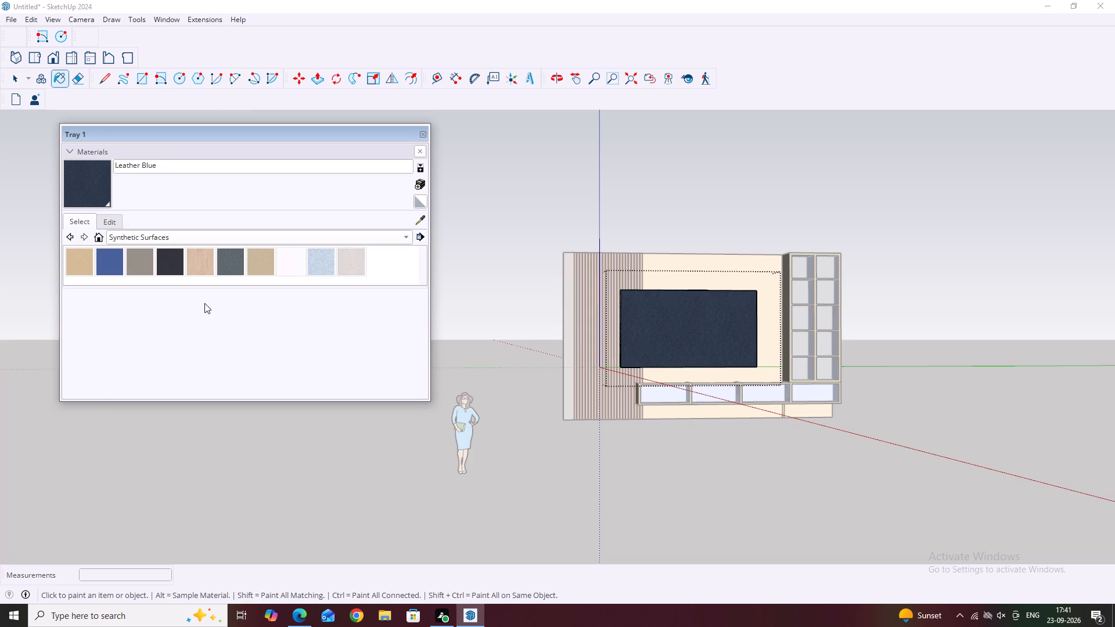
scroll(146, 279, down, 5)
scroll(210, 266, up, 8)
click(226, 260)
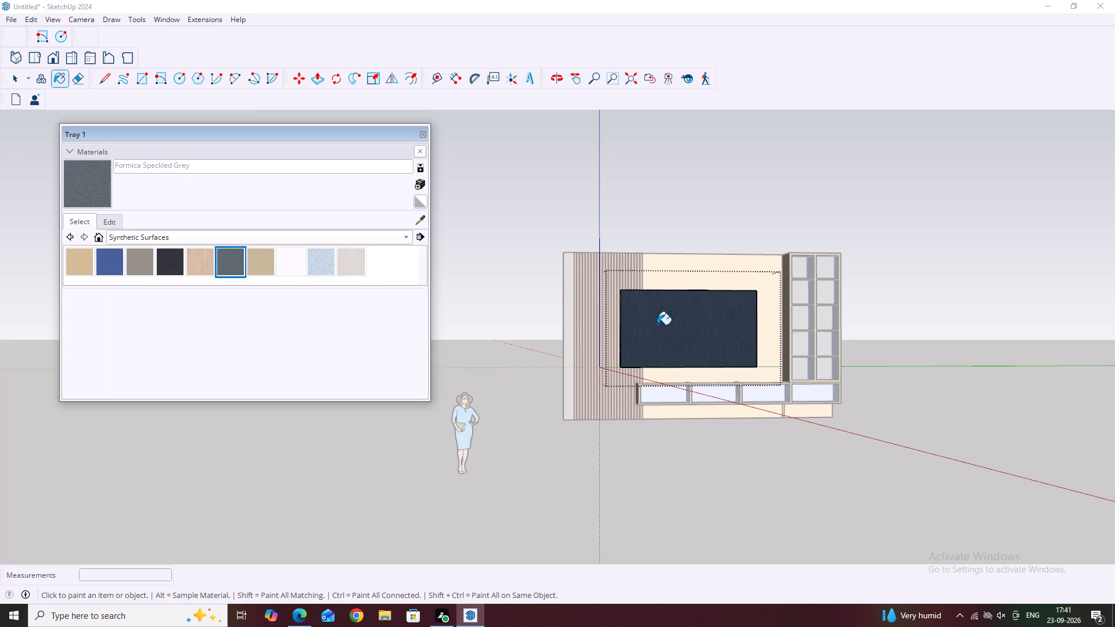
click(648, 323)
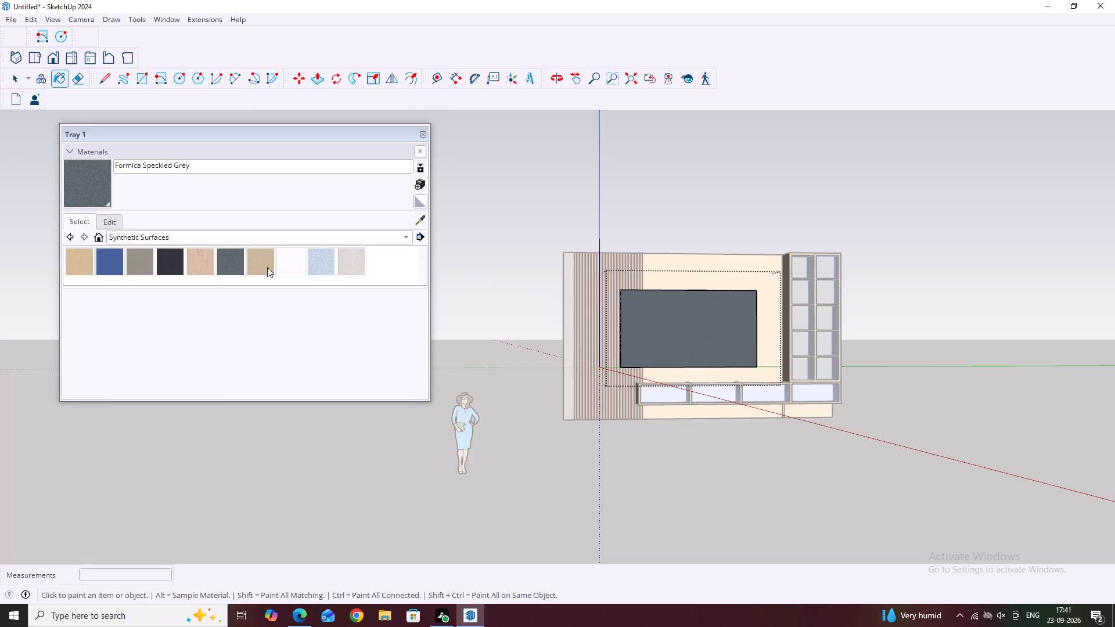
Look through the Window Coverings and Water material collections for another TV panel finish.
click(289, 246)
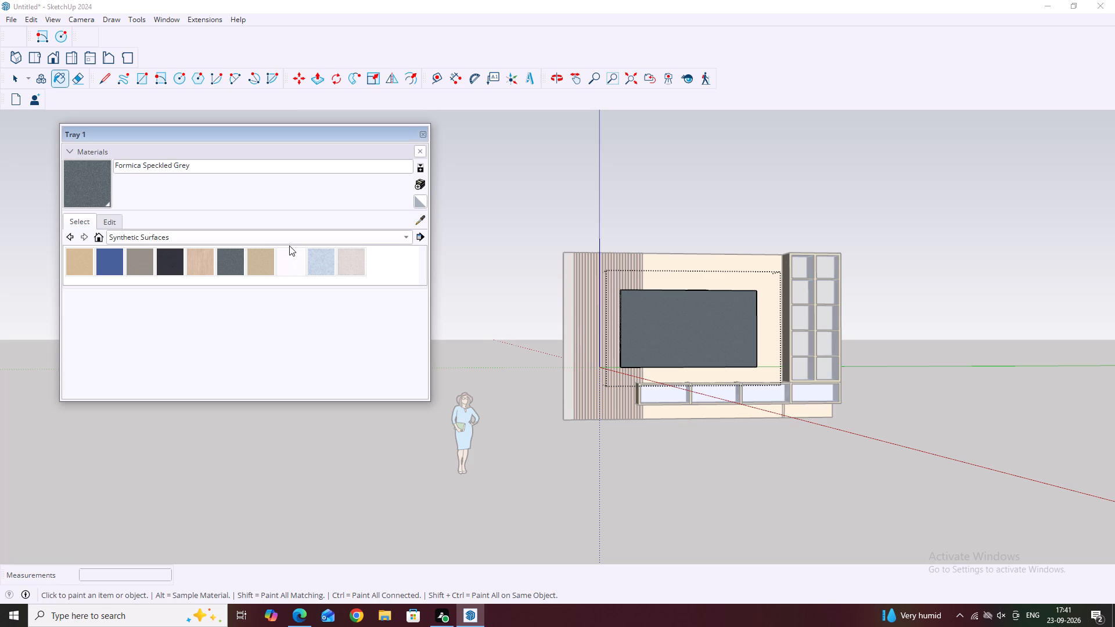
click(293, 244)
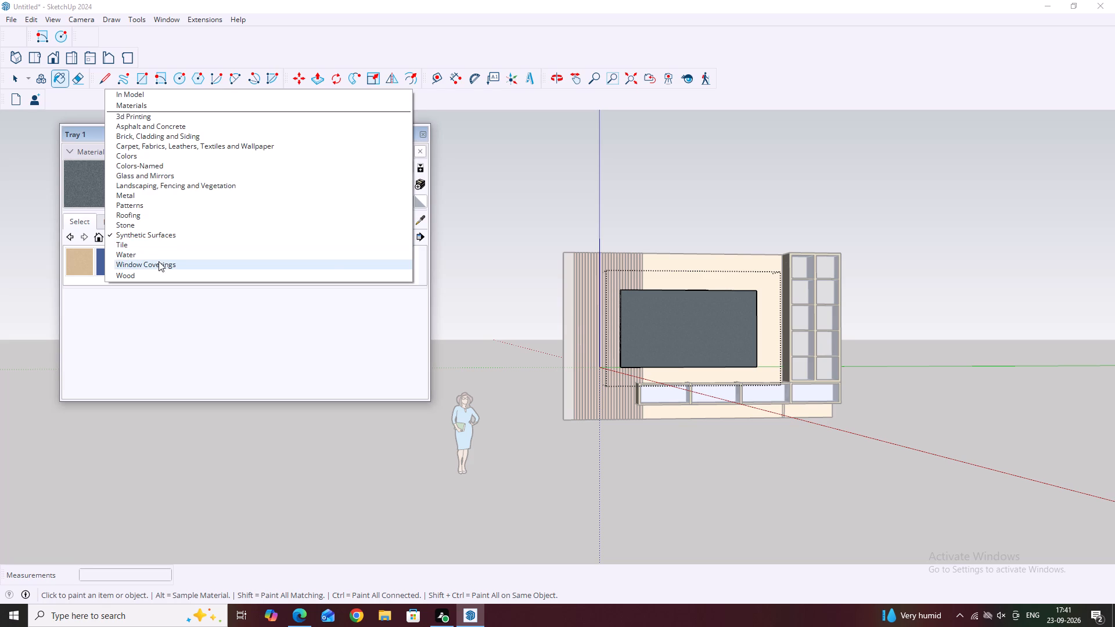
click(159, 263)
scroll(164, 266, down, 1)
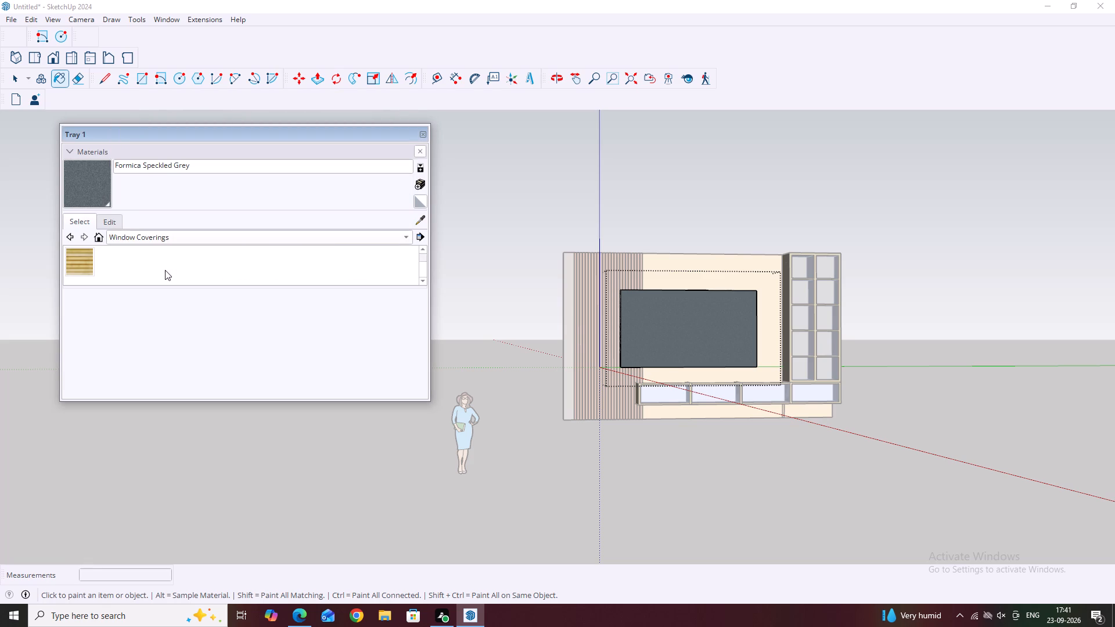
scroll(165, 270, down, 2)
scroll(172, 268, up, 6)
click(203, 237)
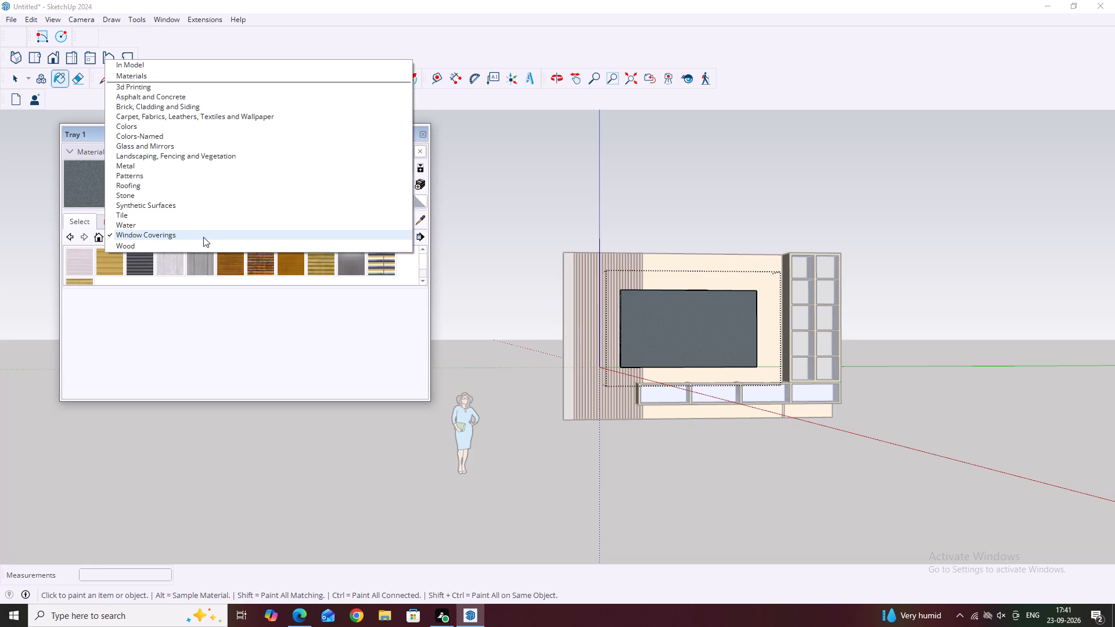
click(177, 225)
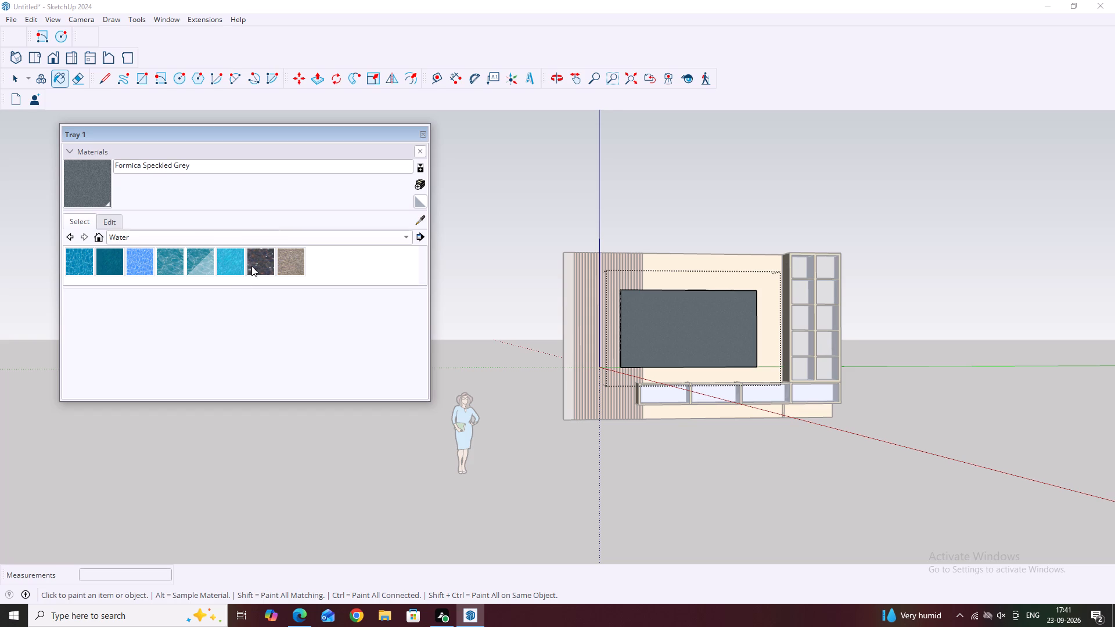
Examine the Metal and the Landscaping, Fencing and Vegetation materials for a TV panel finish.
click(279, 236)
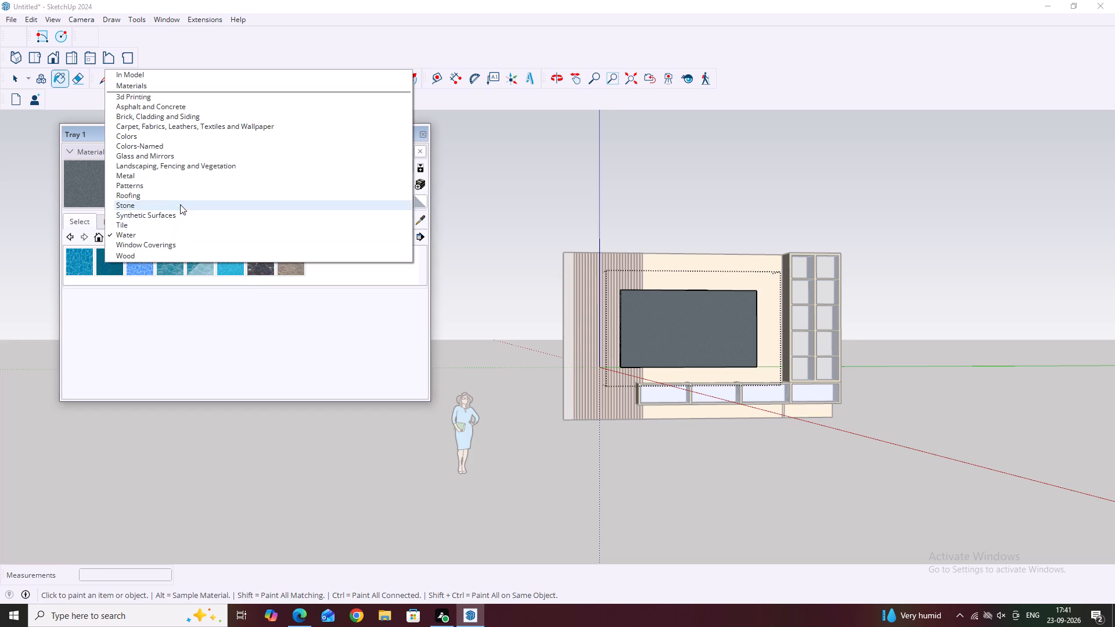
click(175, 172)
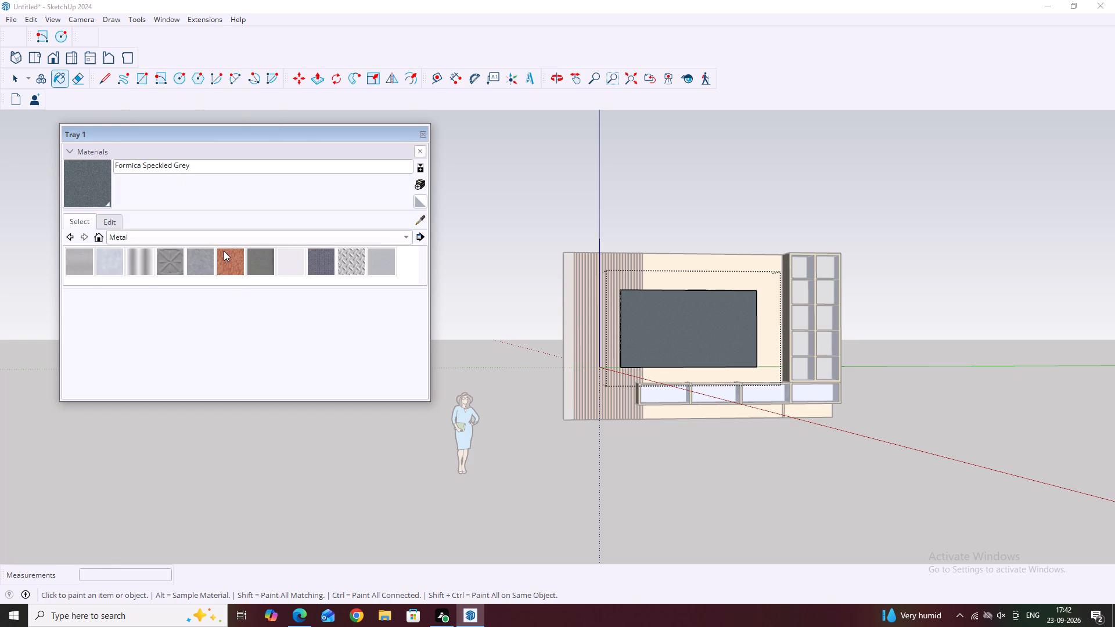
scroll(225, 258, down, 2)
scroll(224, 261, up, 2)
click(223, 238)
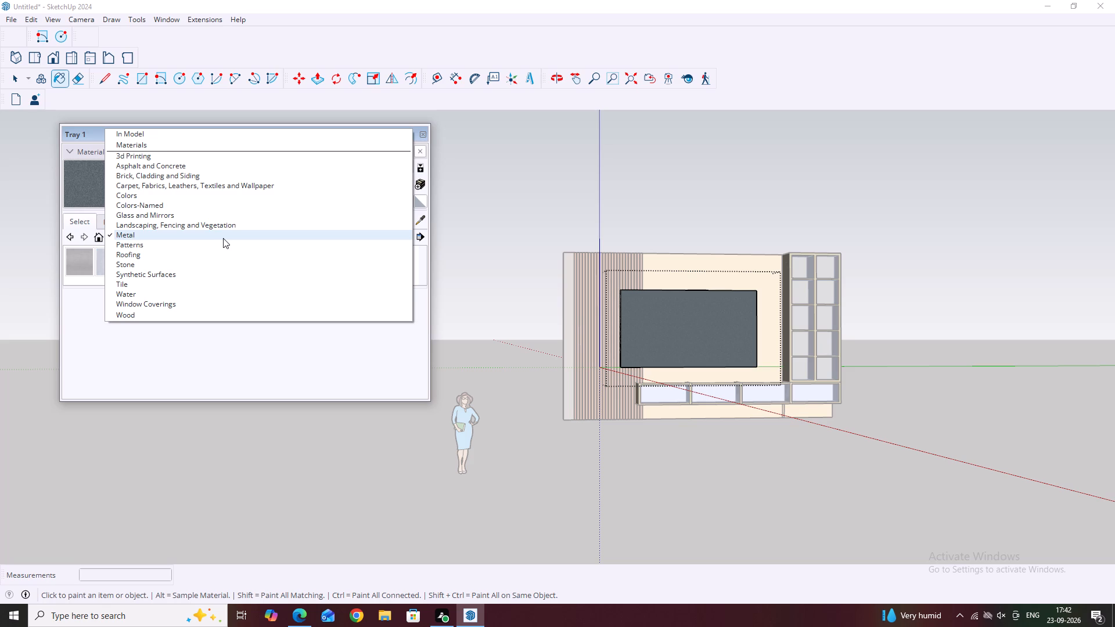
click(211, 226)
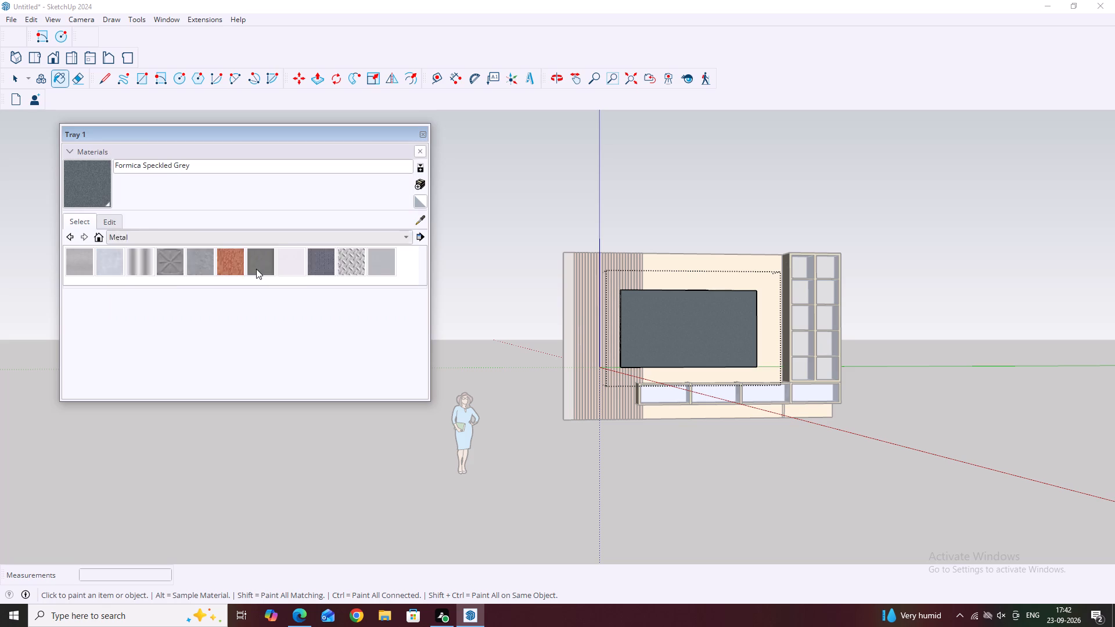
scroll(211, 268, down, 2)
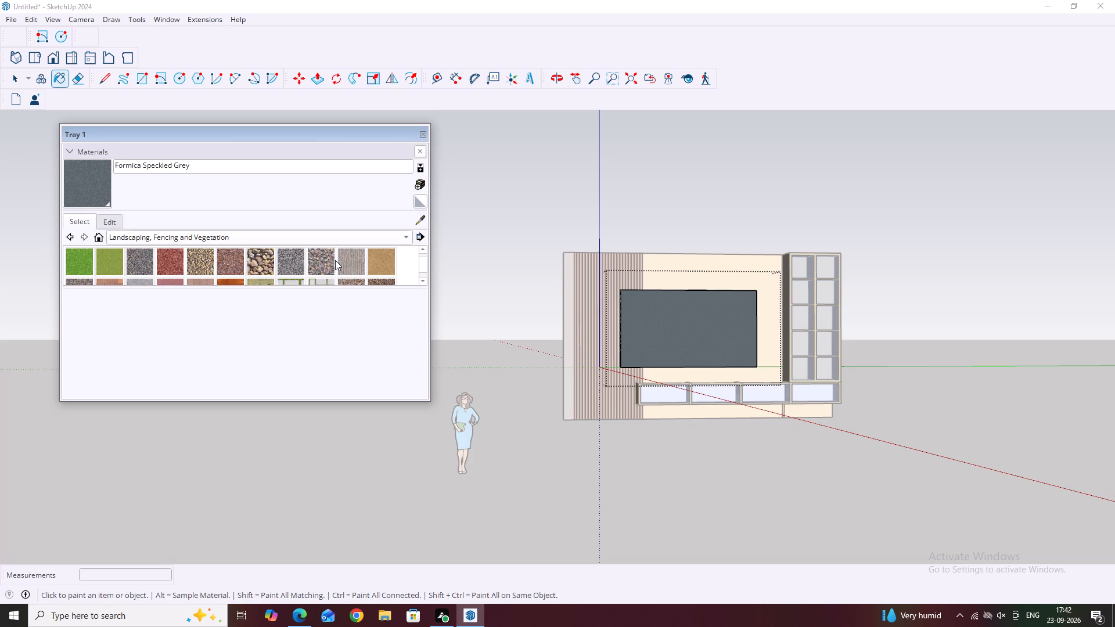
scroll(335, 260, down, 2)
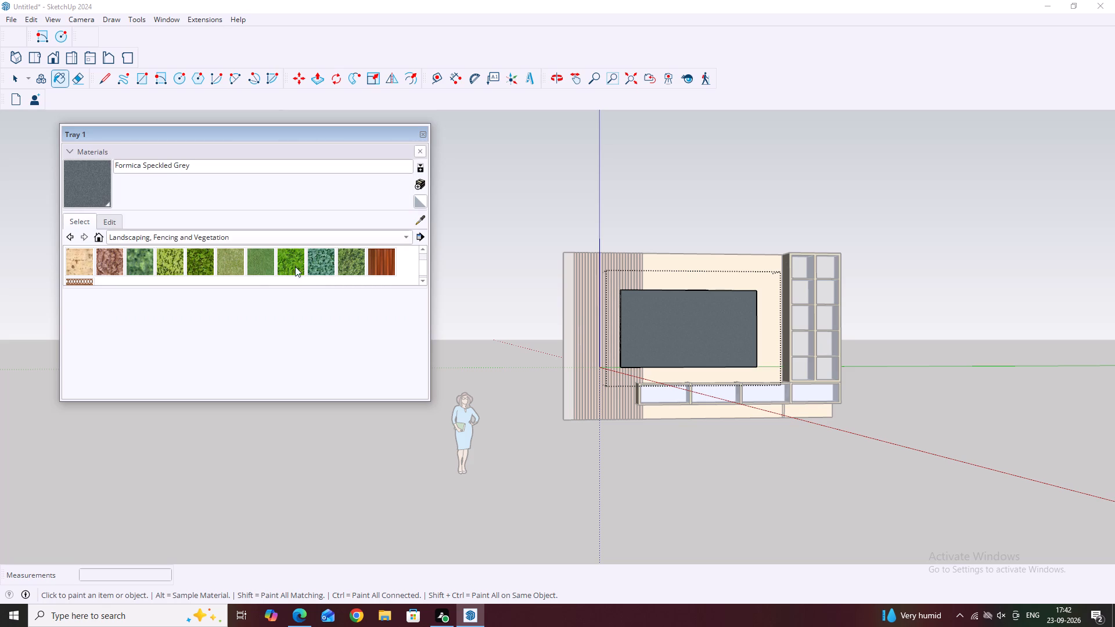
scroll(334, 261, up, 1)
scroll(288, 267, up, 2)
scroll(224, 266, up, 3)
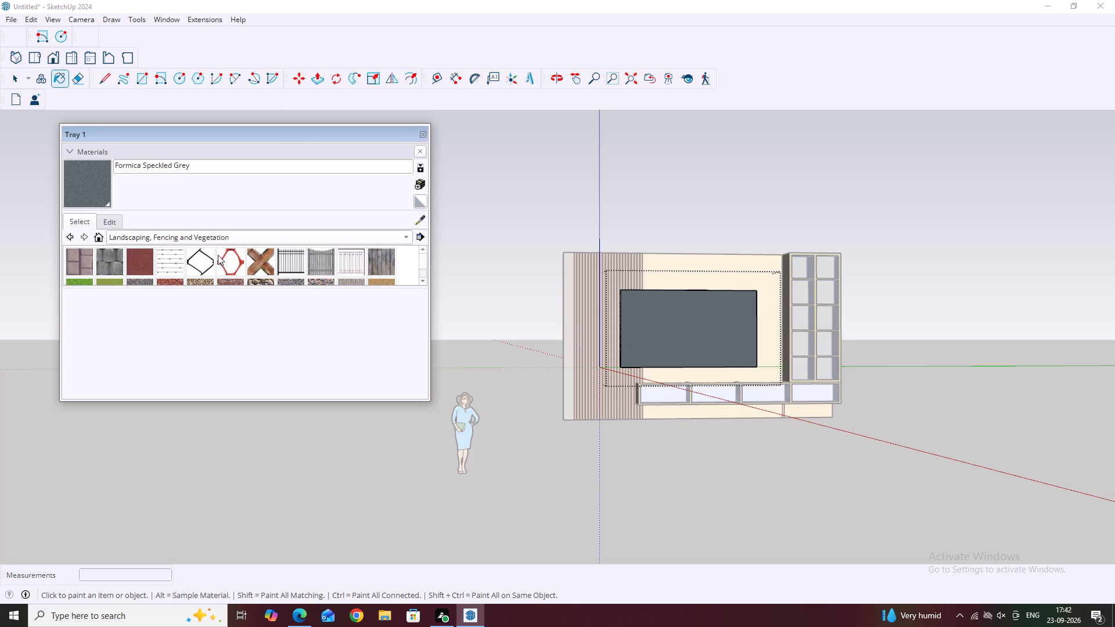
Repaint the TV panel's front face with Translucent Glass Dark Green from the Glass and Mirrors collection.
click(230, 237)
click(160, 224)
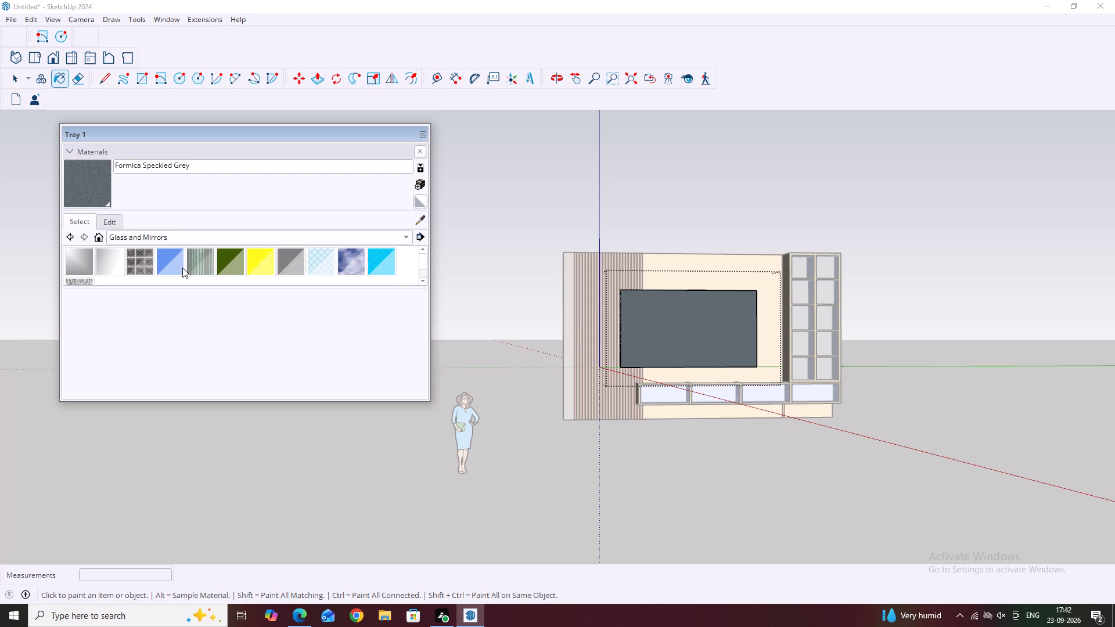
scroll(214, 275, down, 1)
click(224, 265)
click(645, 343)
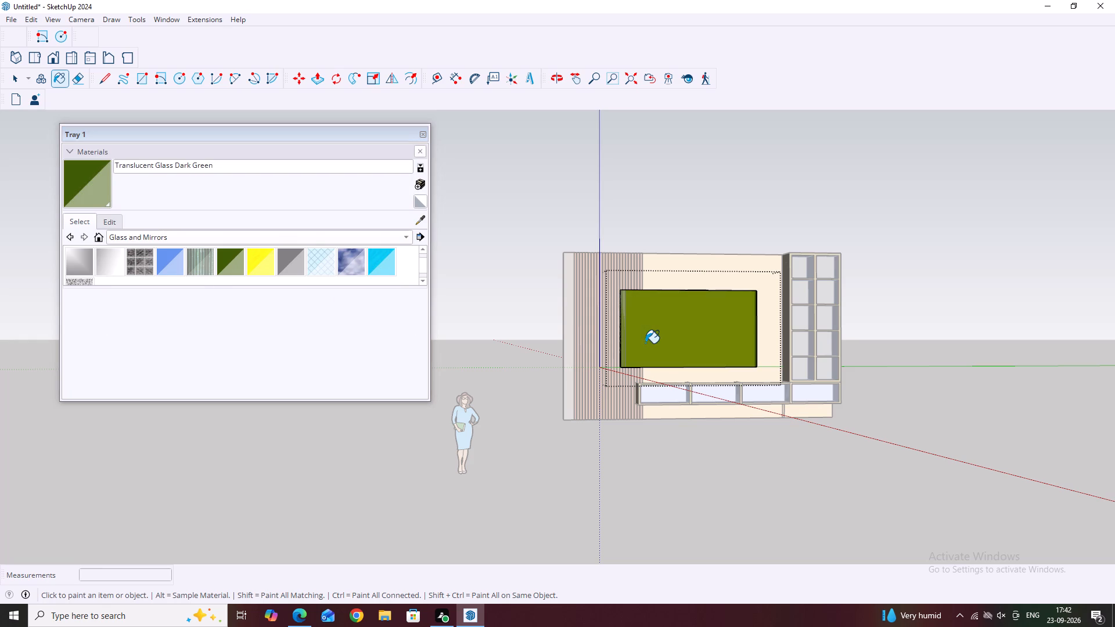
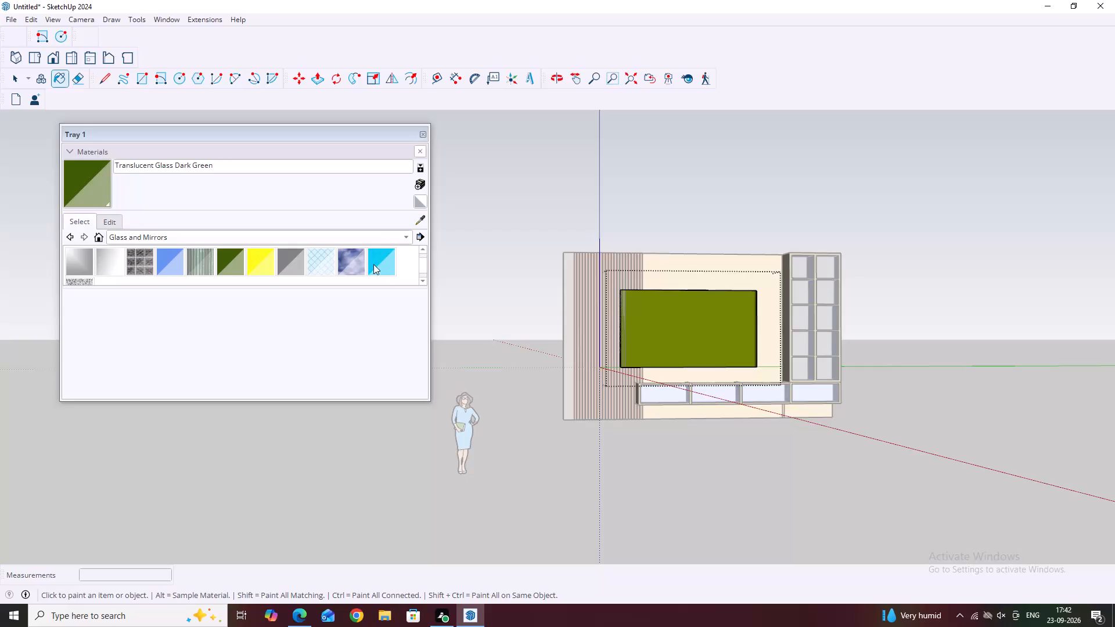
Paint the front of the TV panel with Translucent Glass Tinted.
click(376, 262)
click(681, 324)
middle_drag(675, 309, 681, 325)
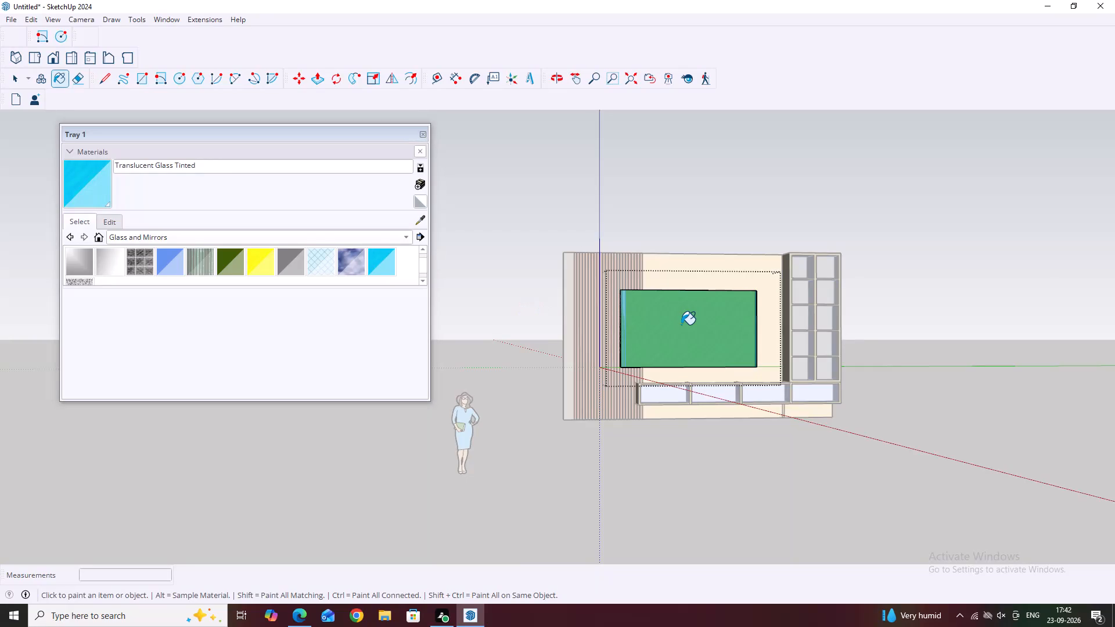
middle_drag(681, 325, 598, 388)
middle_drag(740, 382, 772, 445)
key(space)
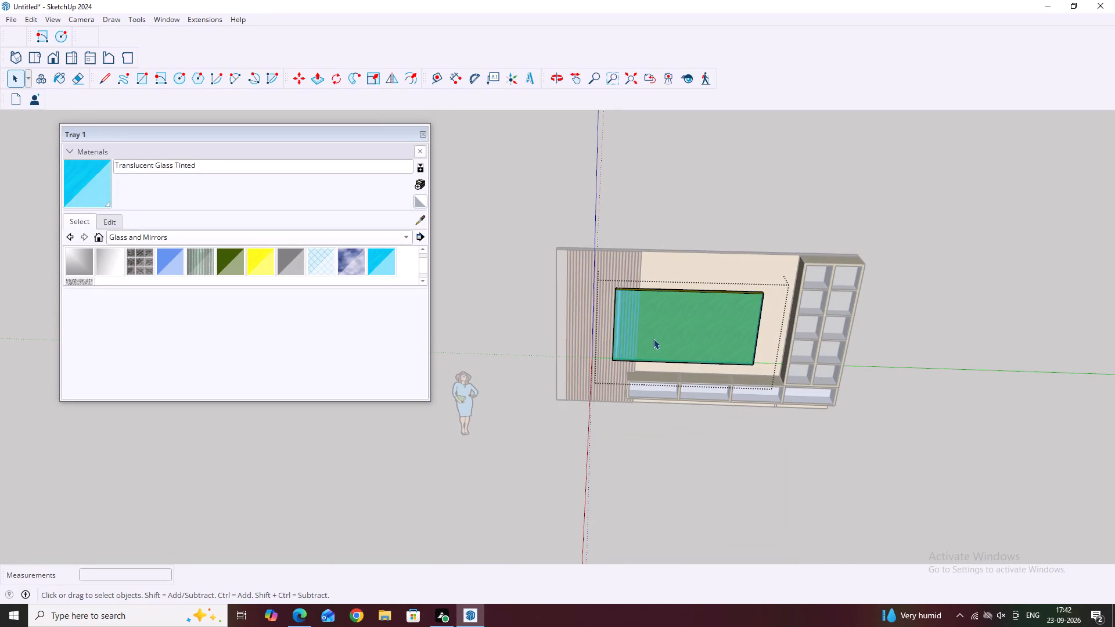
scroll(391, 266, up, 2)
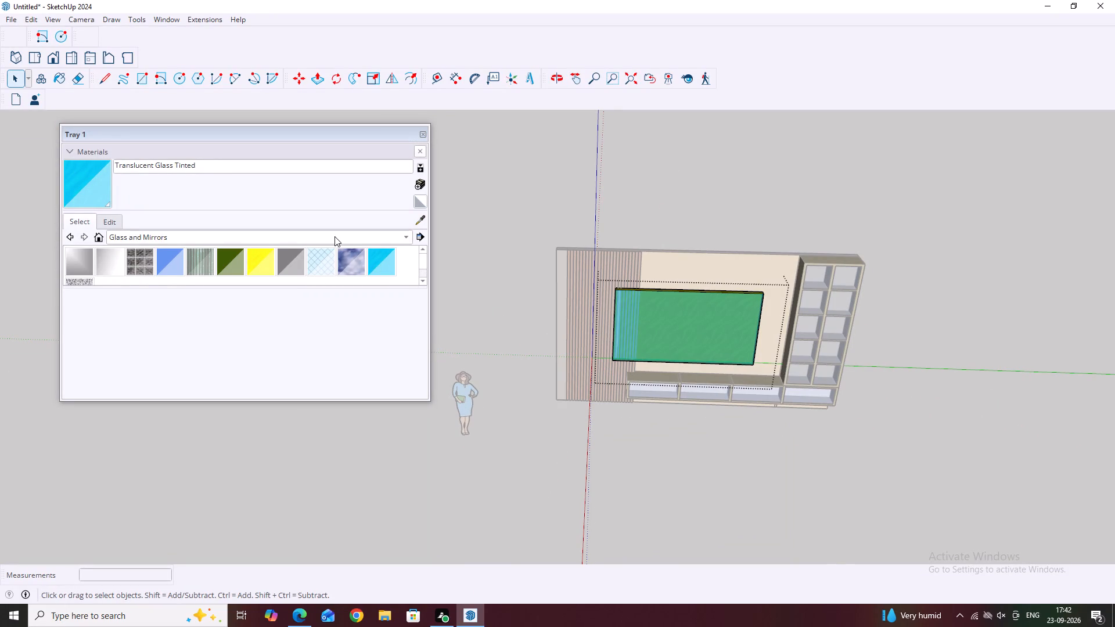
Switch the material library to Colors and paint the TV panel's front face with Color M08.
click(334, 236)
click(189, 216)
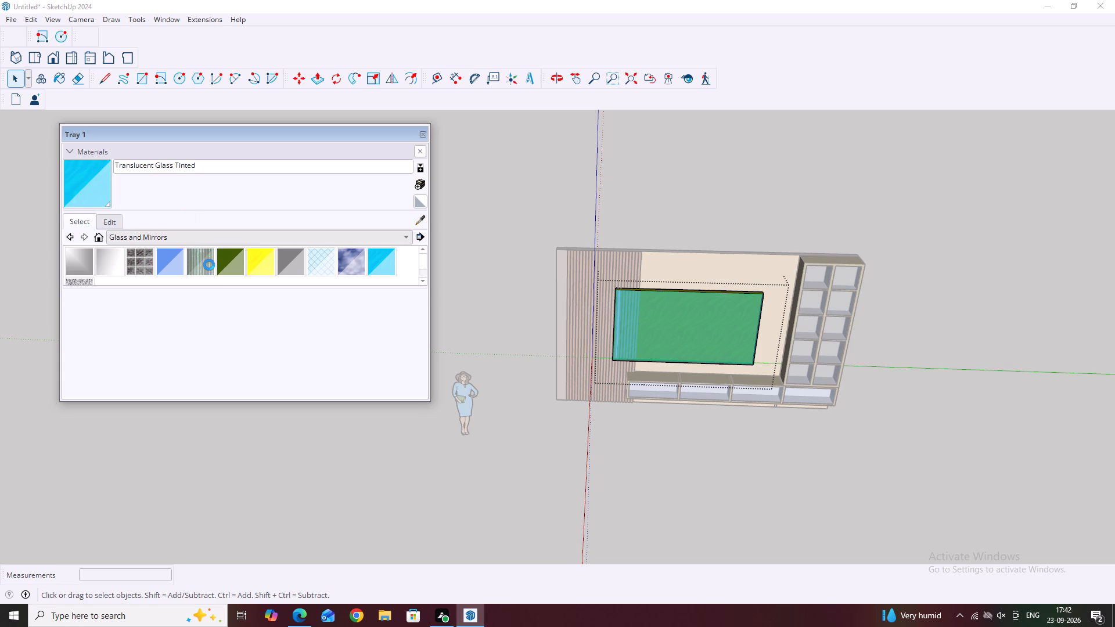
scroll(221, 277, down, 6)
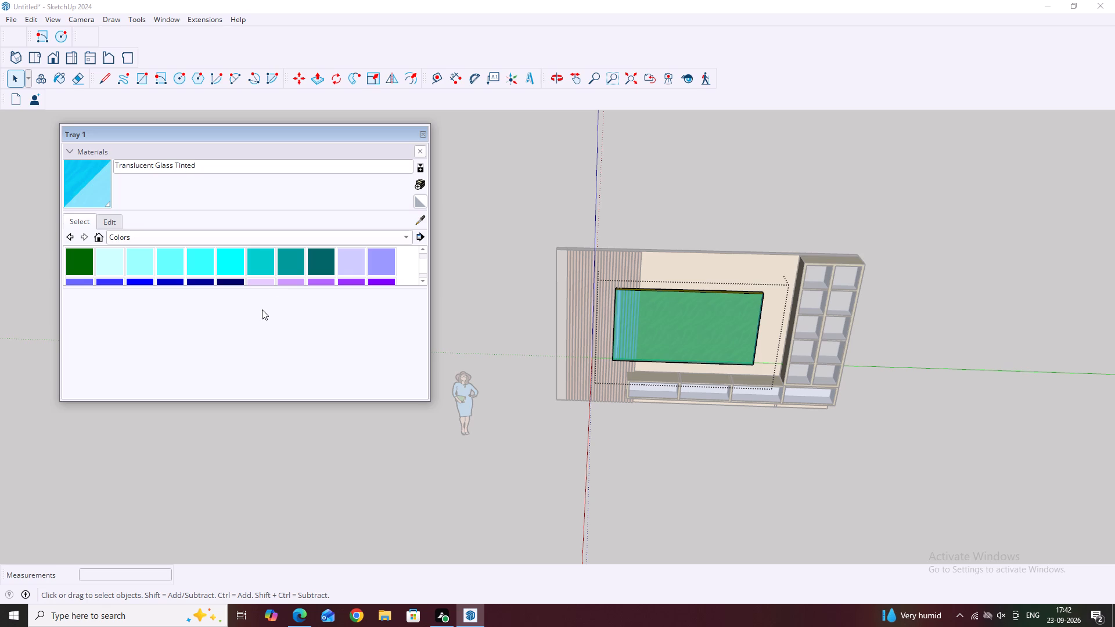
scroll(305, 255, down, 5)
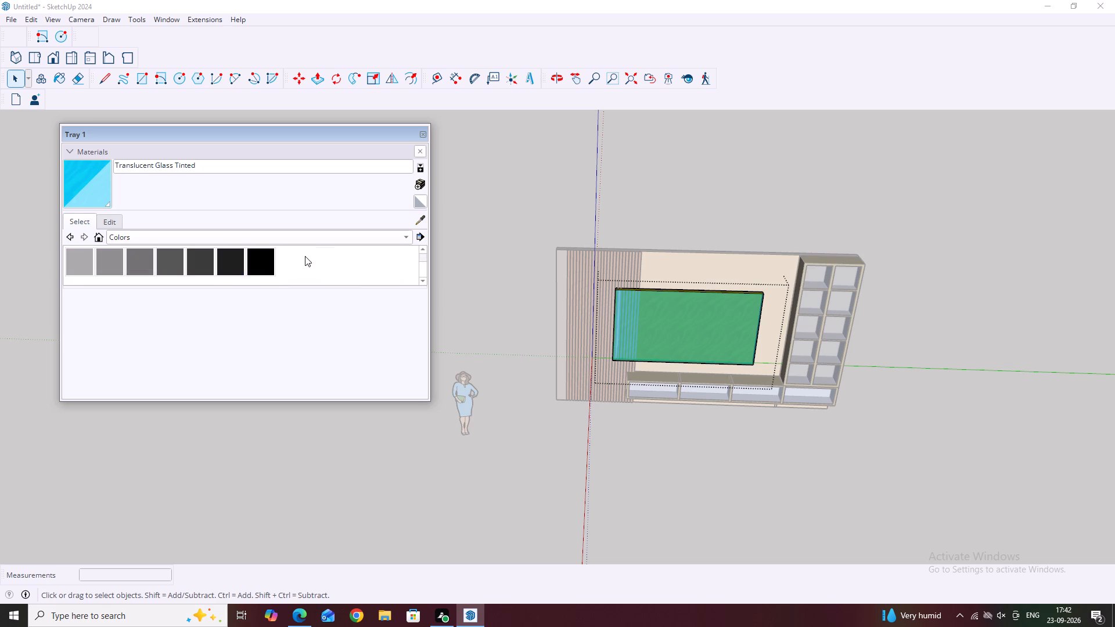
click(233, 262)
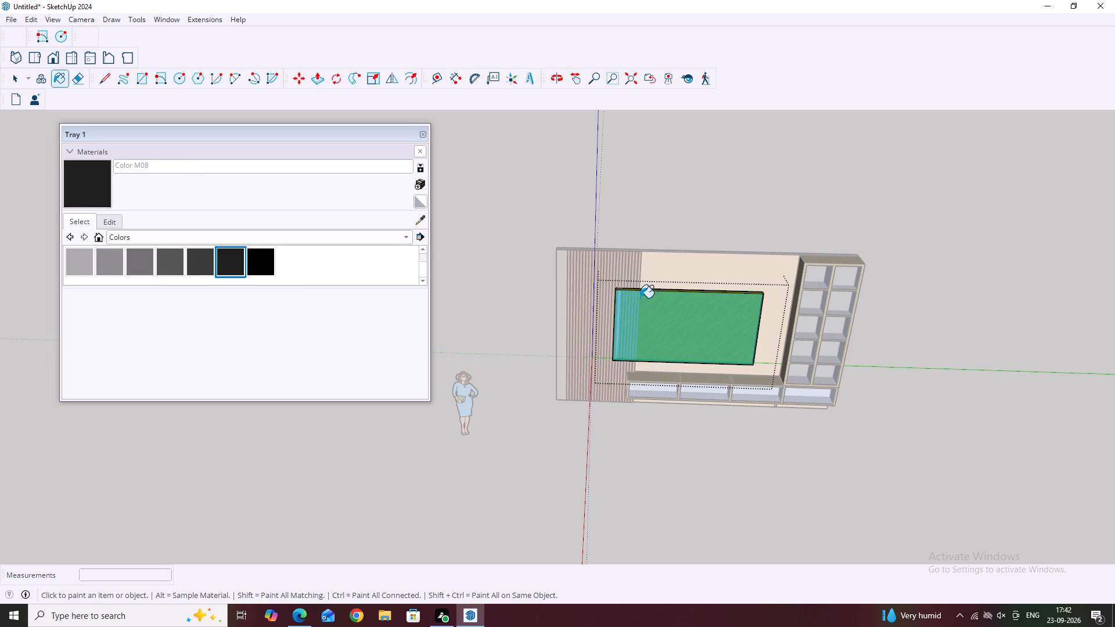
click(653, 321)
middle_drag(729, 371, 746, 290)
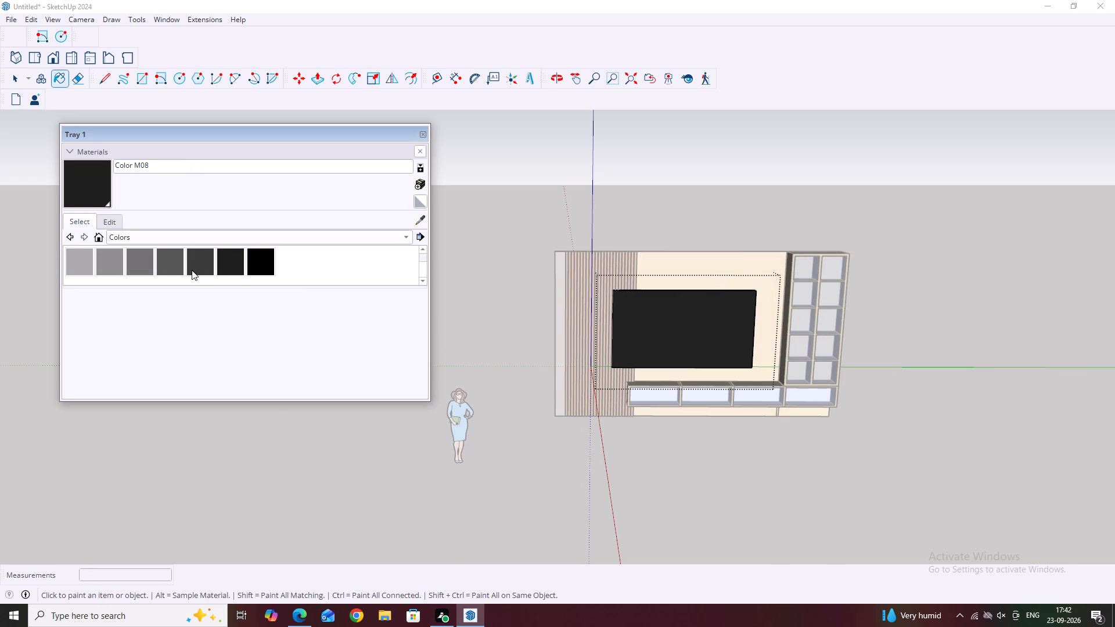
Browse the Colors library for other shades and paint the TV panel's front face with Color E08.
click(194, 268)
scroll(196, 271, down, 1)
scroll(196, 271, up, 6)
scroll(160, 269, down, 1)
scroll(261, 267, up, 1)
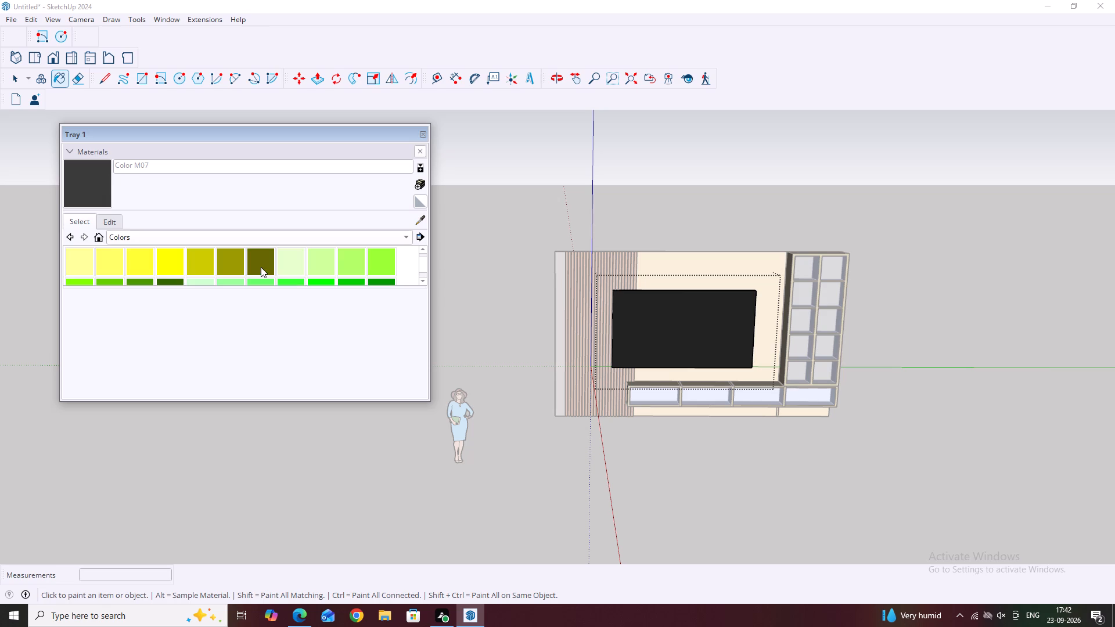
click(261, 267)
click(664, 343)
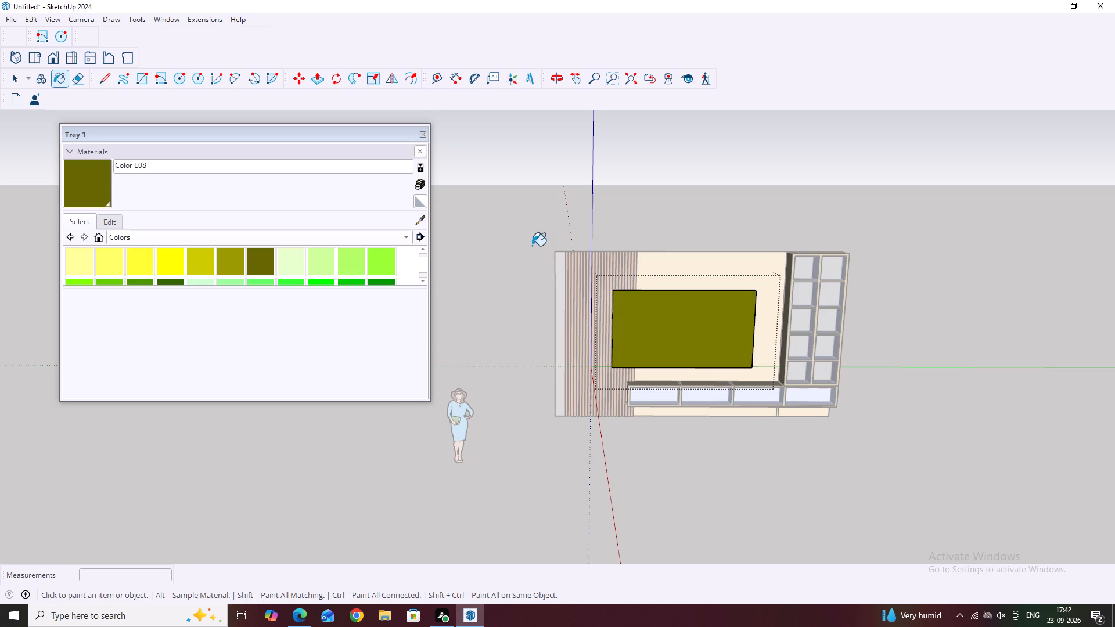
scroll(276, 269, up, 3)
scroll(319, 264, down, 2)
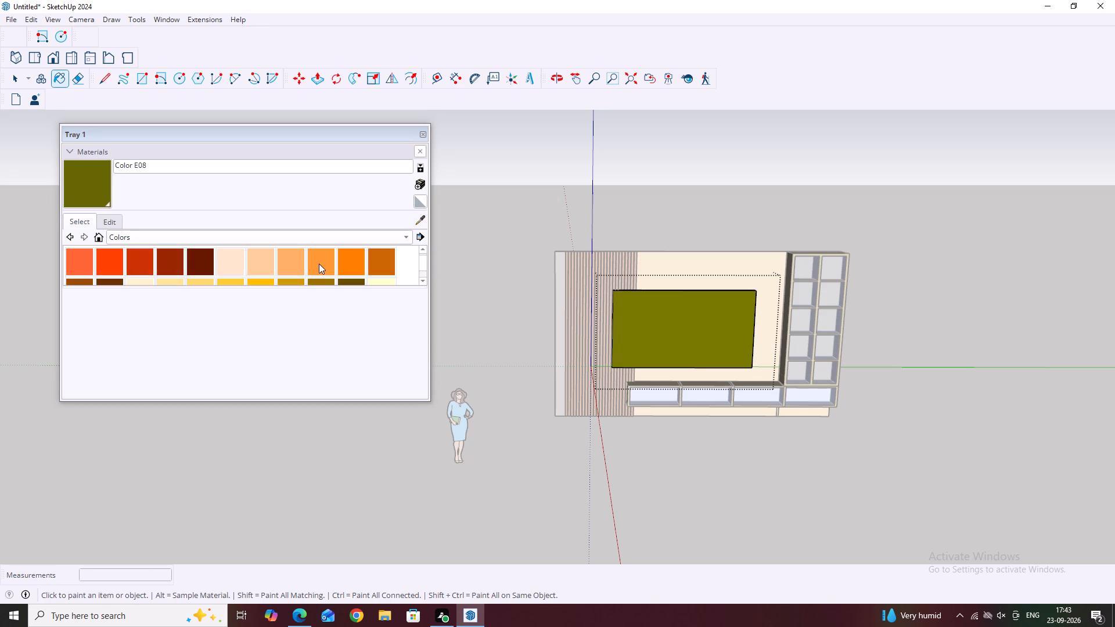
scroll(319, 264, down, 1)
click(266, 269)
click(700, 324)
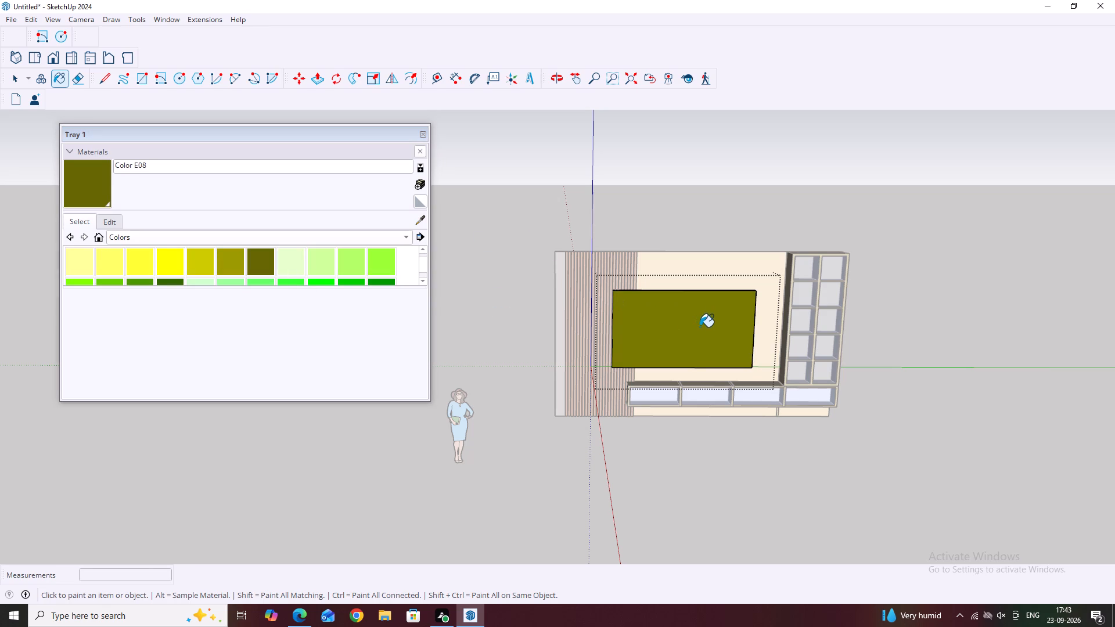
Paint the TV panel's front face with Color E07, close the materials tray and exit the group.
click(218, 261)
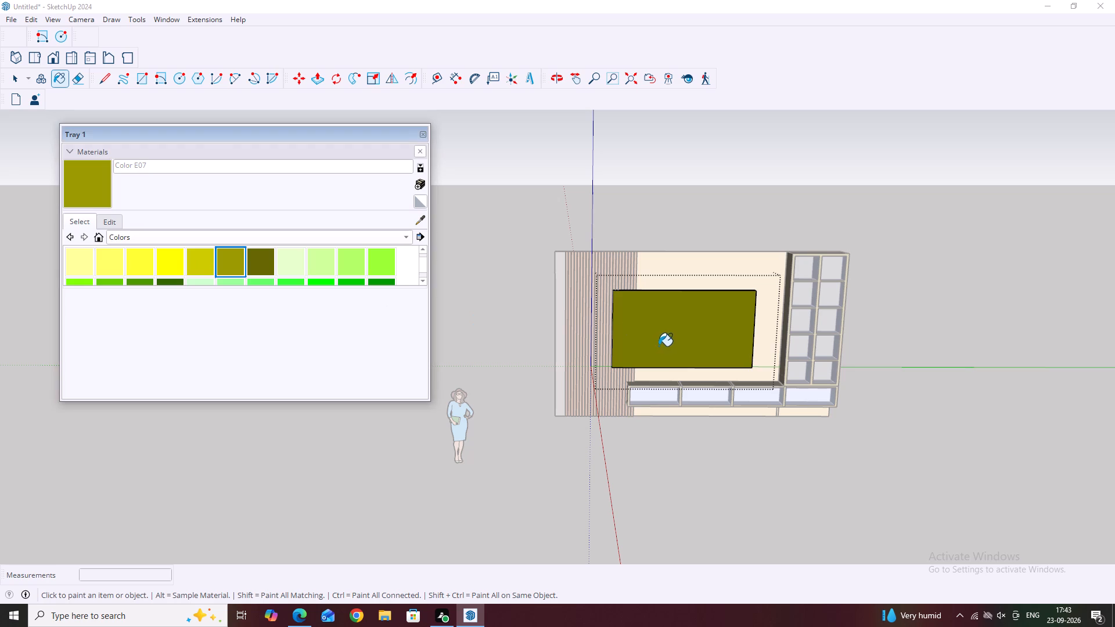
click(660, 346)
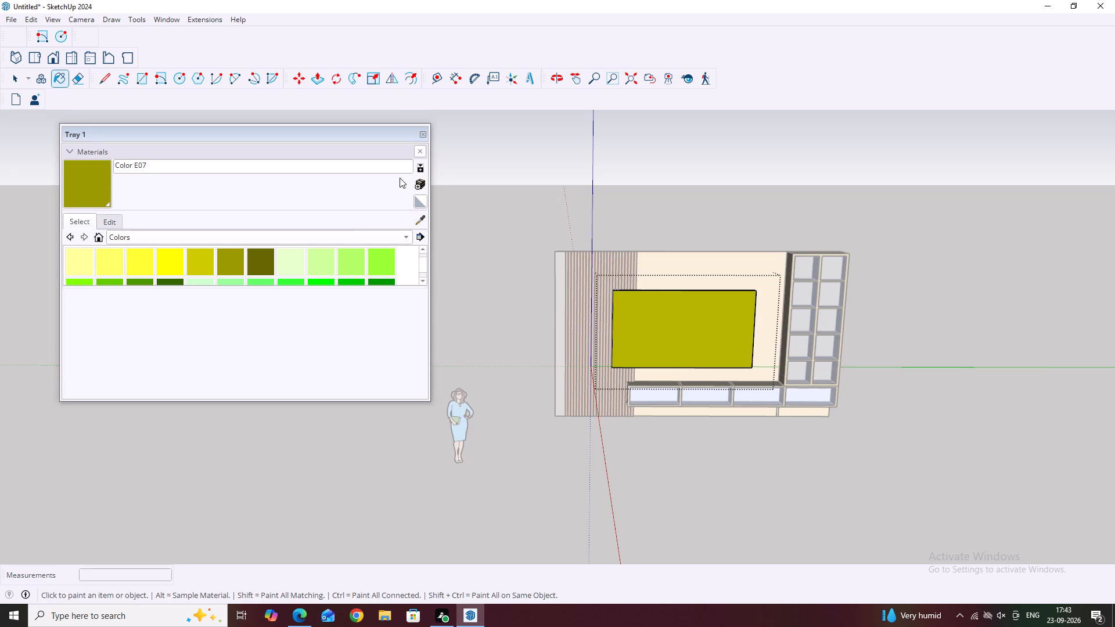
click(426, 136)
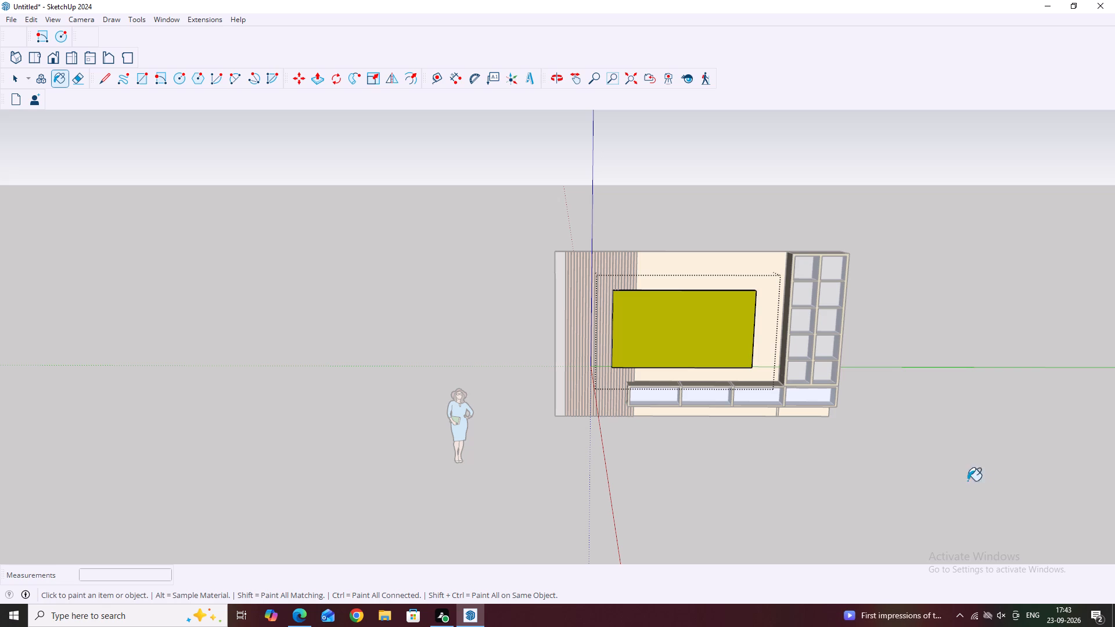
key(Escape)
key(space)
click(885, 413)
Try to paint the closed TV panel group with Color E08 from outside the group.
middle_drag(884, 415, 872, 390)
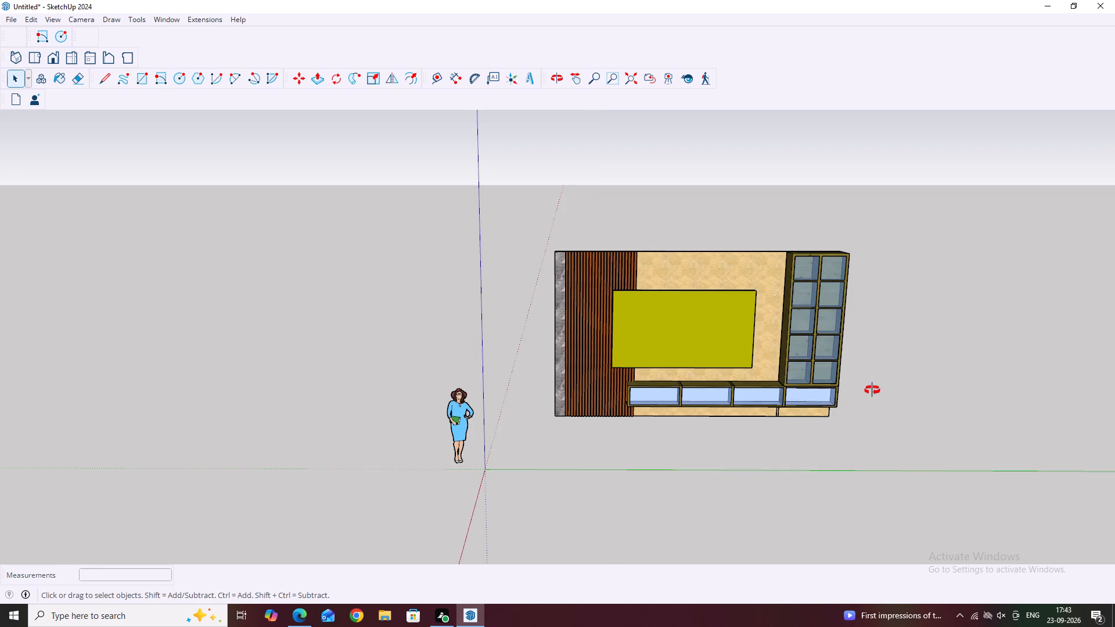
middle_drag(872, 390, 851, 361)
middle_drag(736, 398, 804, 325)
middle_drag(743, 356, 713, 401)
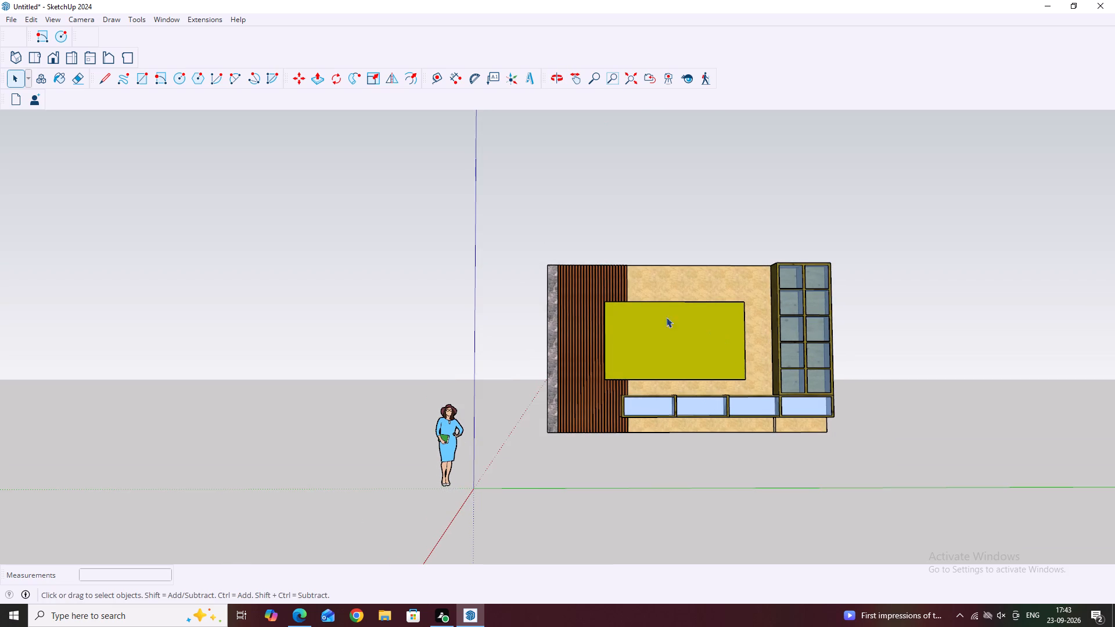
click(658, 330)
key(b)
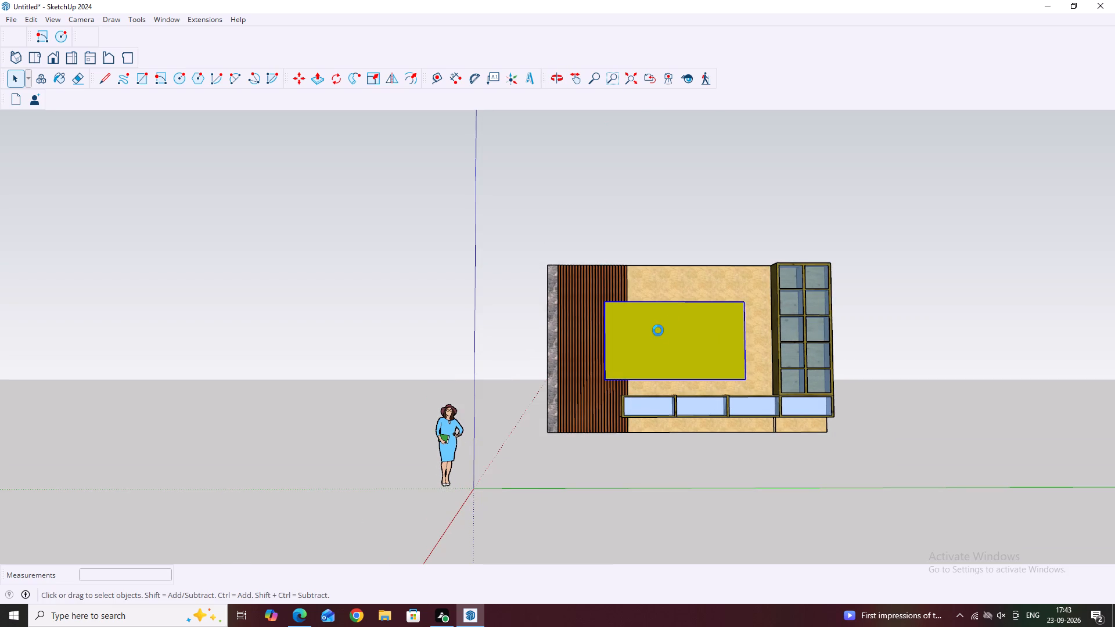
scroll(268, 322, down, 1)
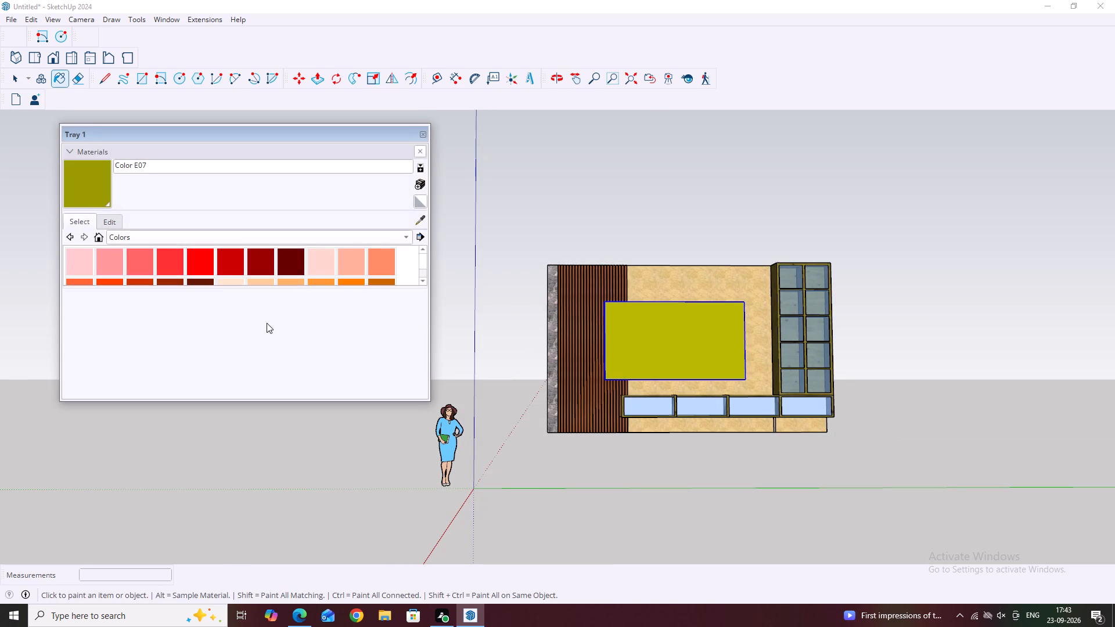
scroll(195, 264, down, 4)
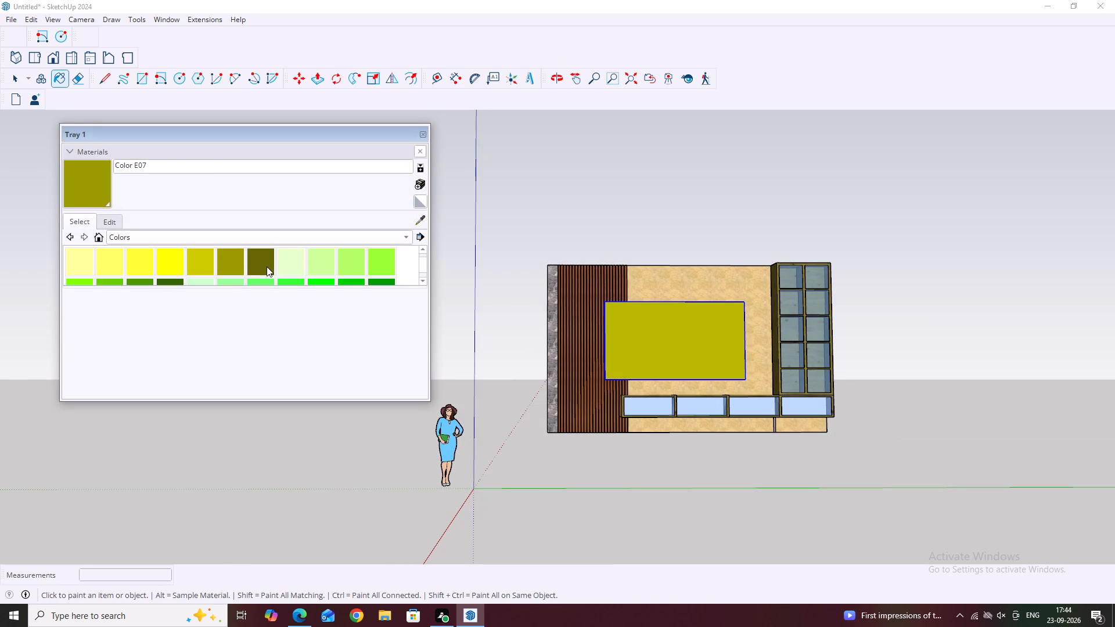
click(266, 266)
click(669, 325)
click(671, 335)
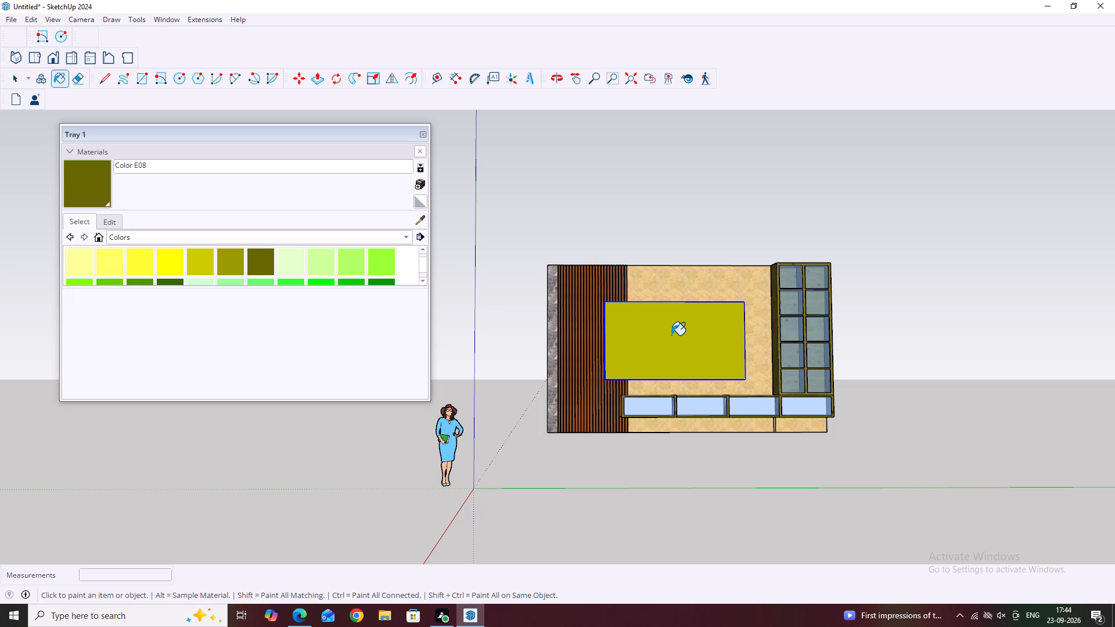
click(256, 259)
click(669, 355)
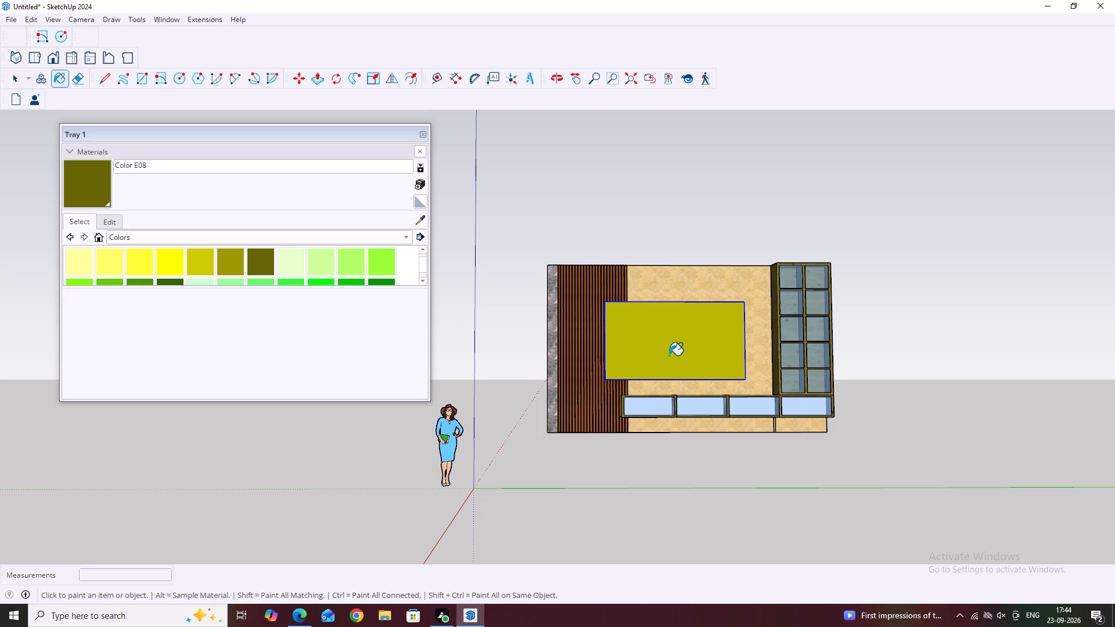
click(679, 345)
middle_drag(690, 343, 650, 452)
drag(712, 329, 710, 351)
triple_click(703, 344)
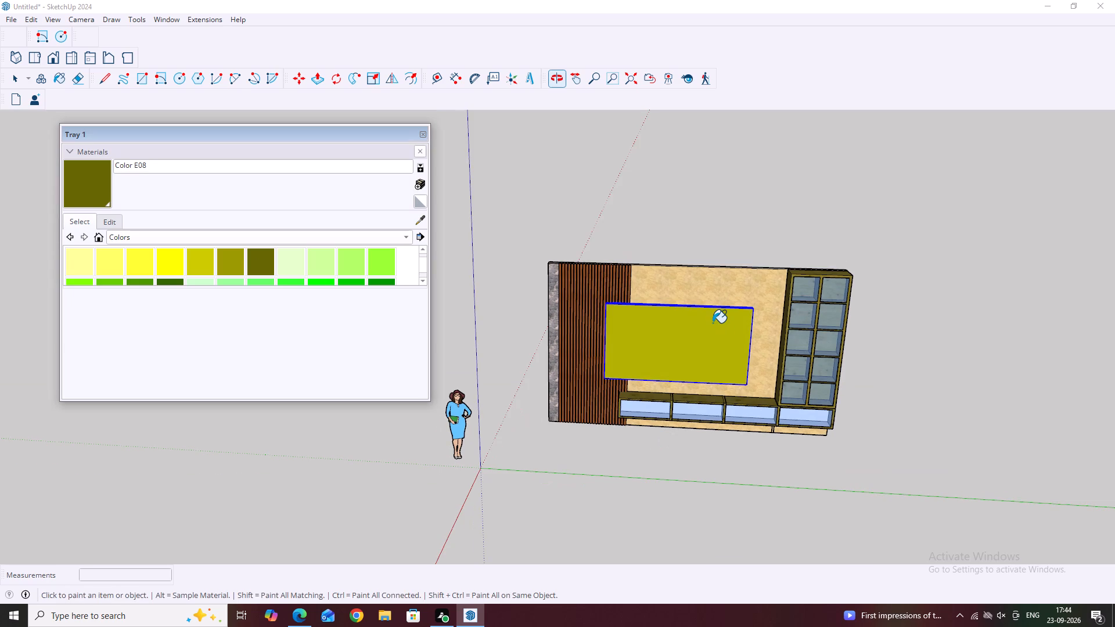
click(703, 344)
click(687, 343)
Open the TV panel group, paint its selected faces with Color E08, then close the tray and exit the group.
key(space)
click(657, 349)
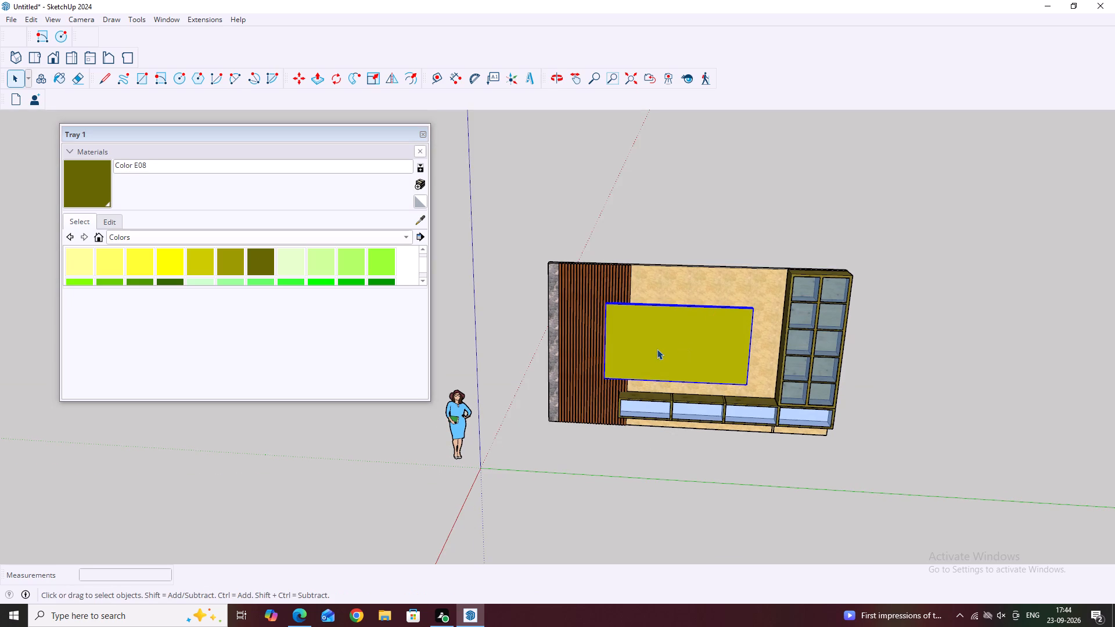
triple_click(657, 349)
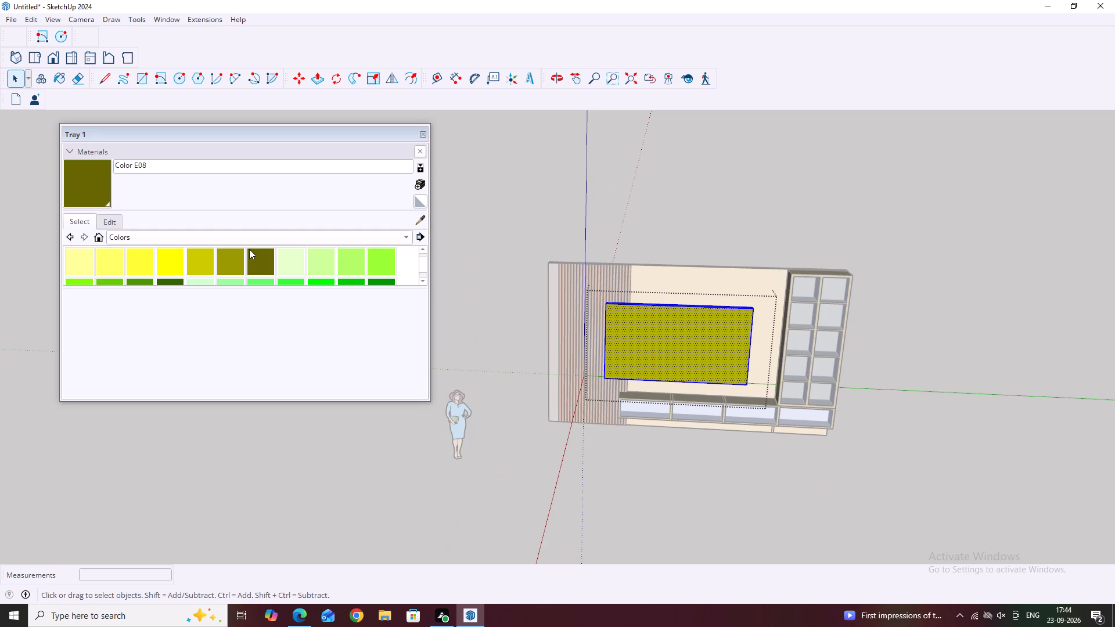
click(257, 262)
click(703, 347)
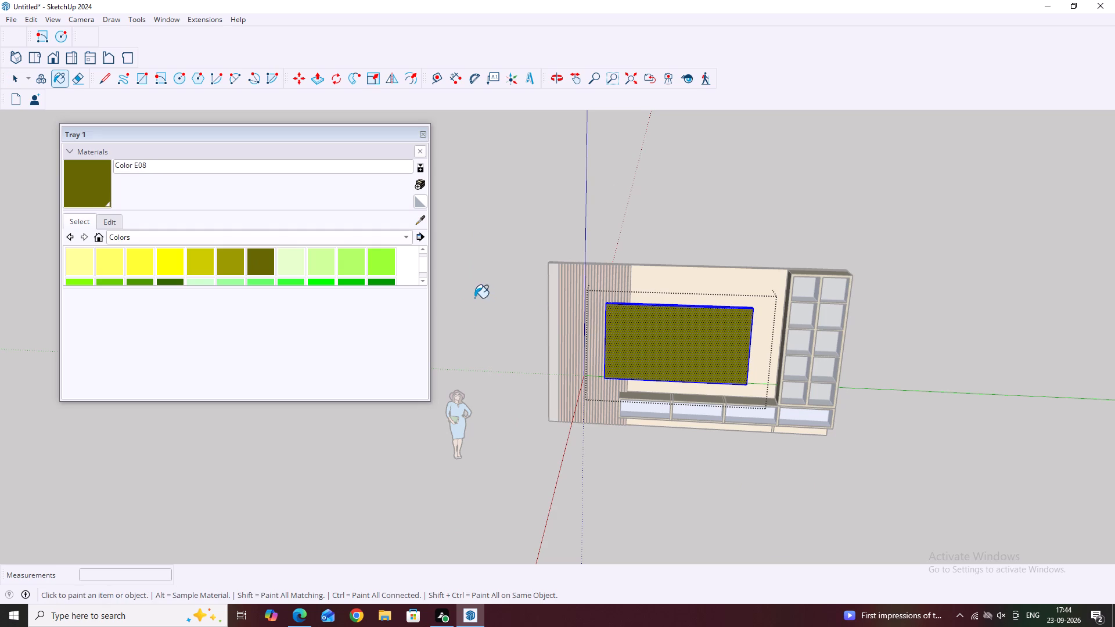
key(Escape)
key(space)
click(421, 139)
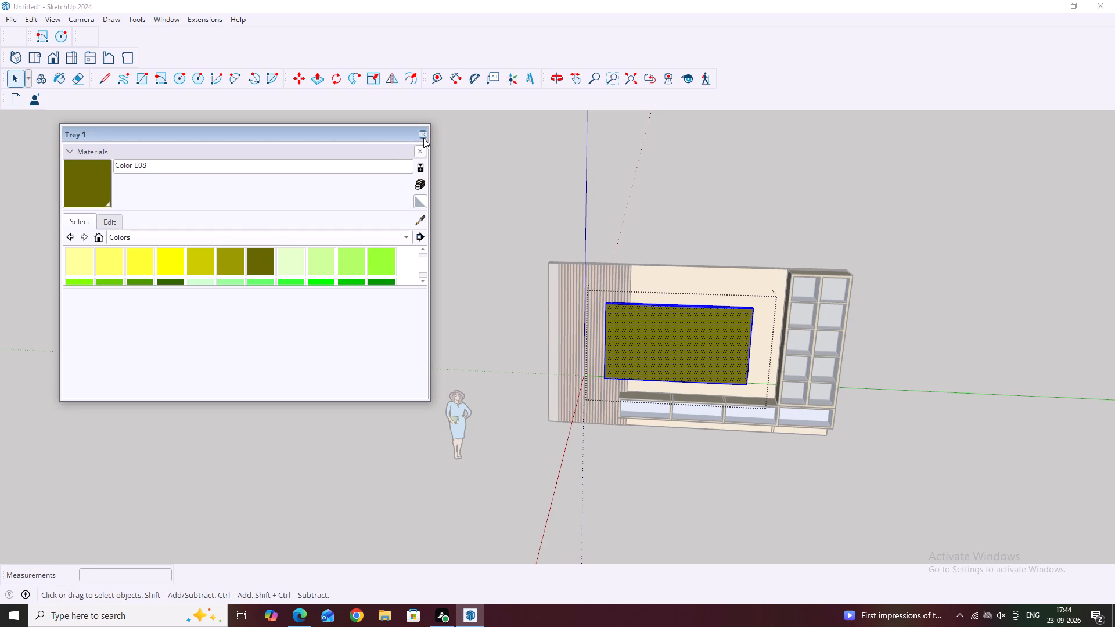
click(423, 138)
click(527, 197)
Examine the painted TV wall unit from the front and from several angles.
middle_drag(731, 377, 746, 302)
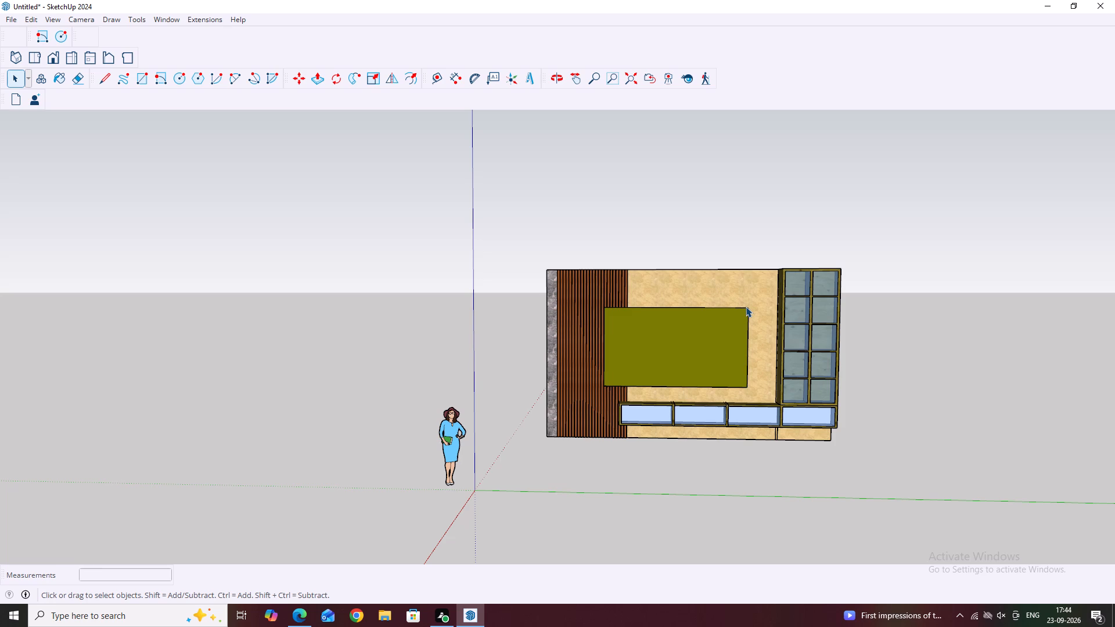
middle_drag(836, 452, 882, 451)
middle_drag(760, 367, 685, 399)
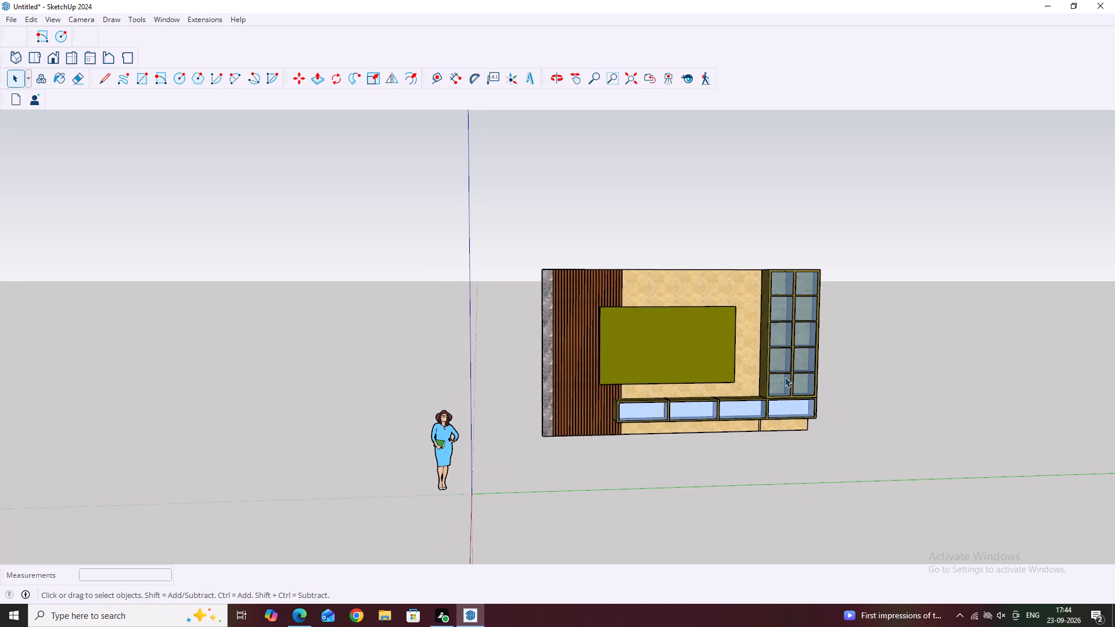
middle_drag(775, 412, 764, 381)
scroll(729, 387, down, 1)
scroll(687, 429, up, 3)
middle_drag(678, 446, 731, 401)
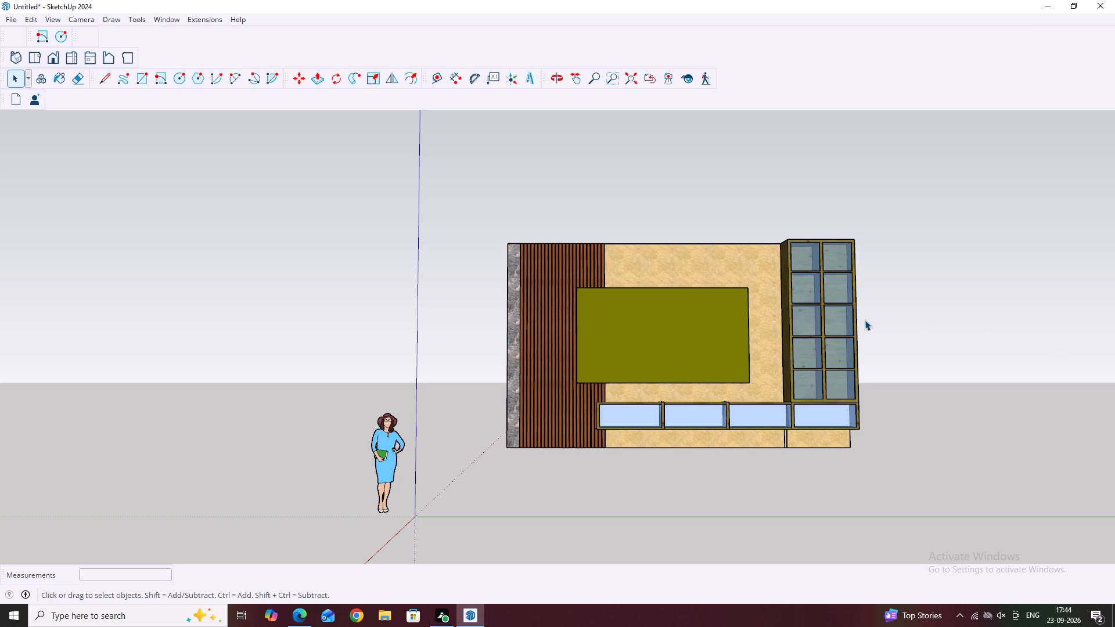
middle_drag(745, 255, 848, 349)
scroll(697, 327, down, 1)
middle_drag(612, 369, 666, 388)
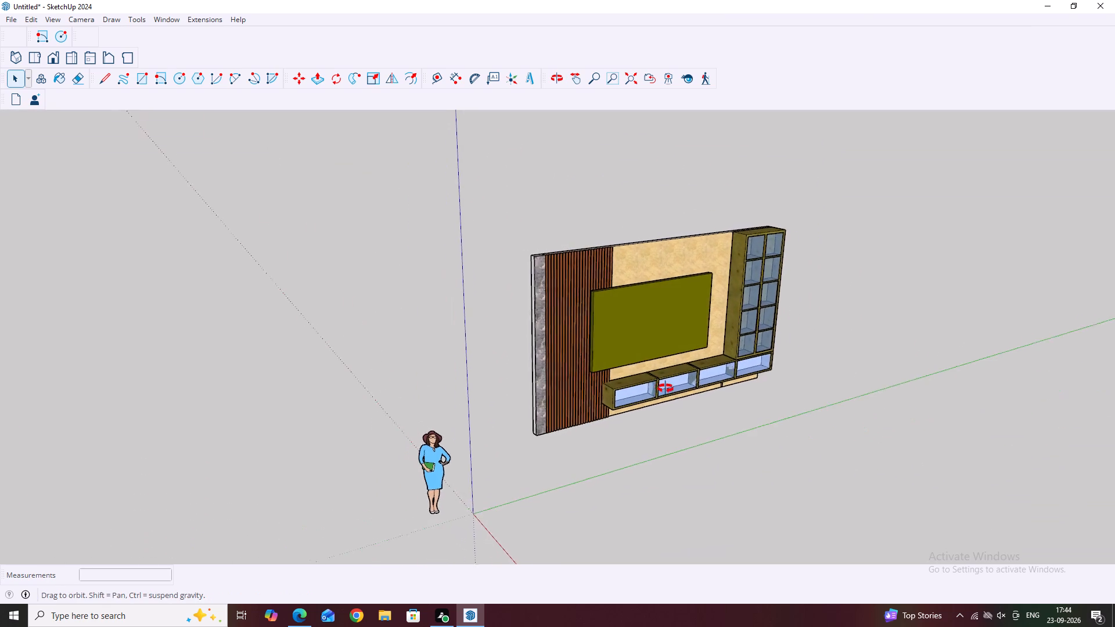
middle_drag(666, 388, 669, 390)
middle_drag(750, 384, 706, 371)
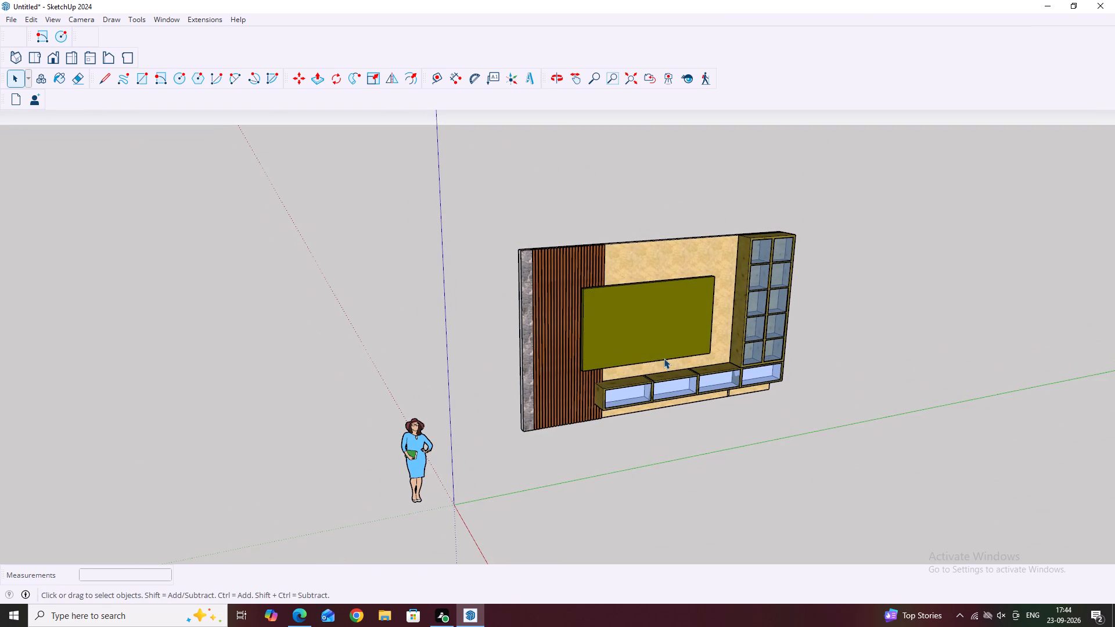
middle_drag(777, 393, 694, 355)
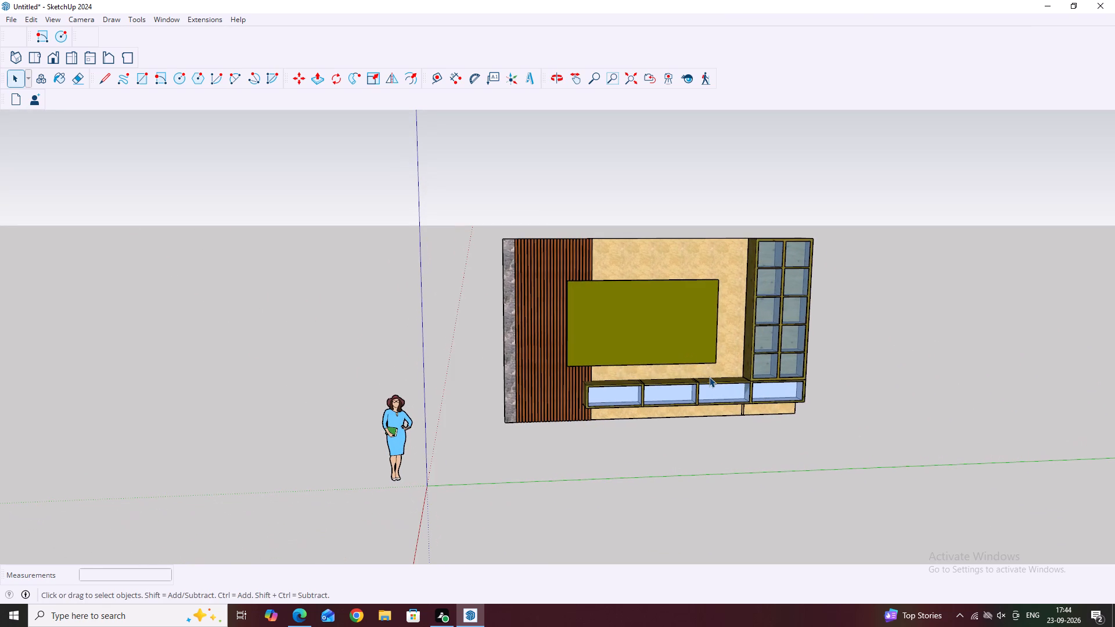
middle_drag(876, 445, 835, 417)
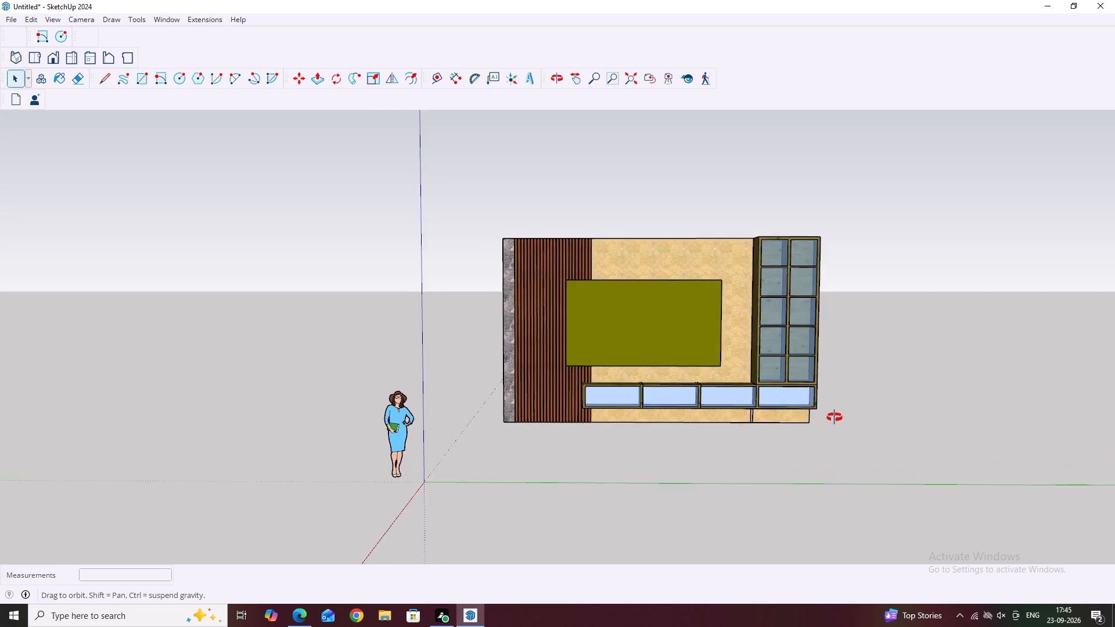
middle_drag(835, 417, 800, 409)
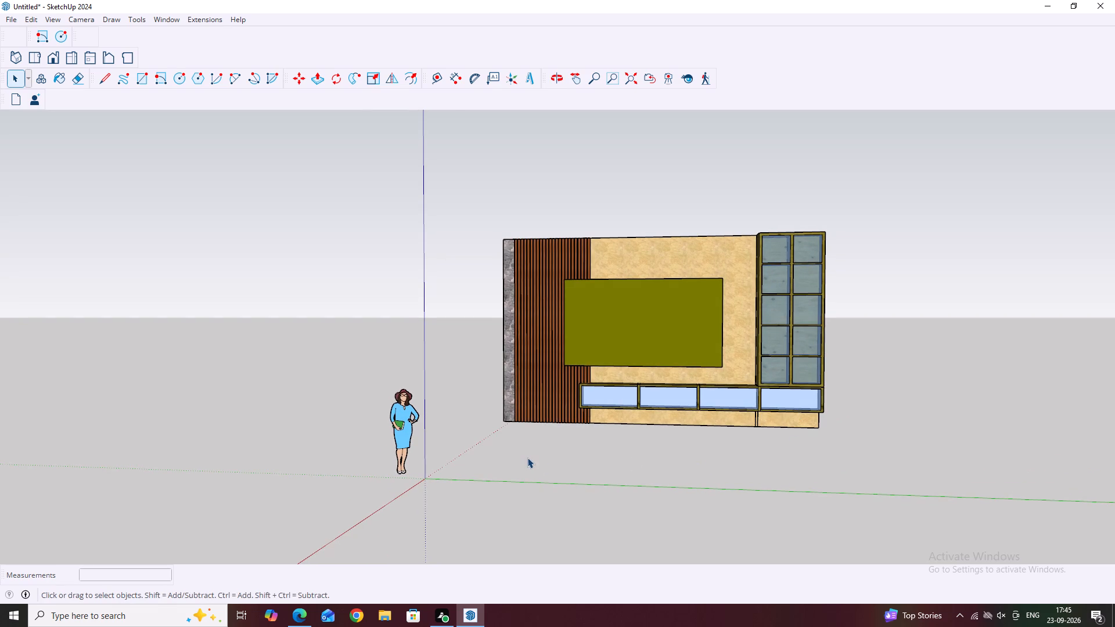
scroll(527, 457, down, 3)
middle_drag(618, 462, 627, 450)
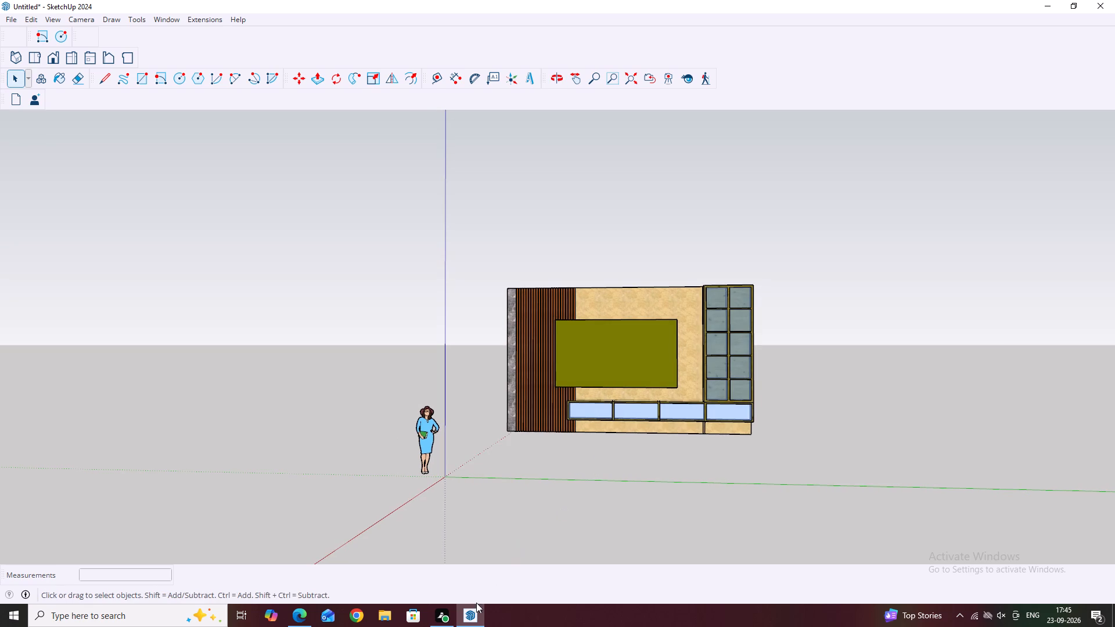
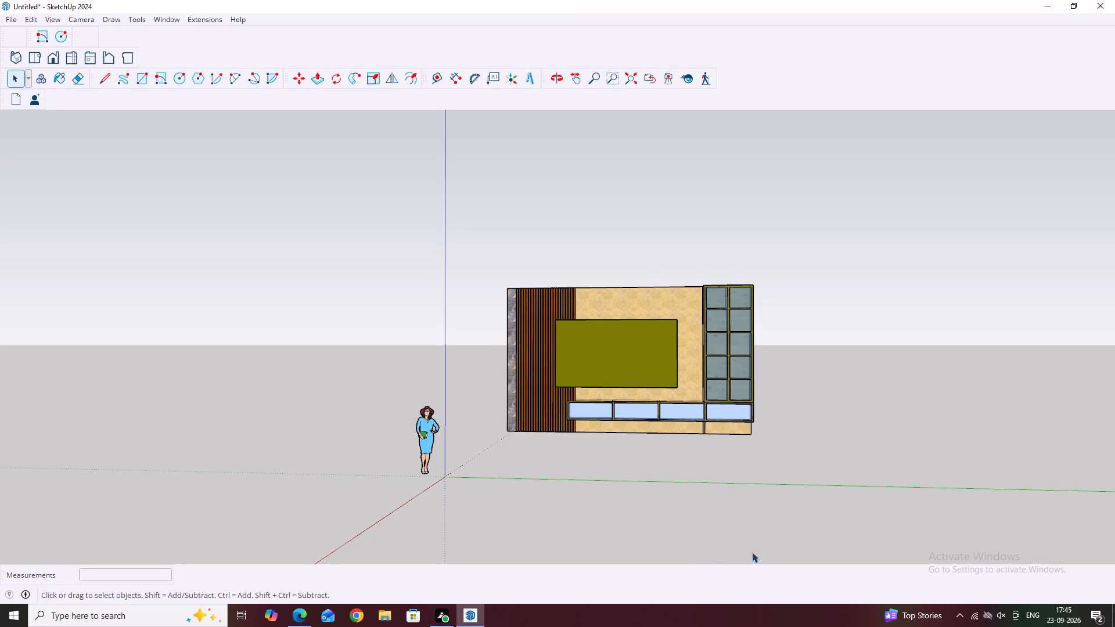
Save the model as SKP TV UNIT in the MANISHA folder on the Desktop.
middle_drag(614, 462, 672, 446)
middle_drag(518, 323, 552, 384)
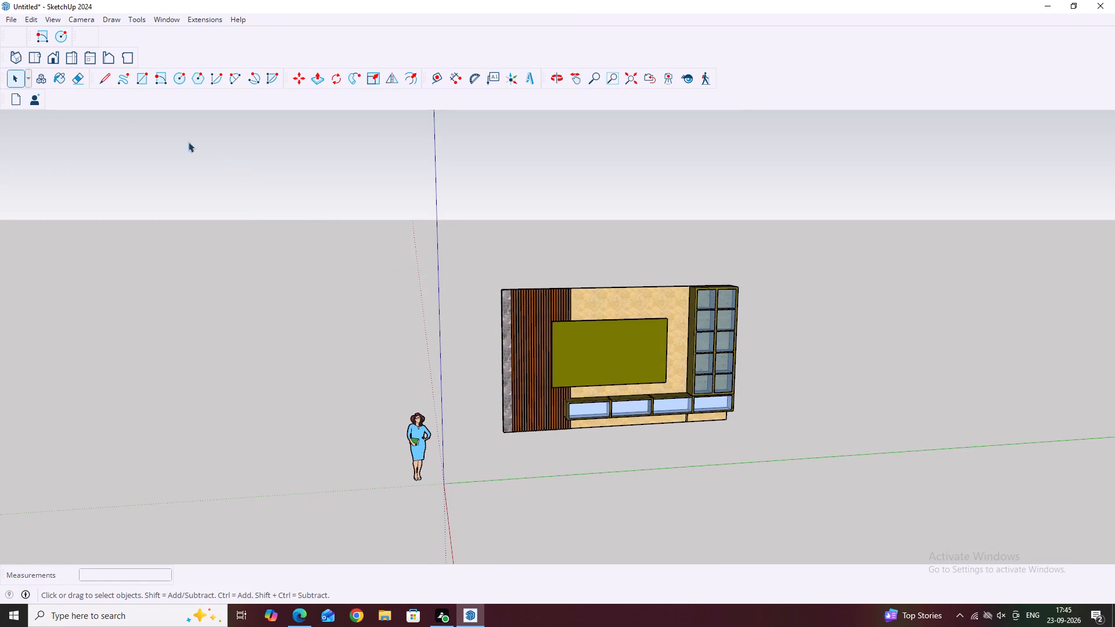
click(6, 22)
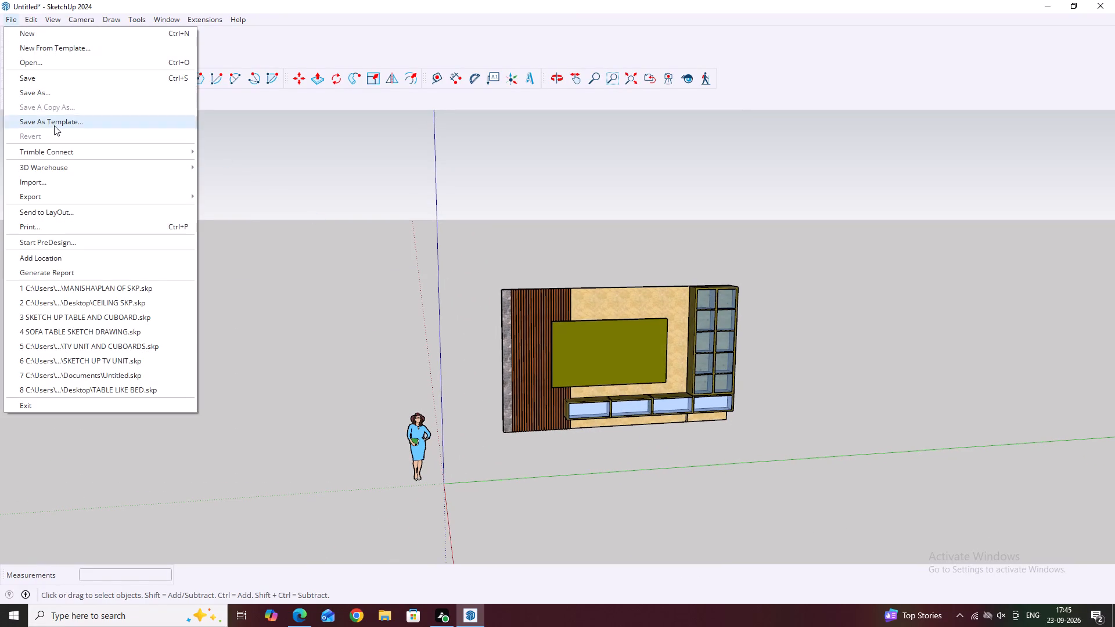
click(83, 94)
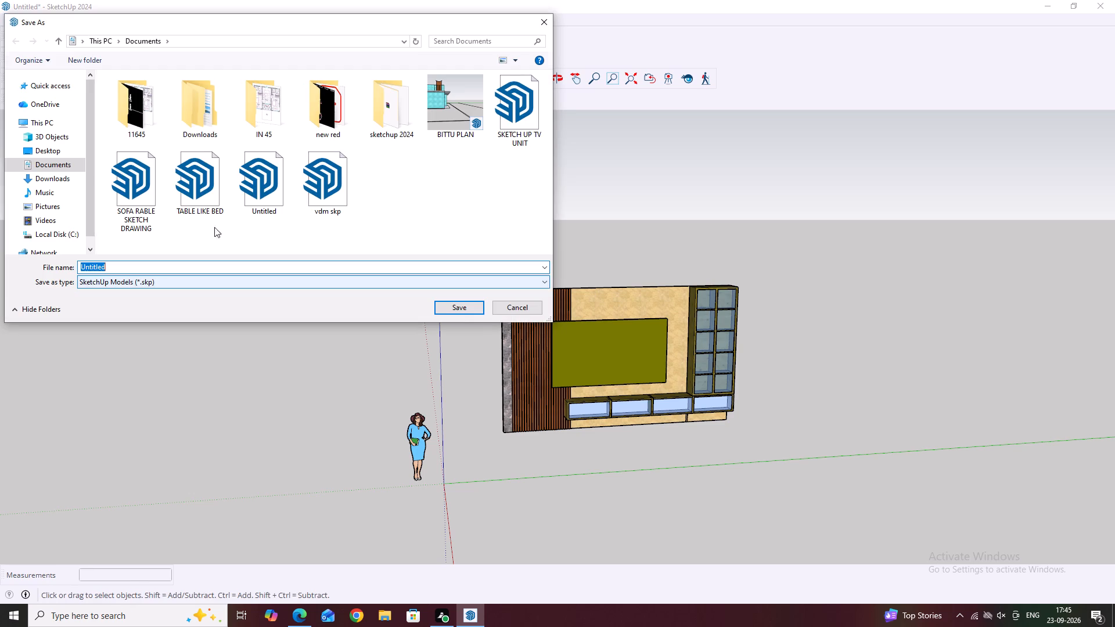
click(53, 152)
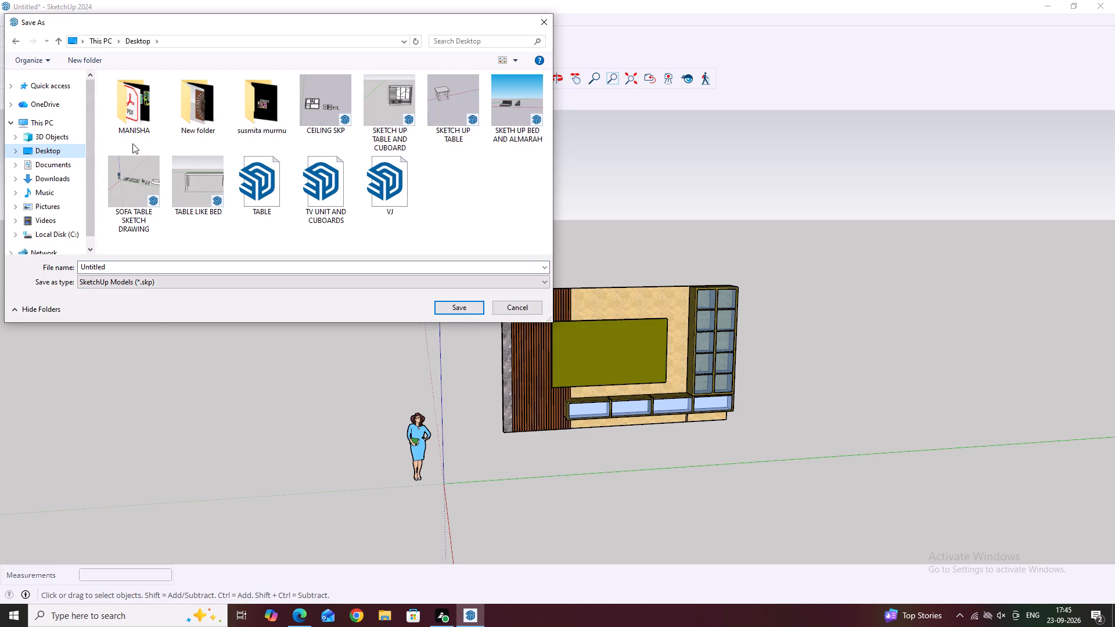
double_click(138, 134)
click(145, 262)
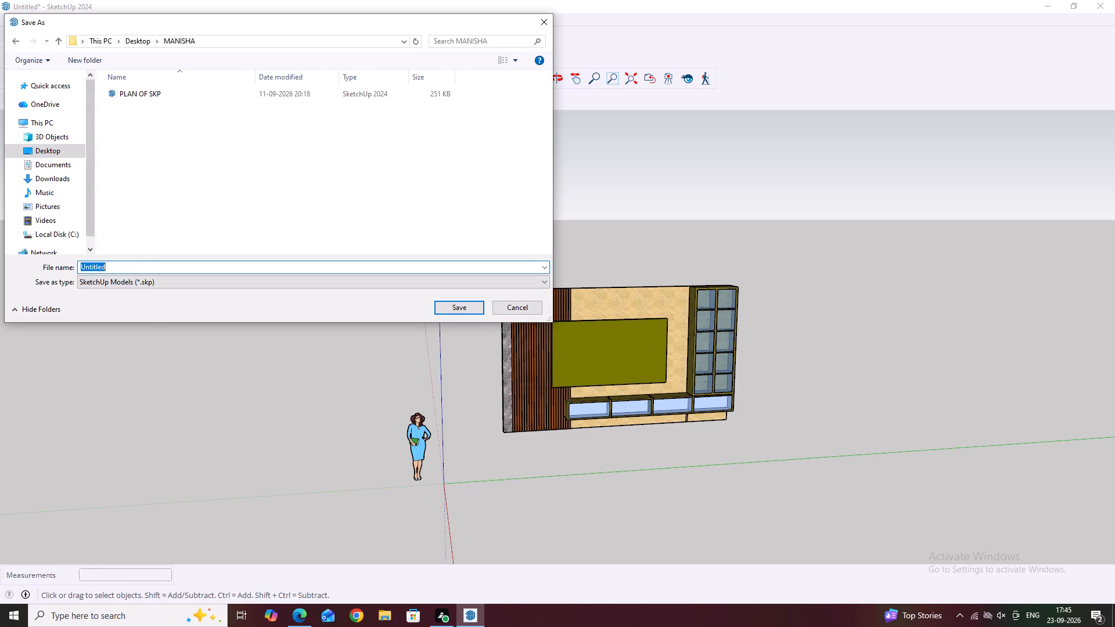
text(SKP)
key(space)
text(TV UNIT)
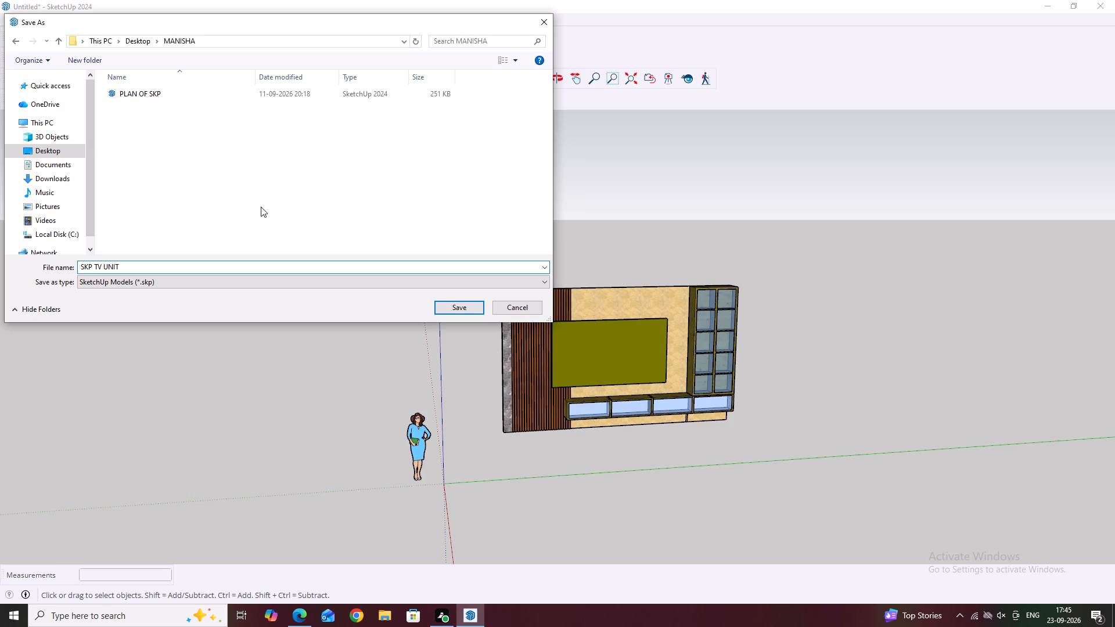
click(473, 308)
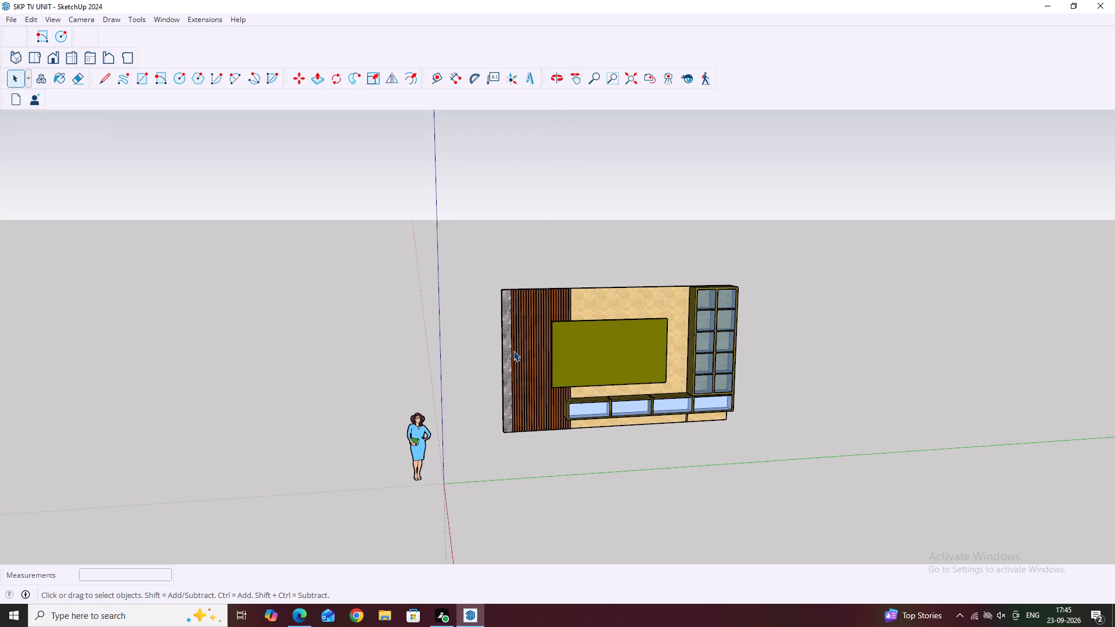
Examine the TV wall unit from the front and from raised angles, both from afar and closer up.
middle_drag(808, 348, 732, 311)
scroll(659, 324, down, 4)
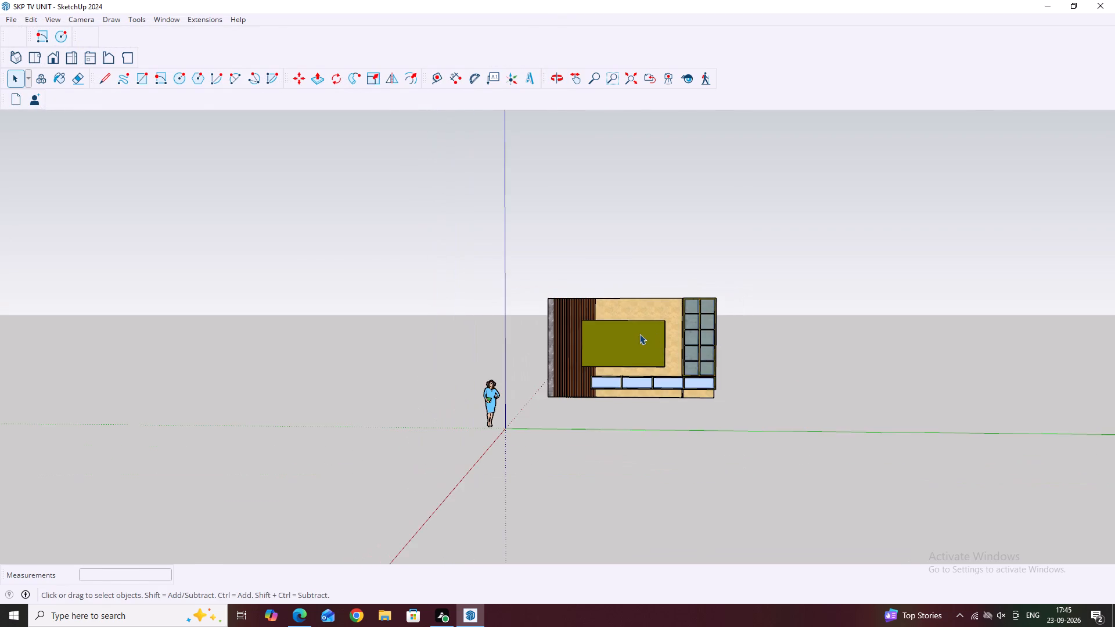
middle_drag(646, 340, 758, 424)
middle_drag(832, 323, 751, 296)
scroll(750, 296, down, 5)
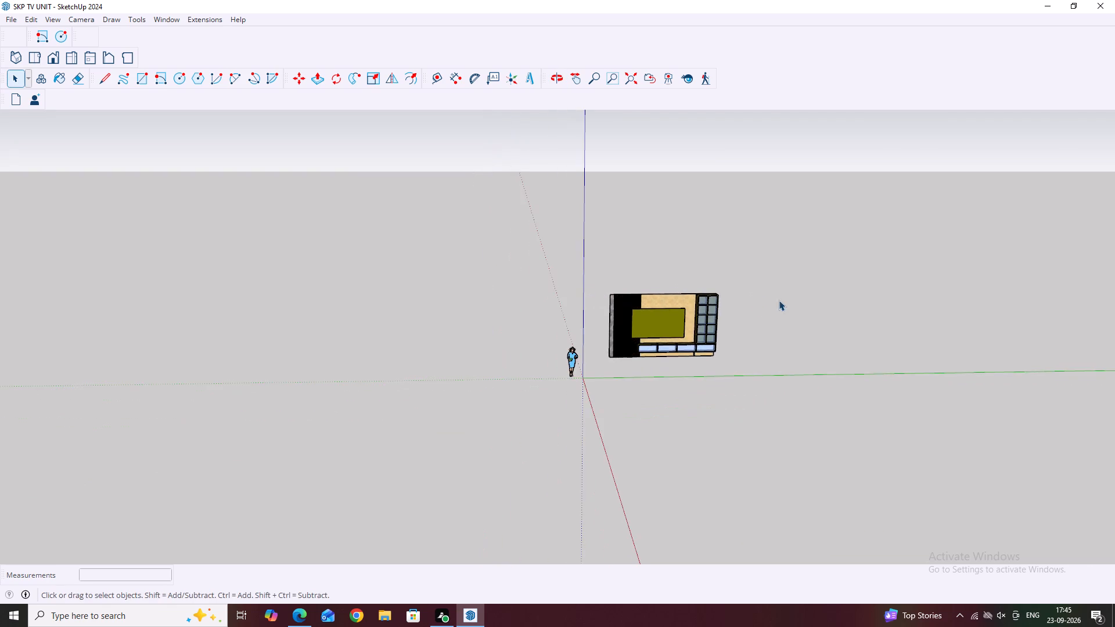
middle_drag(776, 301, 677, 336)
scroll(640, 345, up, 6)
middle_drag(633, 358, 685, 341)
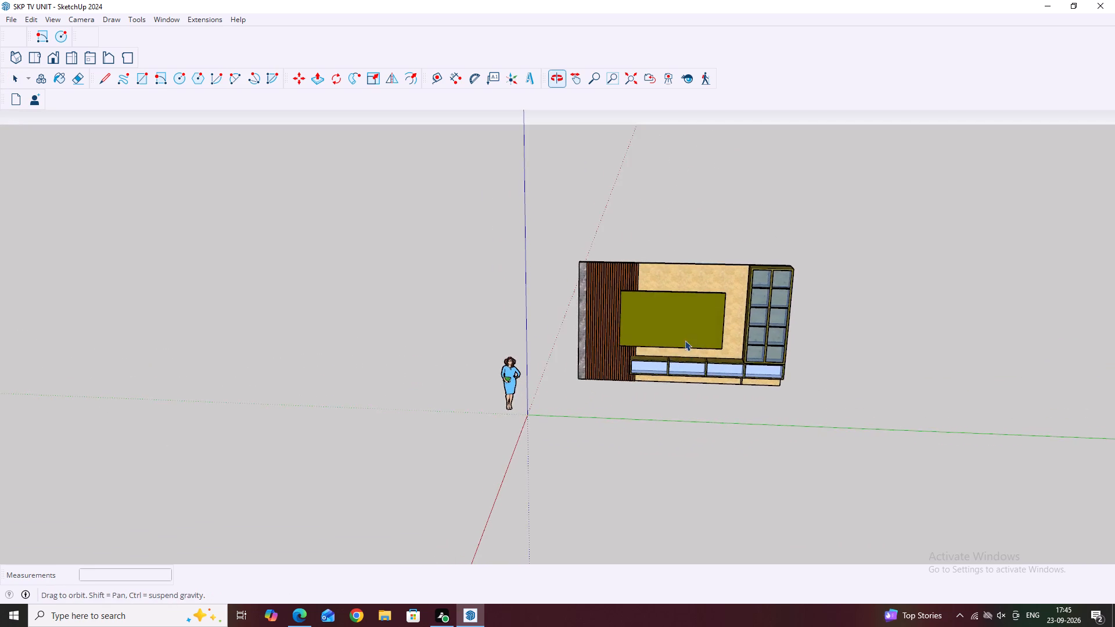
scroll(626, 365, up, 2)
middle_drag(606, 382, 623, 331)
scroll(613, 335, up, 2)
middle_drag(632, 336, 631, 304)
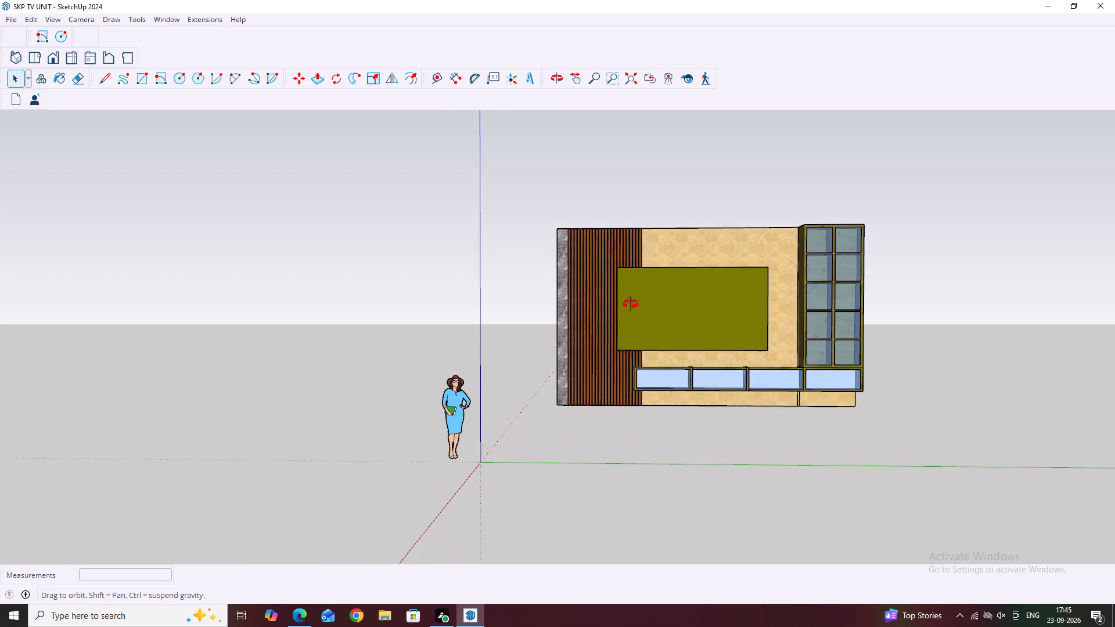
middle_drag(631, 304, 630, 304)
middle_drag(613, 339, 612, 316)
Preview the print of the current view with Microsoft Print to PDF as the destination, then close the preview.
click(16, 21)
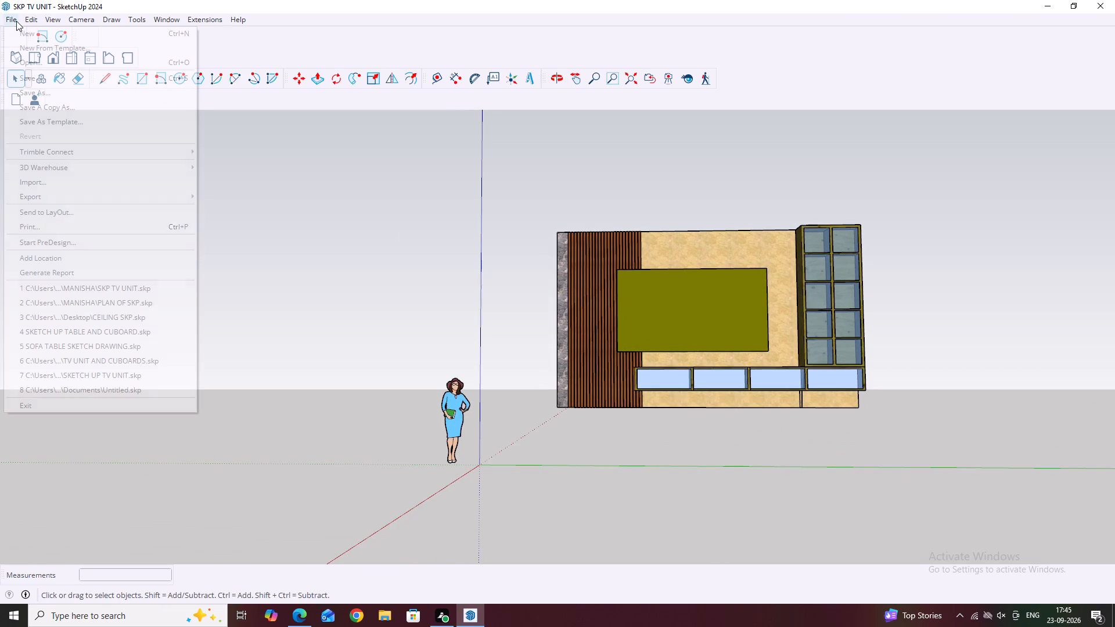
click(51, 228)
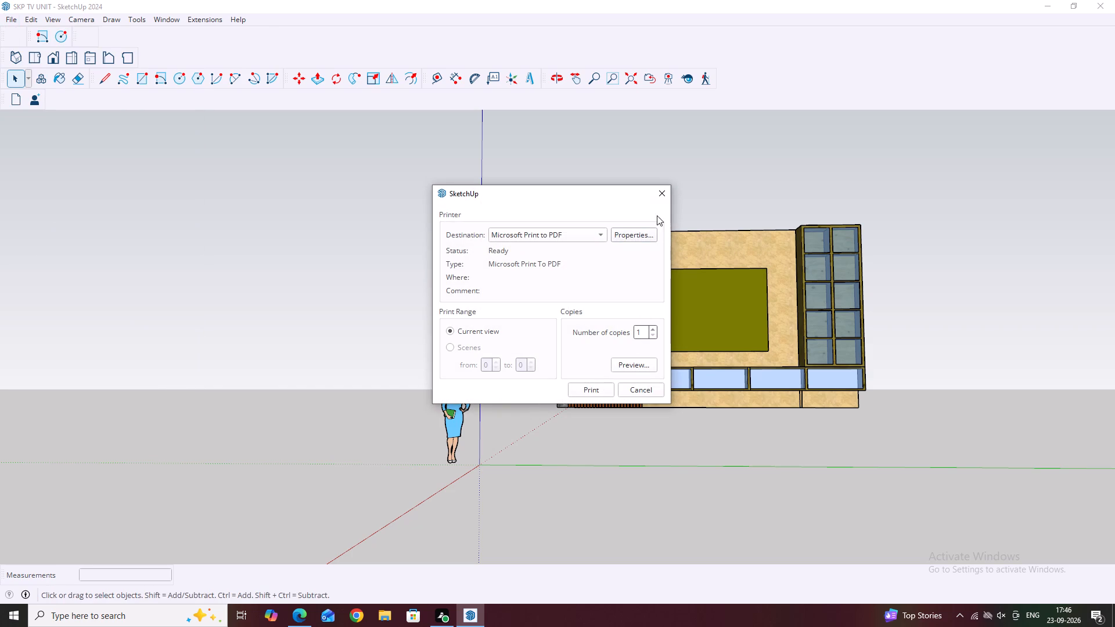
click(639, 367)
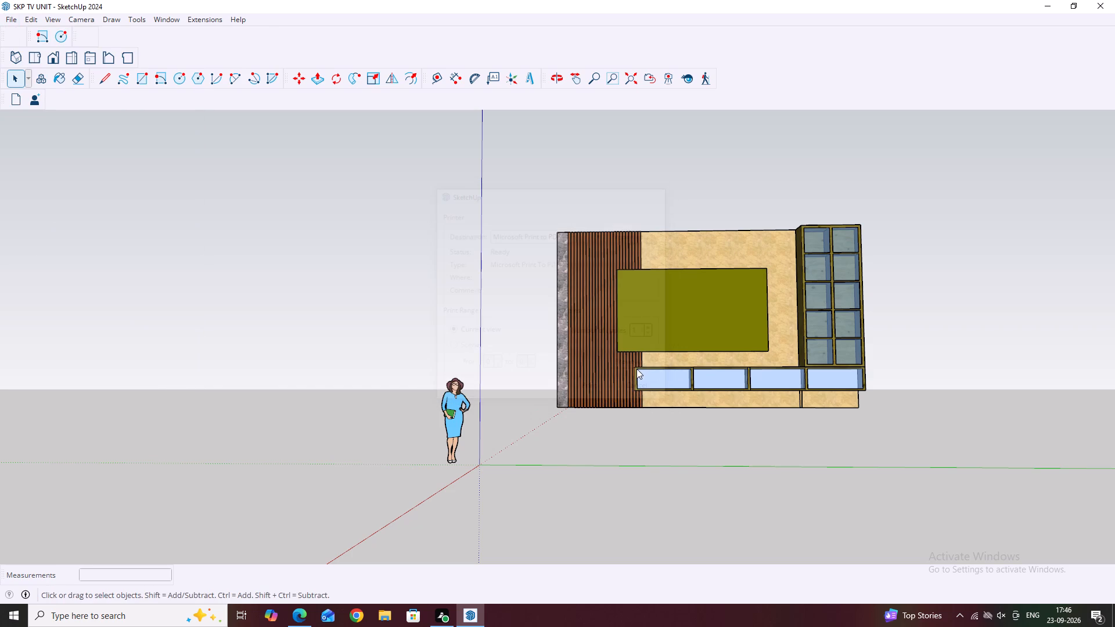
scroll(570, 315, up, 2)
click(9, 21)
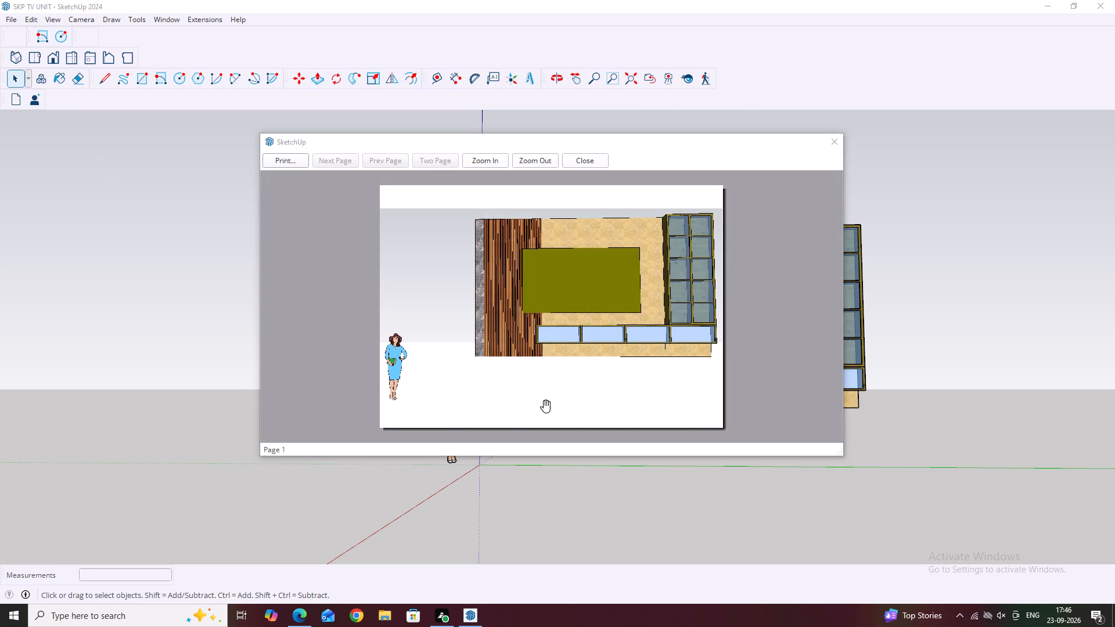
scroll(631, 282, up, 8)
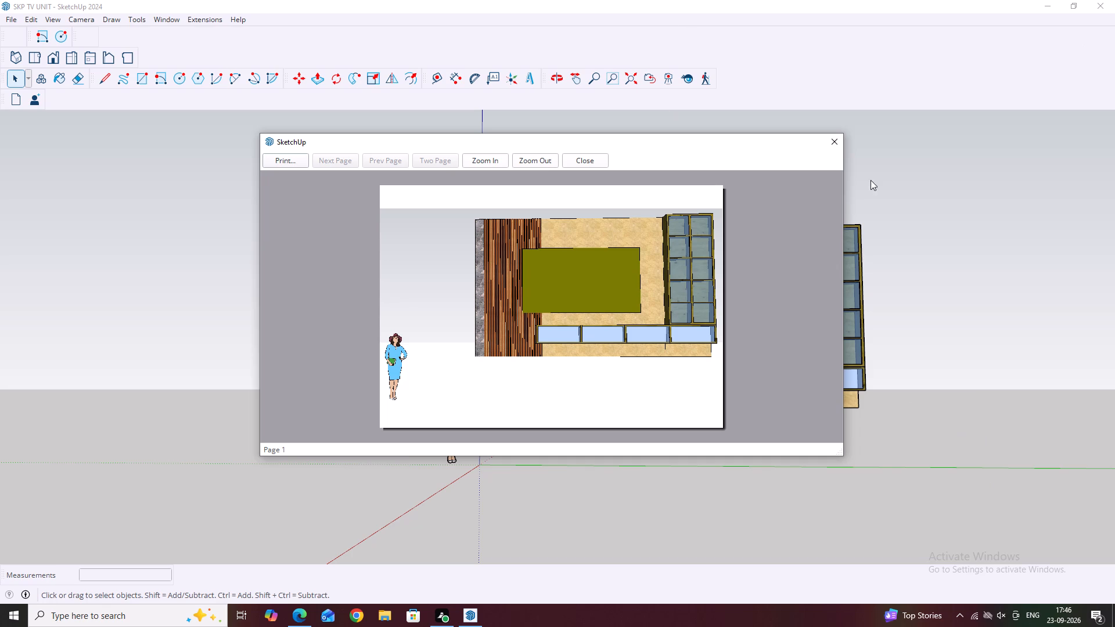
click(839, 145)
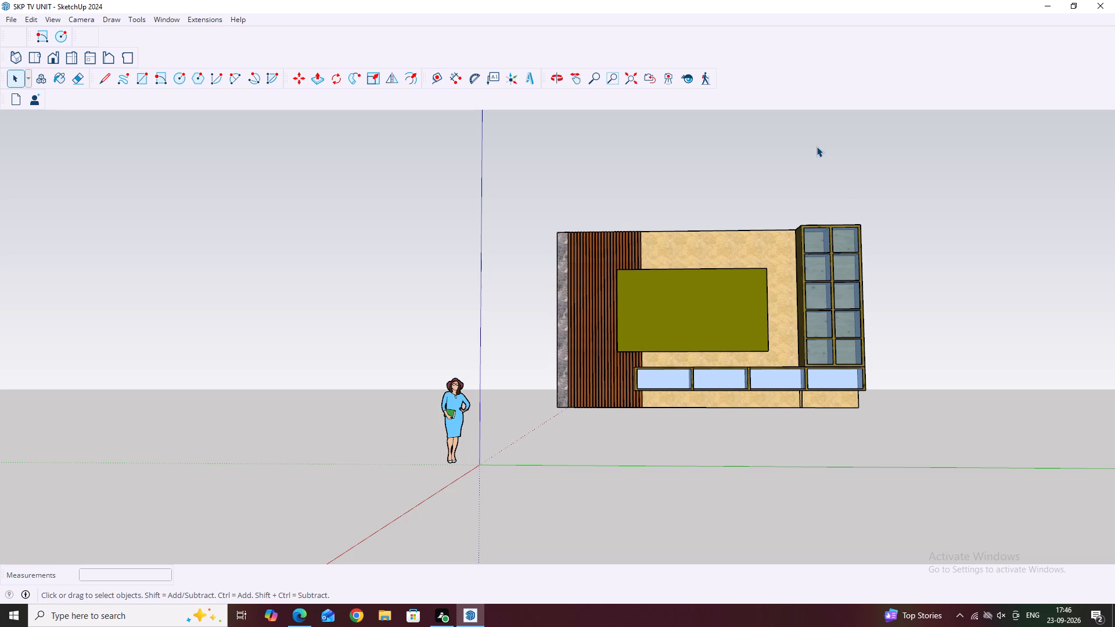
Examine the wall unit's panelling, TV panel, low cabinets and tall shelving from low, frontal and raised angles.
scroll(747, 327, down, 2)
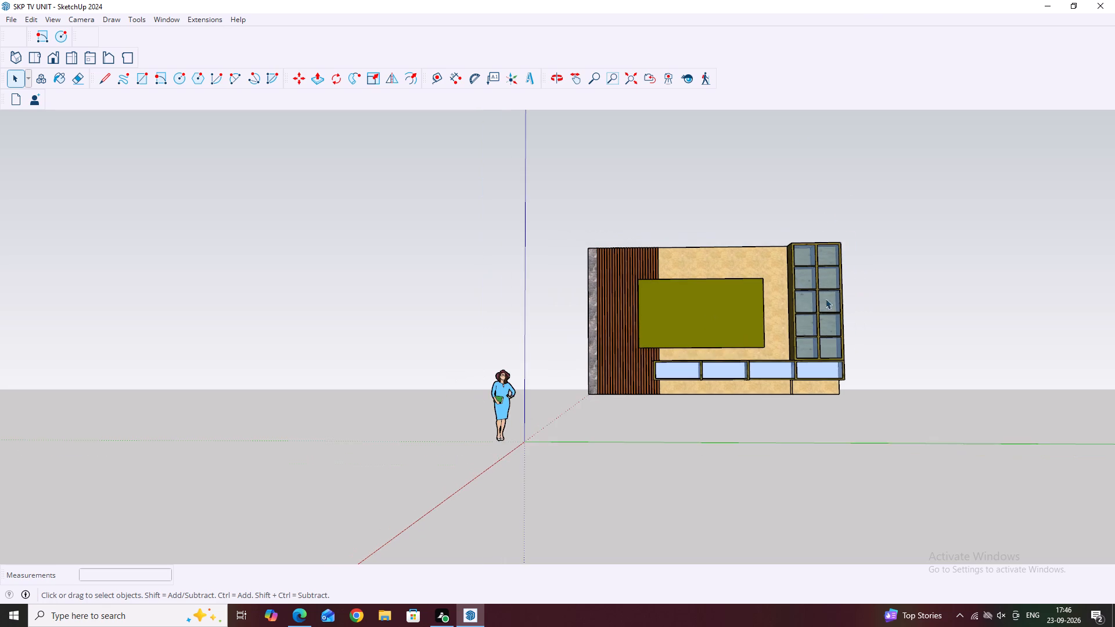
middle_drag(822, 299, 767, 294)
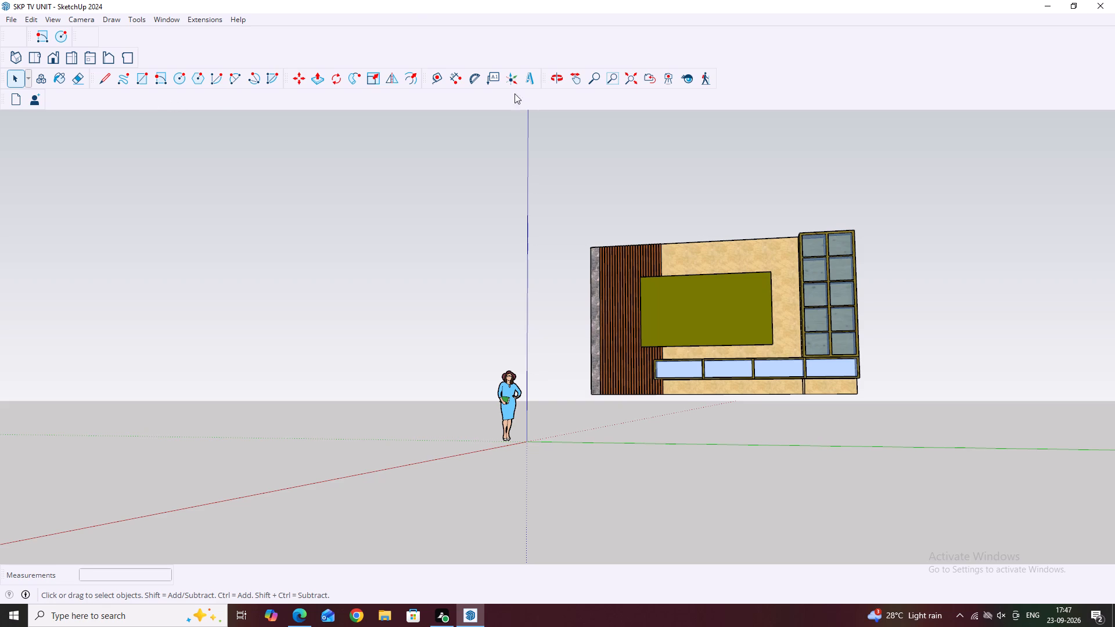
scroll(649, 190, down, 1)
middle_drag(707, 267, 719, 240)
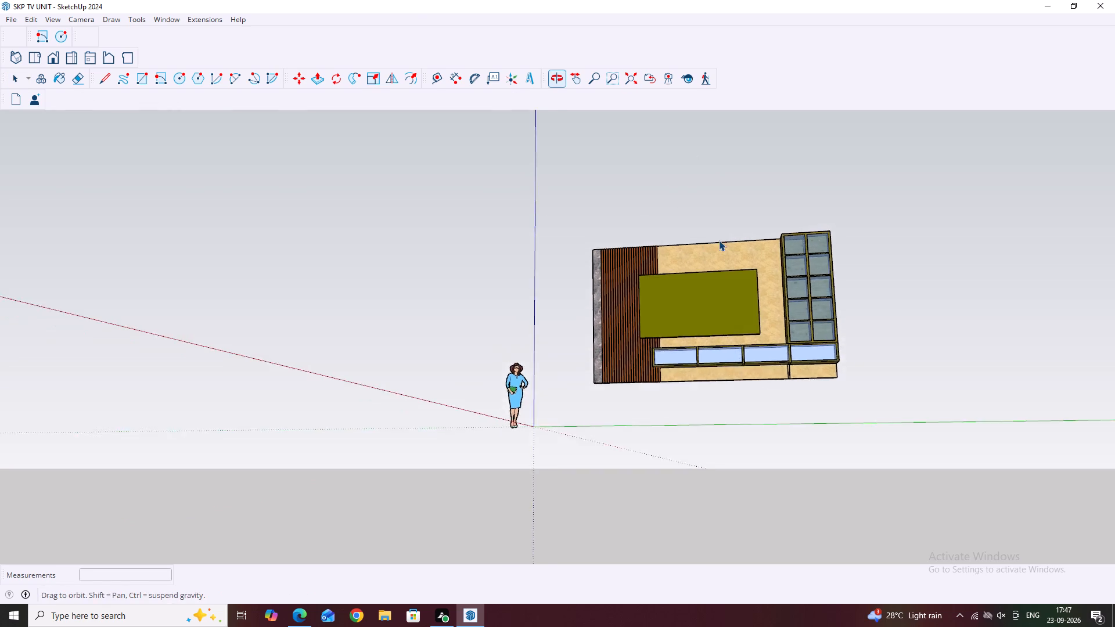
scroll(718, 240, down, 9)
middle_drag(679, 278, 735, 332)
scroll(645, 276, up, 5)
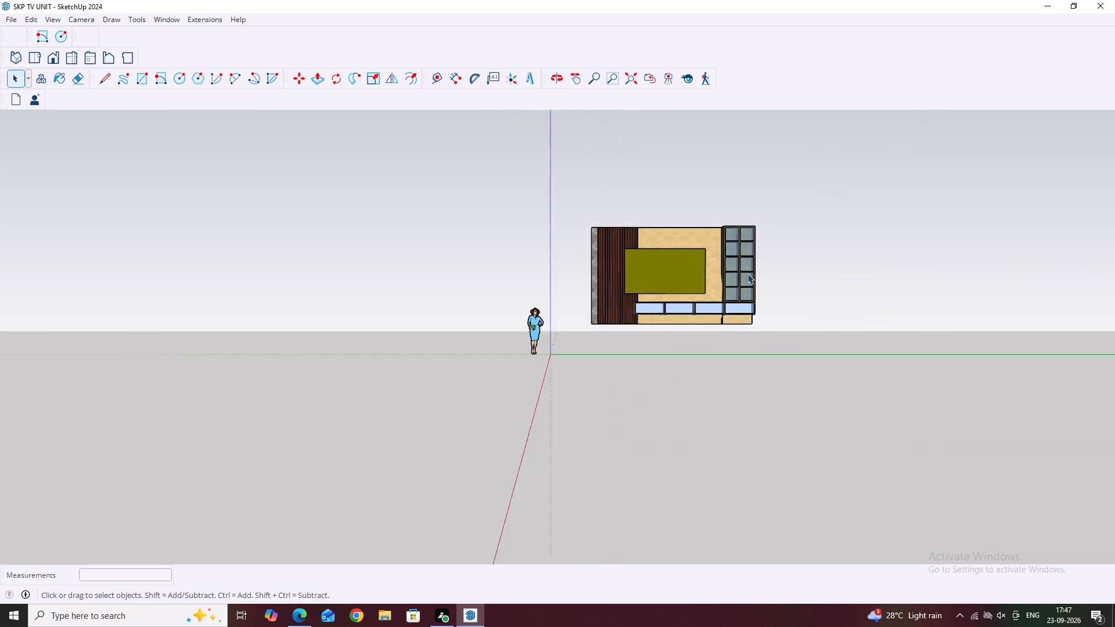
scroll(747, 273, up, 6)
middle_drag(634, 270, 690, 347)
scroll(747, 343, up, 6)
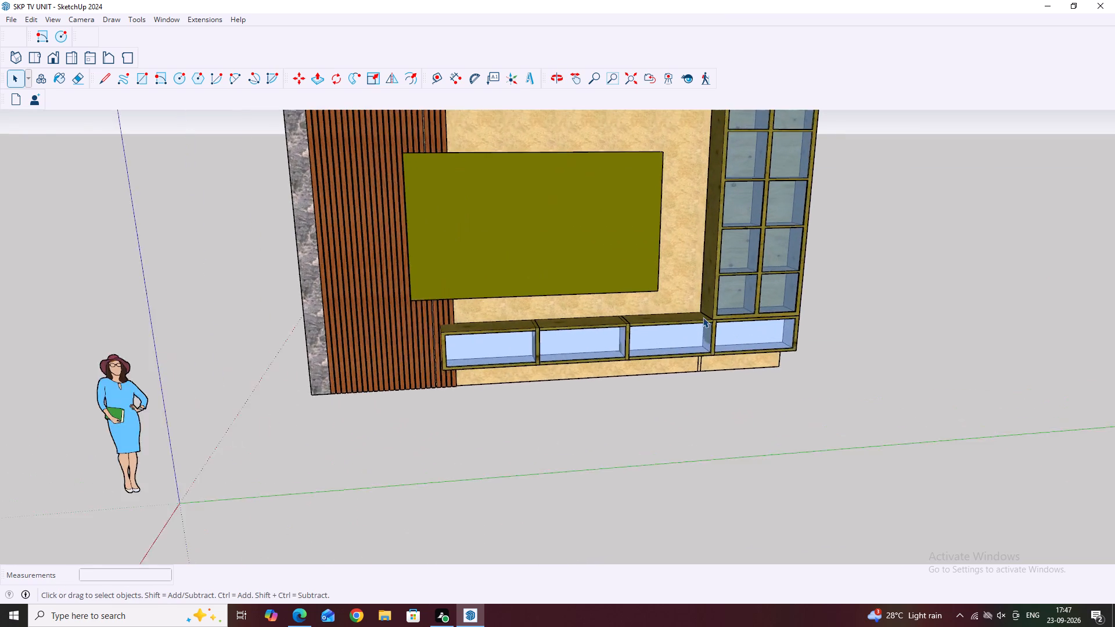
middle_drag(700, 313, 721, 302)
scroll(705, 308, up, 4)
scroll(702, 317, down, 7)
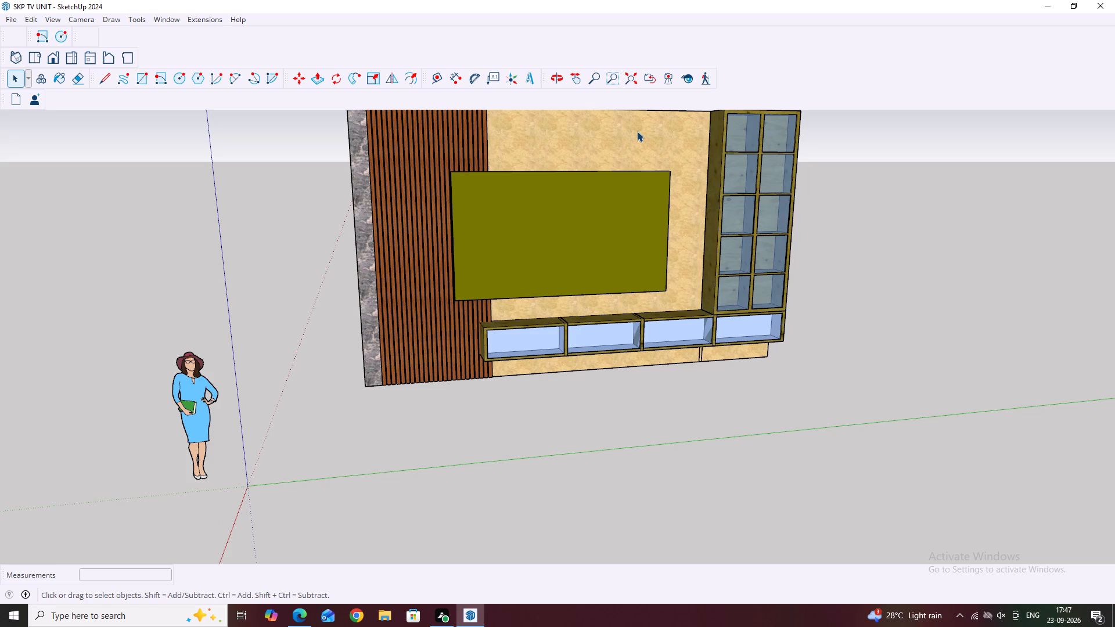
scroll(614, 201, down, 3)
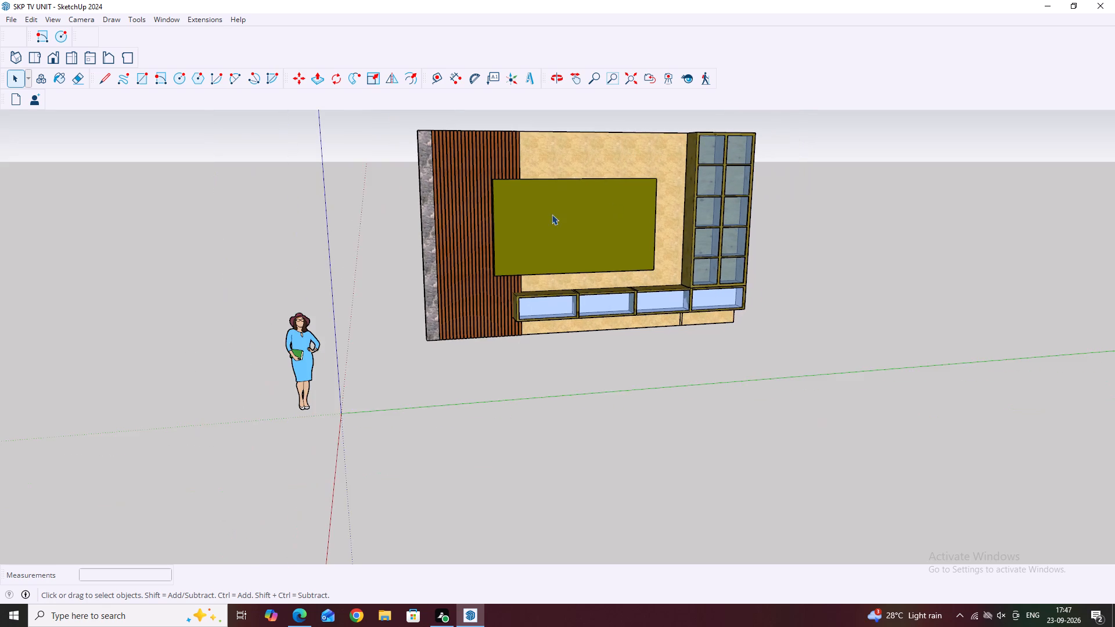
middle_drag(557, 219, 605, 275)
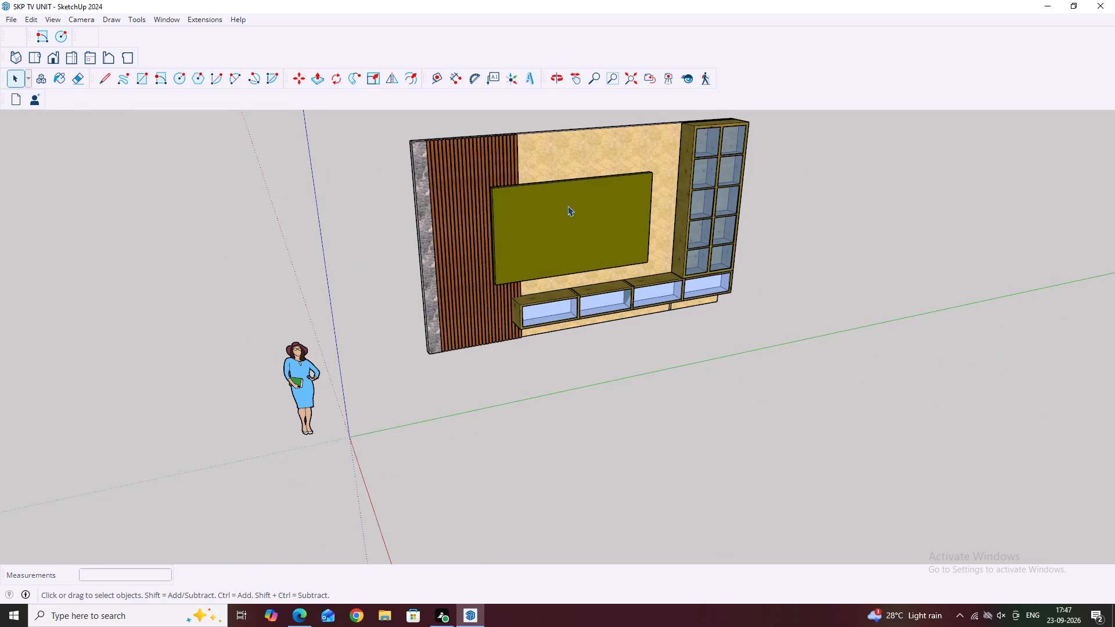
scroll(686, 226, down, 2)
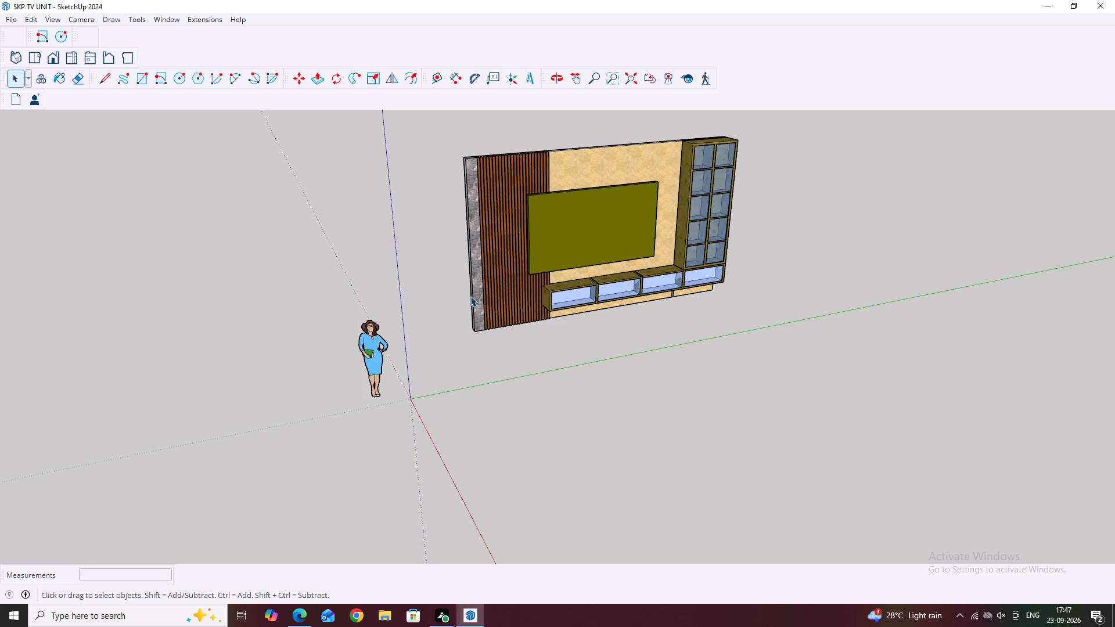
scroll(551, 298, down, 1)
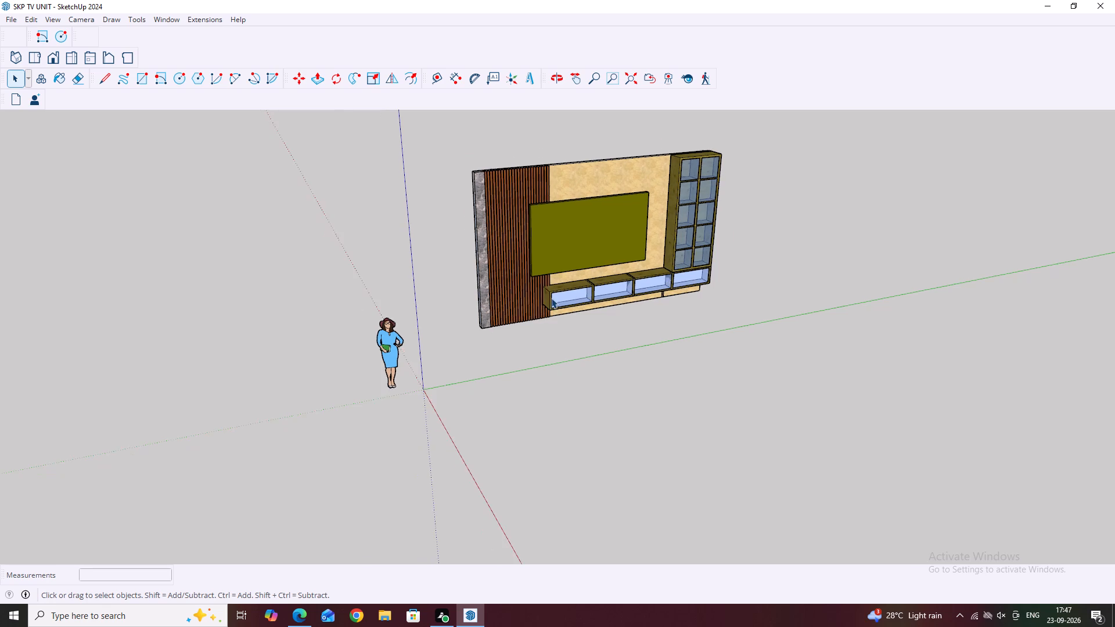
middle_drag(686, 339, 486, 269)
scroll(482, 292, up, 5)
middle_drag(568, 327, 575, 320)
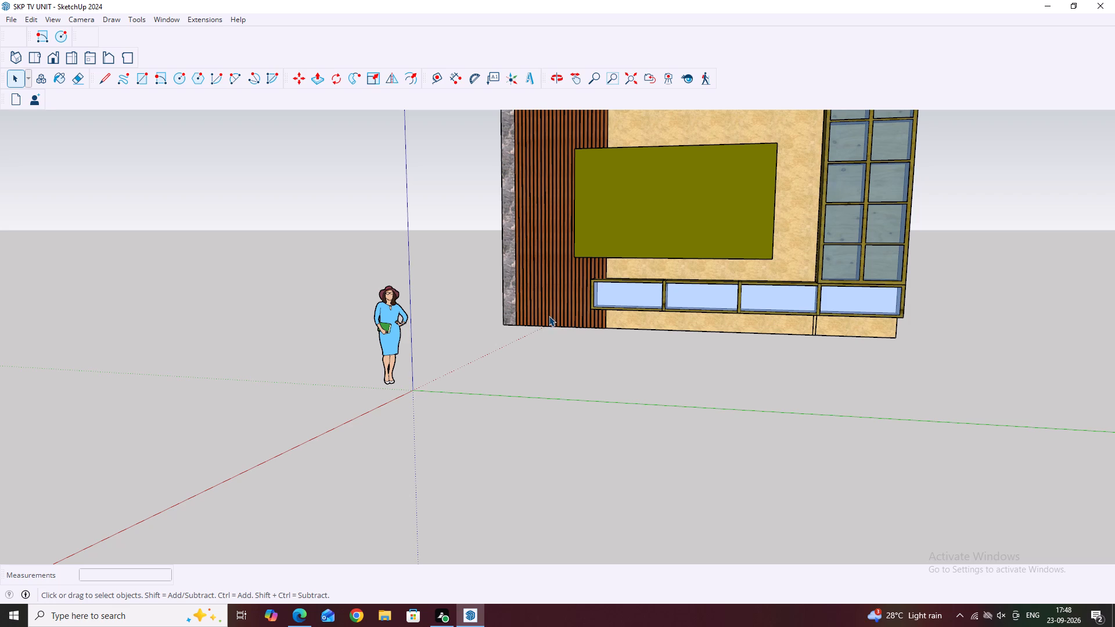
middle_drag(624, 290, 633, 339)
scroll(633, 339, down, 8)
scroll(632, 305, up, 4)
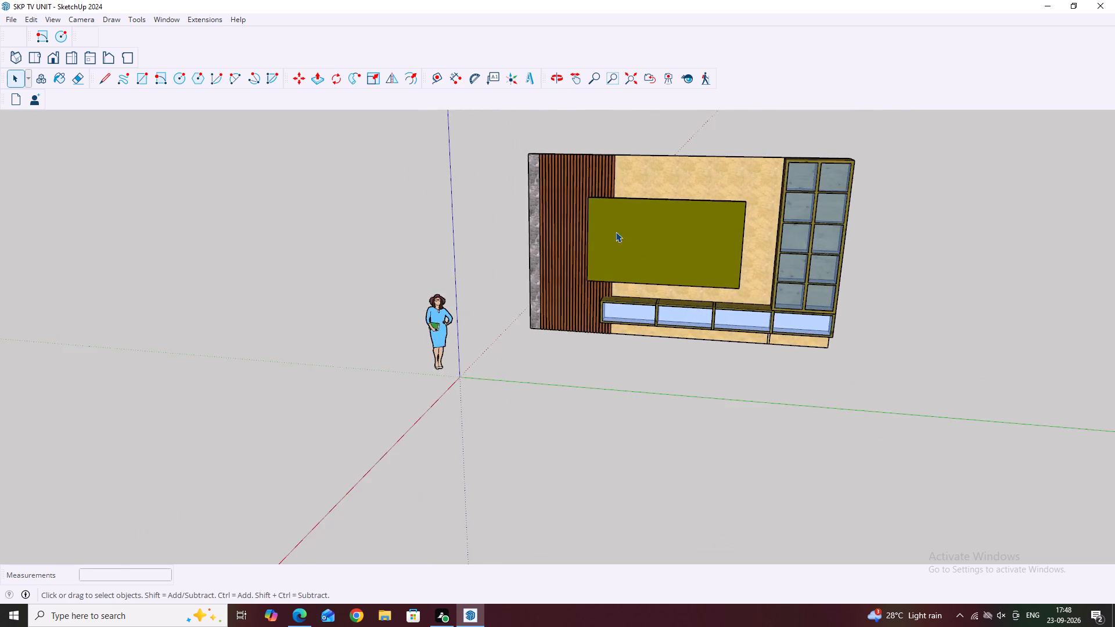
scroll(616, 232, up, 2)
middle_drag(616, 230, 674, 204)
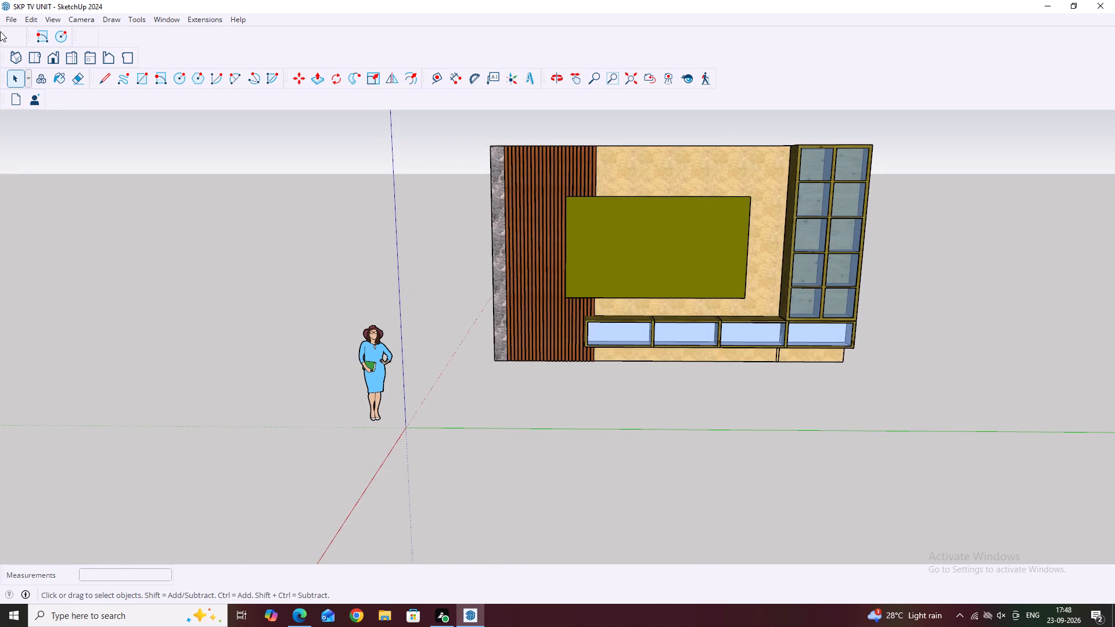
Export the current view as a 2D graphic PDF named SKP TV UNIT in the MANISHA folder on the Desktop.
click(12, 23)
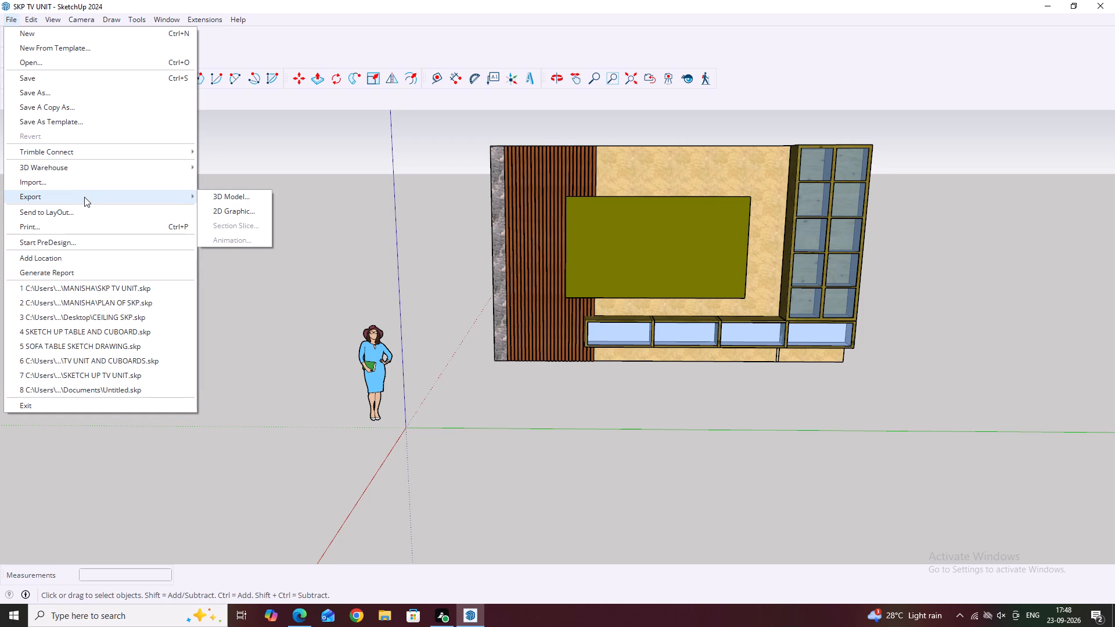
scroll(23, 198, down, 1)
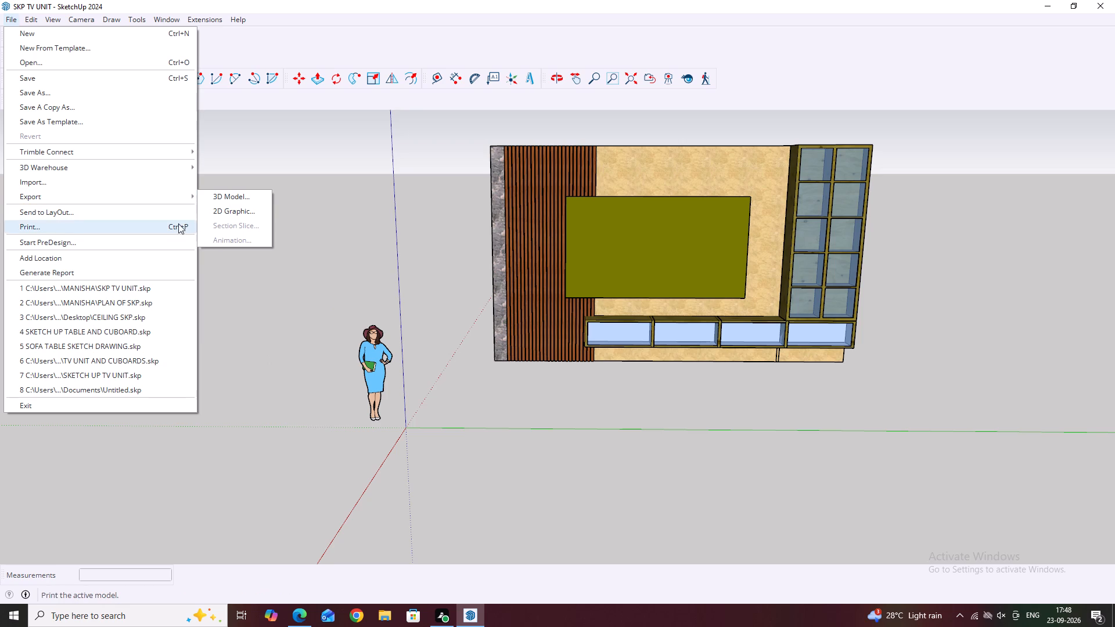
click(116, 200)
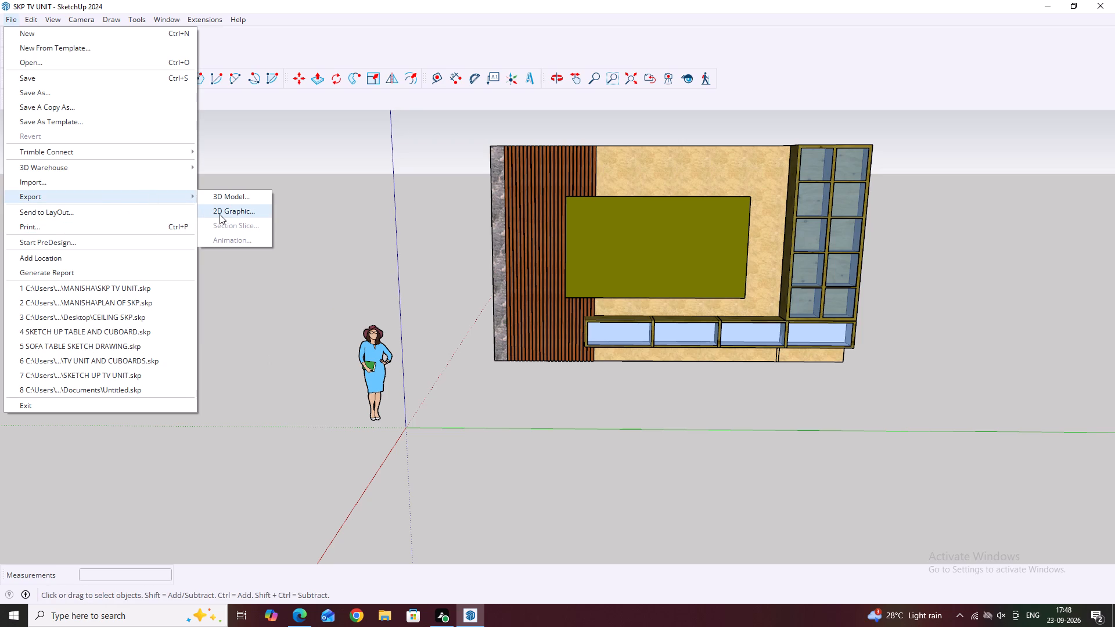
click(223, 214)
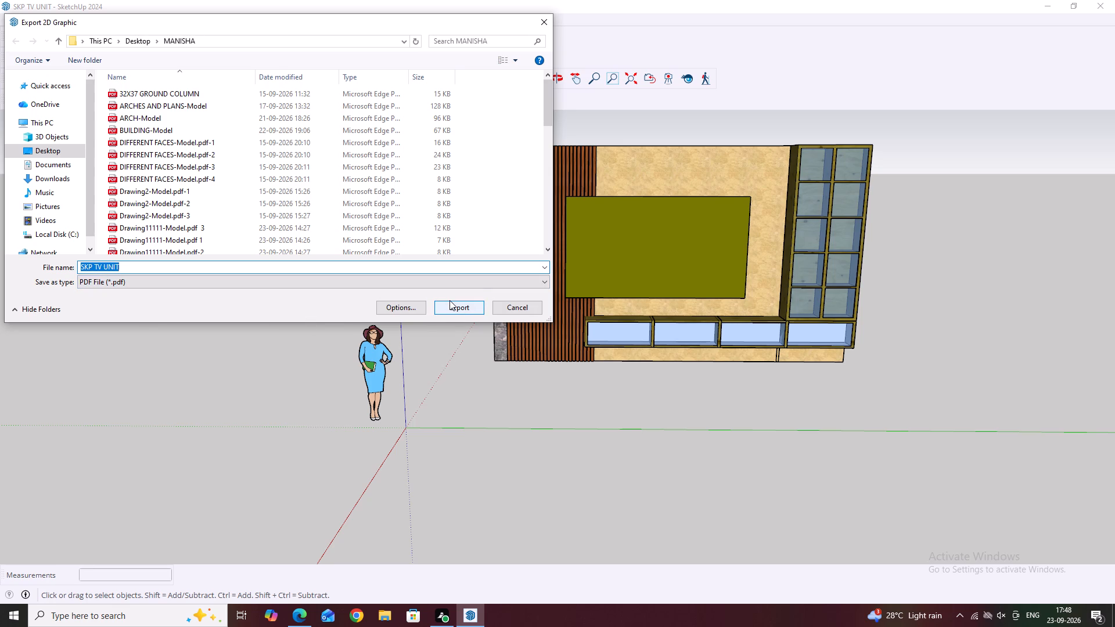
click(417, 309)
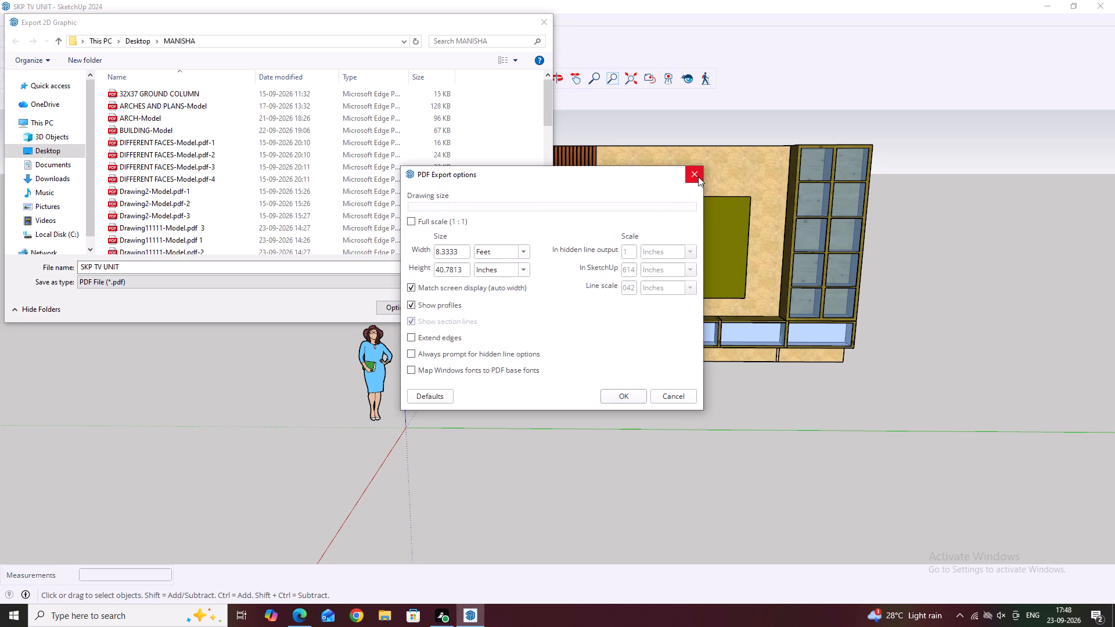
click(697, 175)
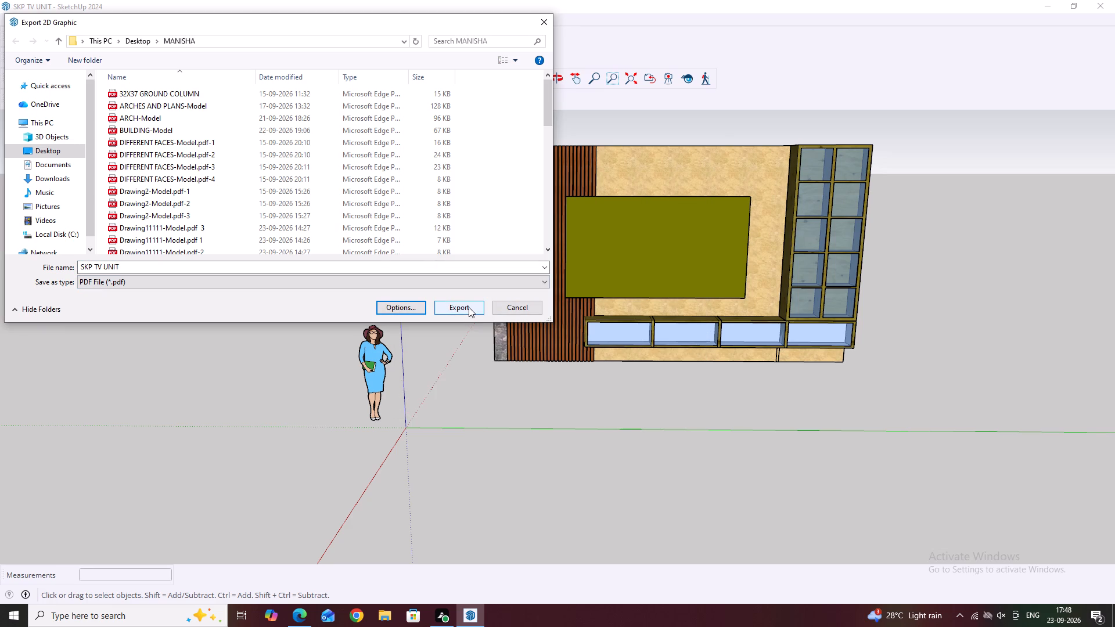
click(468, 307)
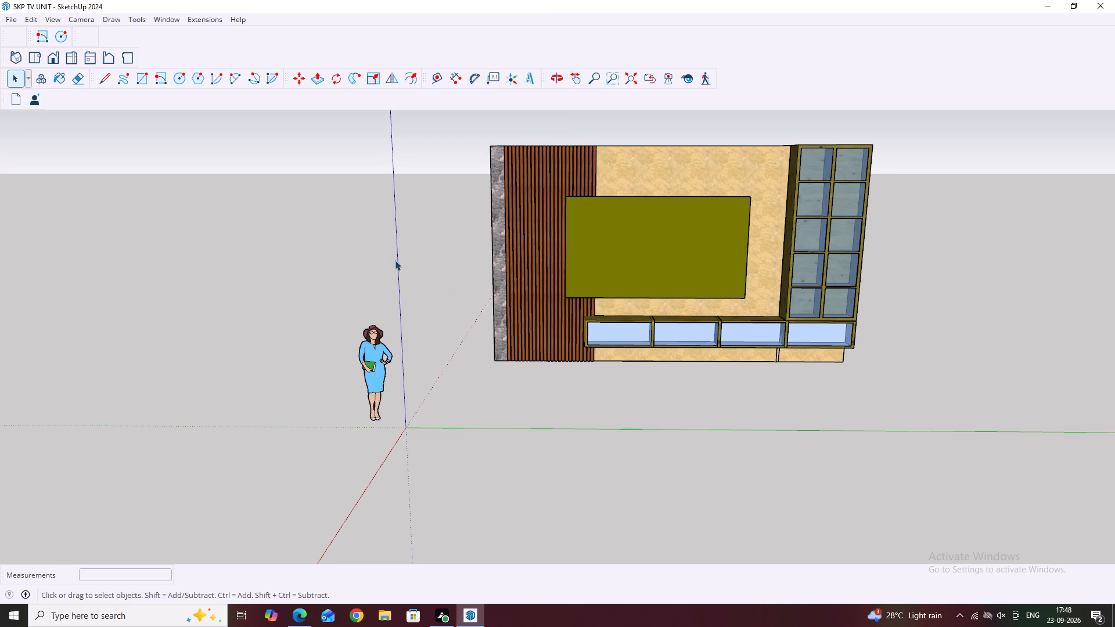
Examine the TV wall unit's panelling, TV panel, low cabinets and shelving from frontal, oblique and raised angles.
scroll(264, 255, down, 5)
scroll(407, 347, up, 5)
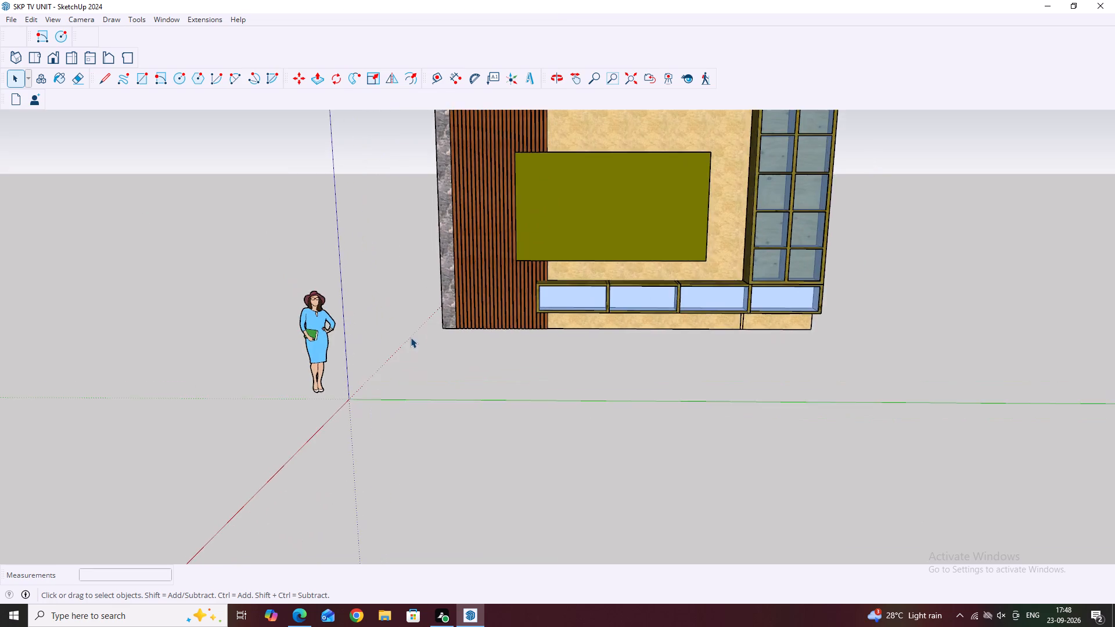
scroll(411, 337, up, 3)
middle_drag(520, 311, 555, 242)
middle_drag(566, 267, 517, 274)
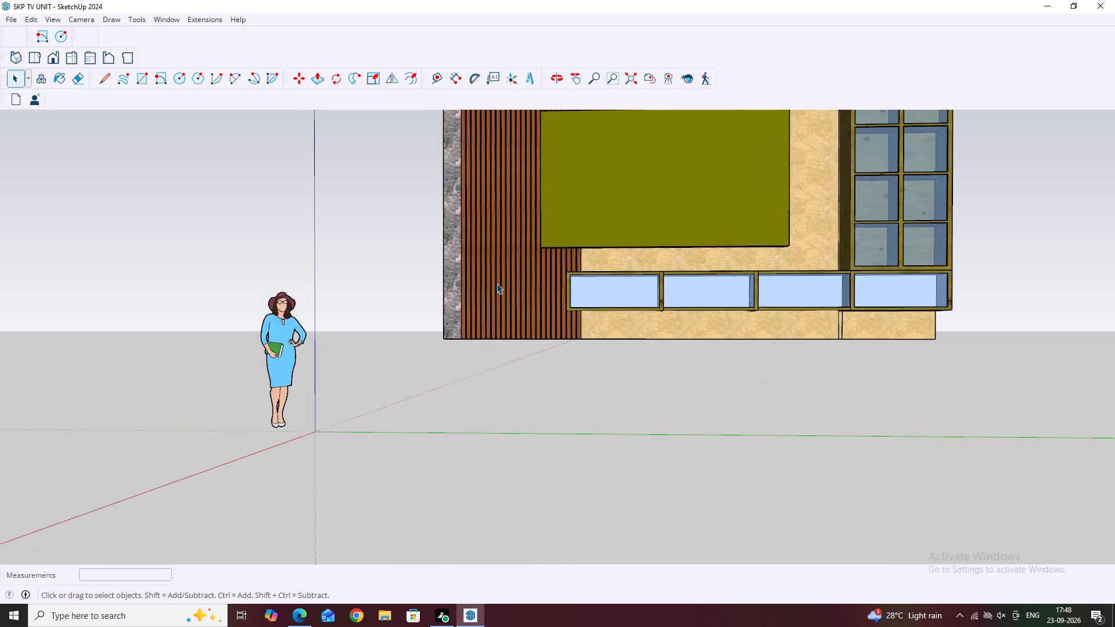
middle_drag(687, 322, 609, 242)
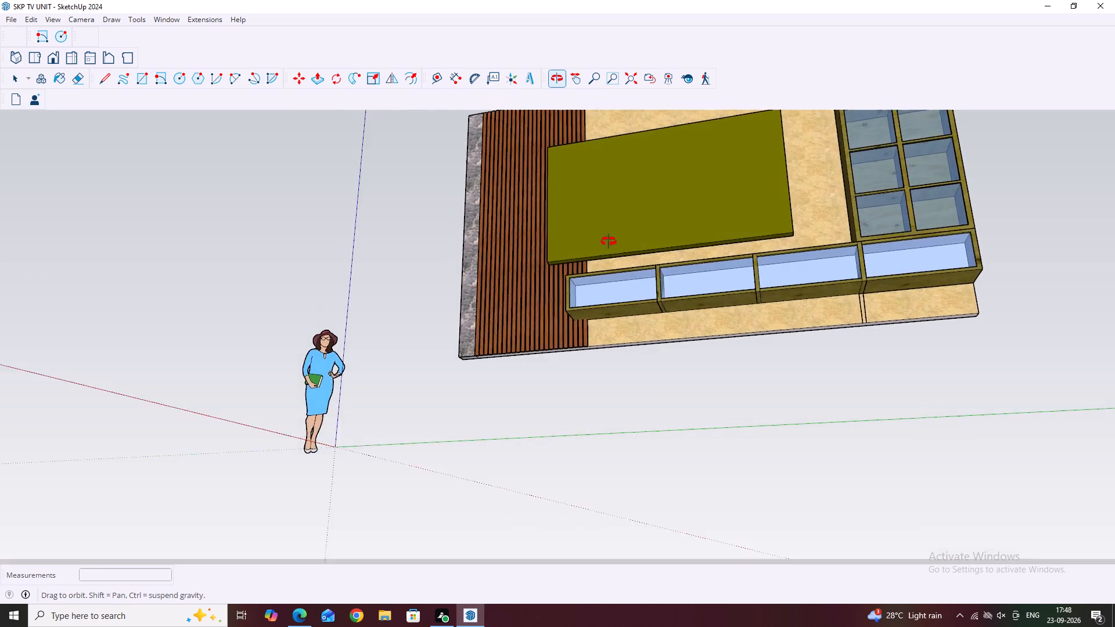
middle_drag(609, 242, 678, 417)
scroll(634, 348, down, 4)
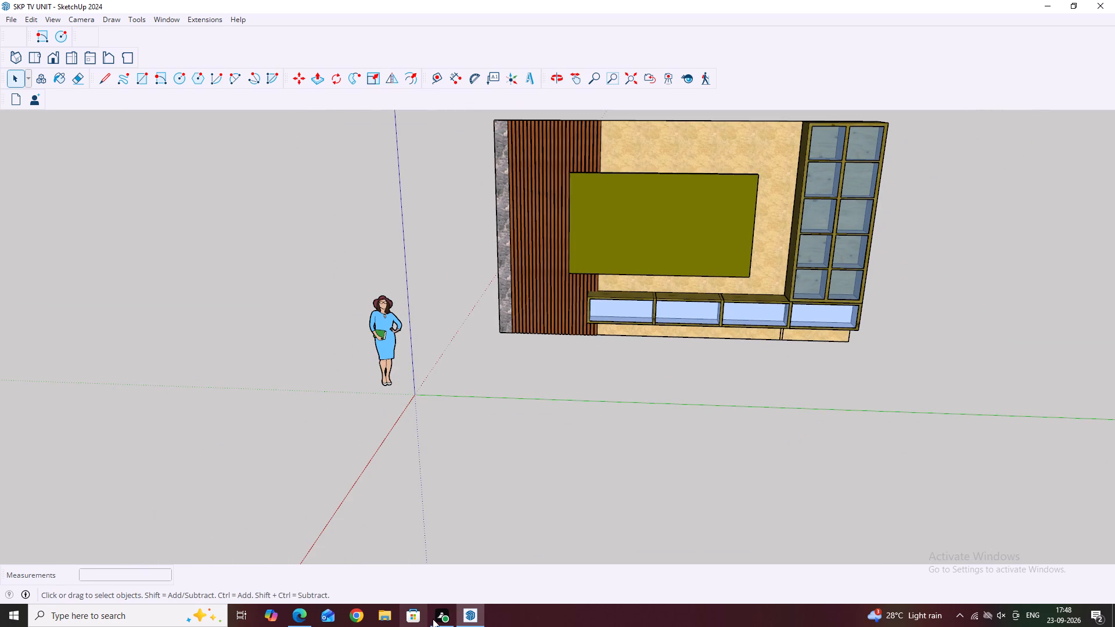